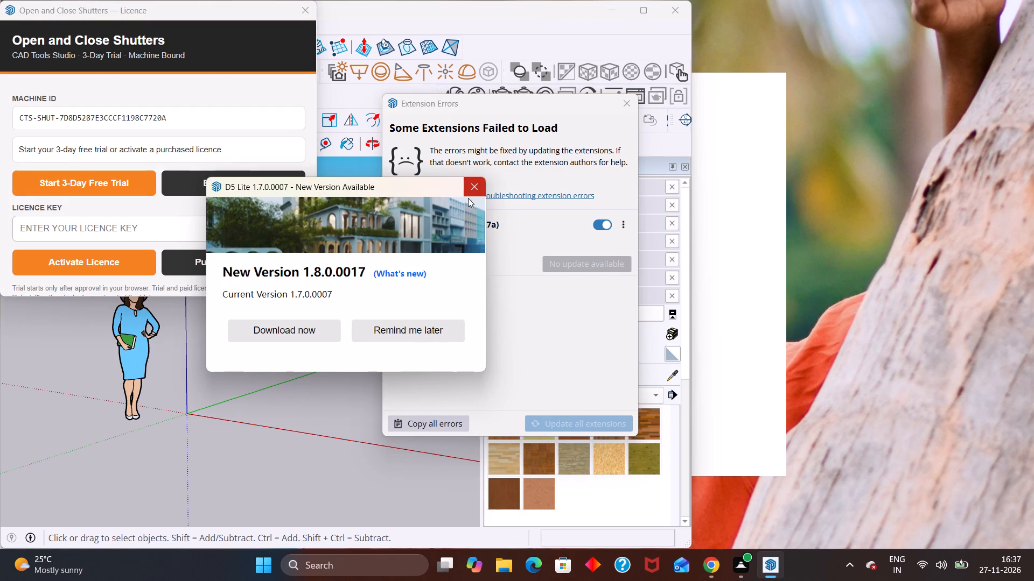
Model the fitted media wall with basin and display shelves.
Dismiss the D5 Lite update notice, the Extension Errors report and the Open and Close Shutters licence window.
{"action": "left_click", "coordinate": [468, 198]}
{"action": "left_click", "coordinate": [474, 186]}
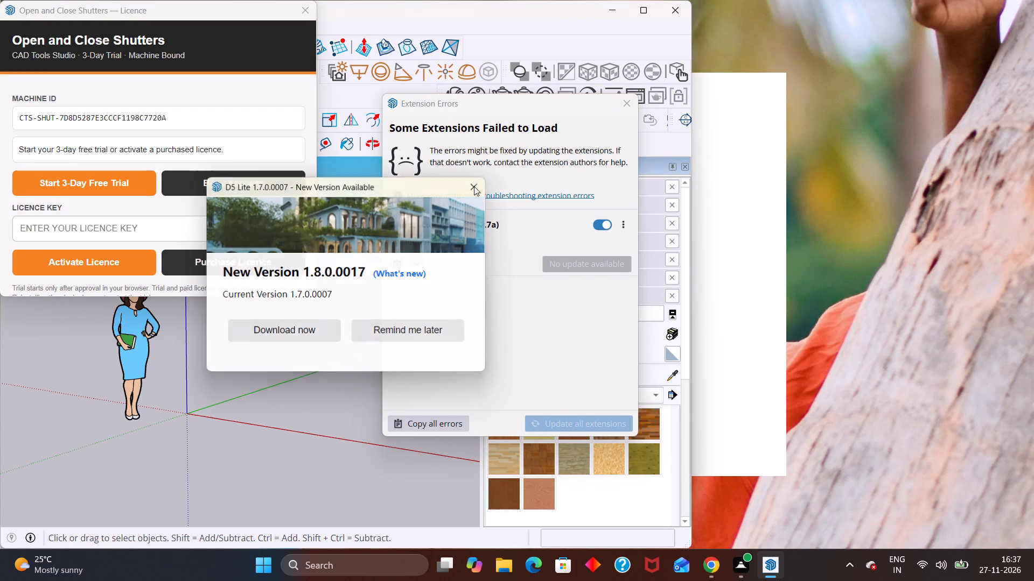
{"action": "left_click", "coordinate": [629, 111]}
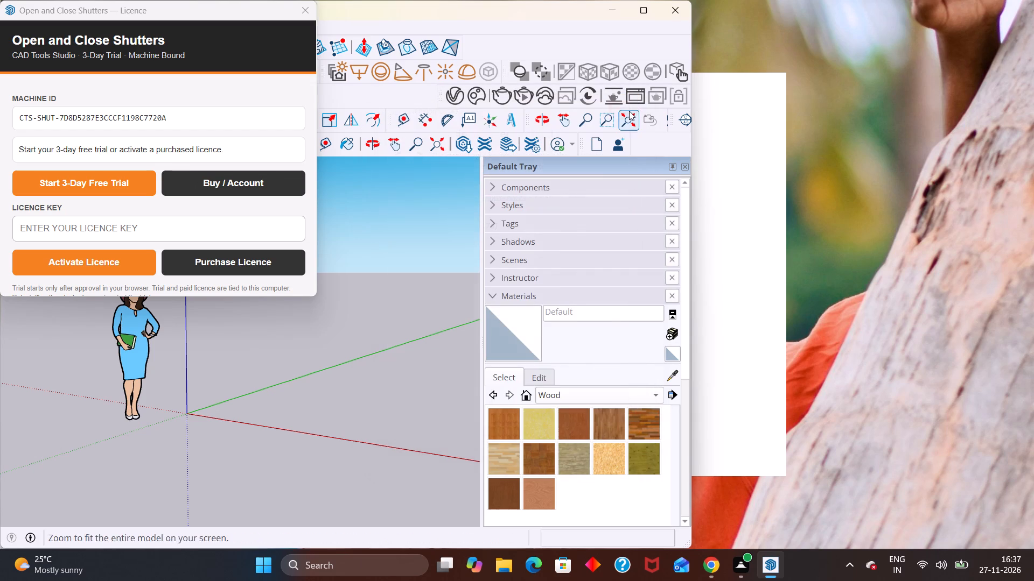
{"action": "left_click", "coordinate": [308, 9]}
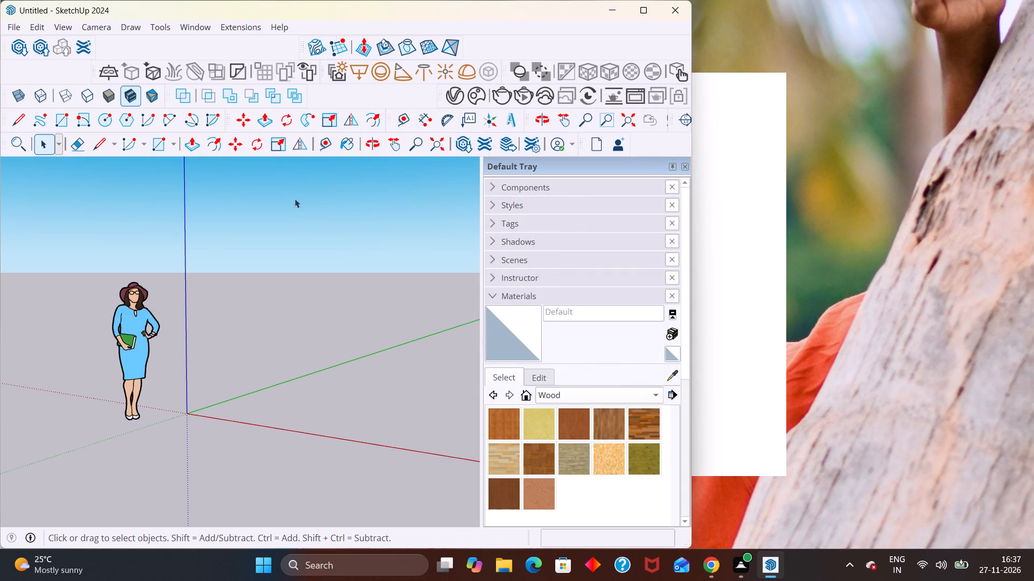
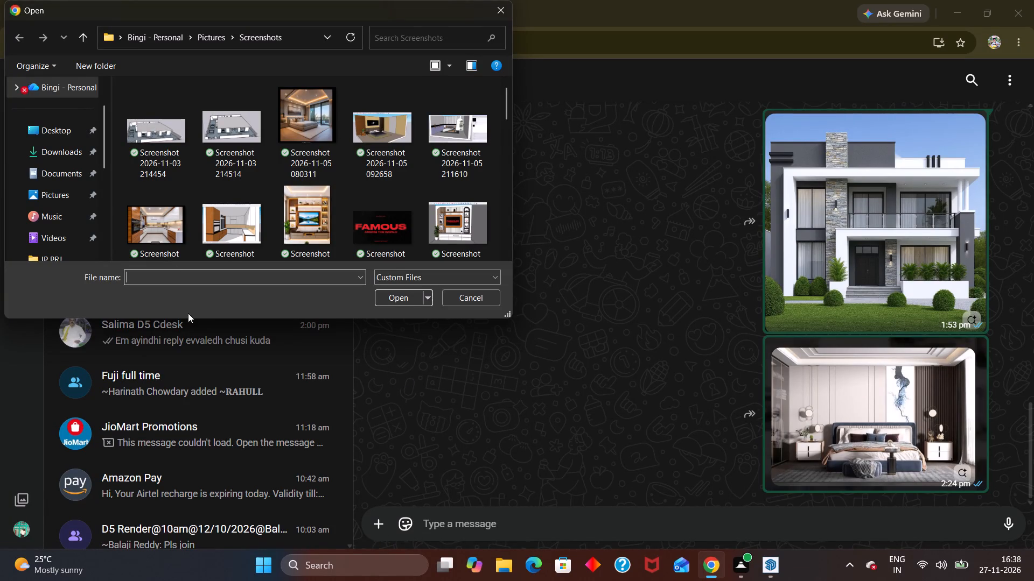
{"action": "scroll", "coordinate": [241, 190], "scroll_direction": "up", "scroll_amount": 5}
{"action": "scroll", "coordinate": [53, 134], "scroll_direction": "up", "scroll_amount": 3}
{"action": "left_click", "coordinate": [55, 115]}
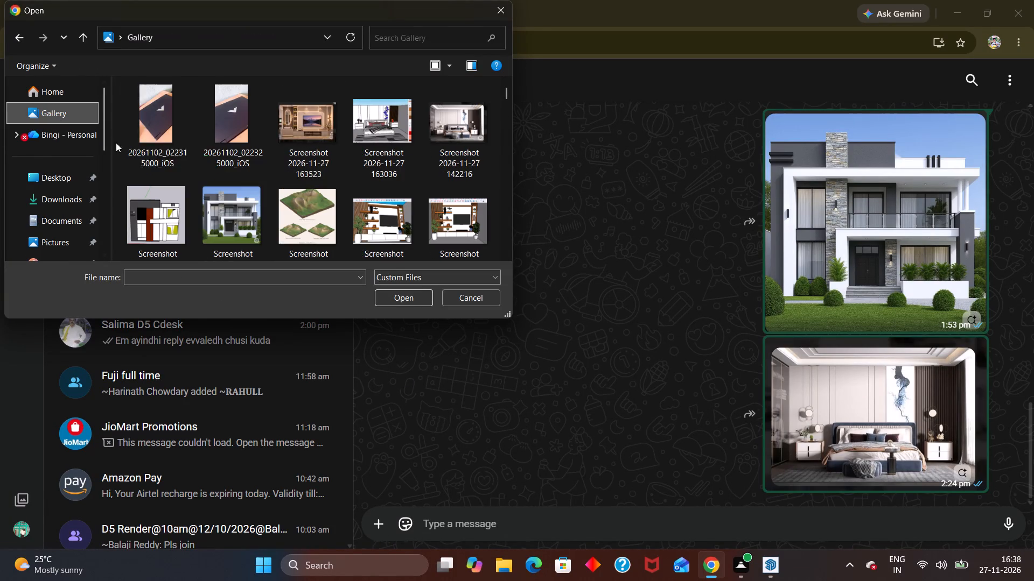
{"action": "scroll", "coordinate": [229, 109], "scroll_direction": "up", "scroll_amount": 2}
{"action": "left_click", "coordinate": [304, 124]}
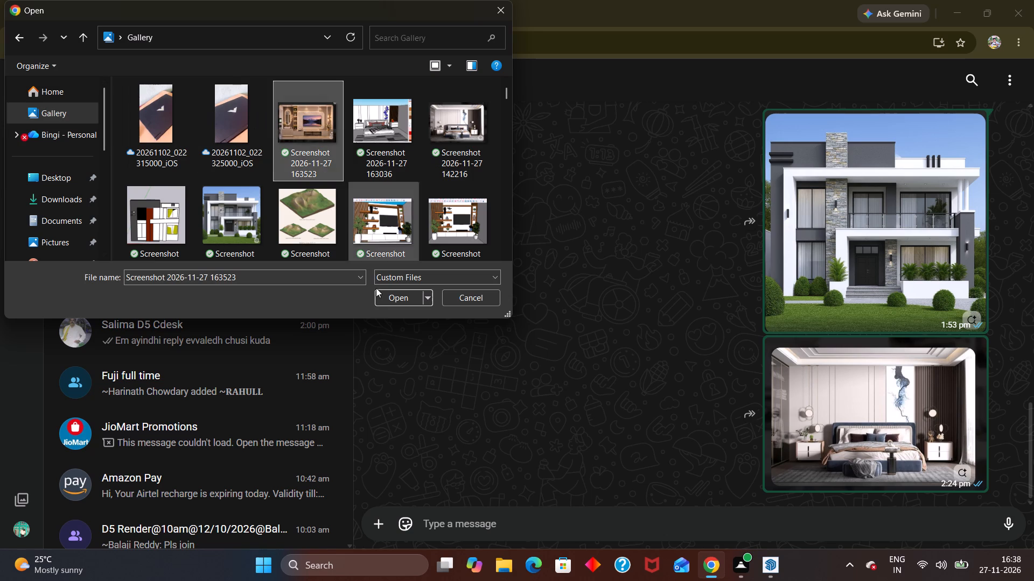
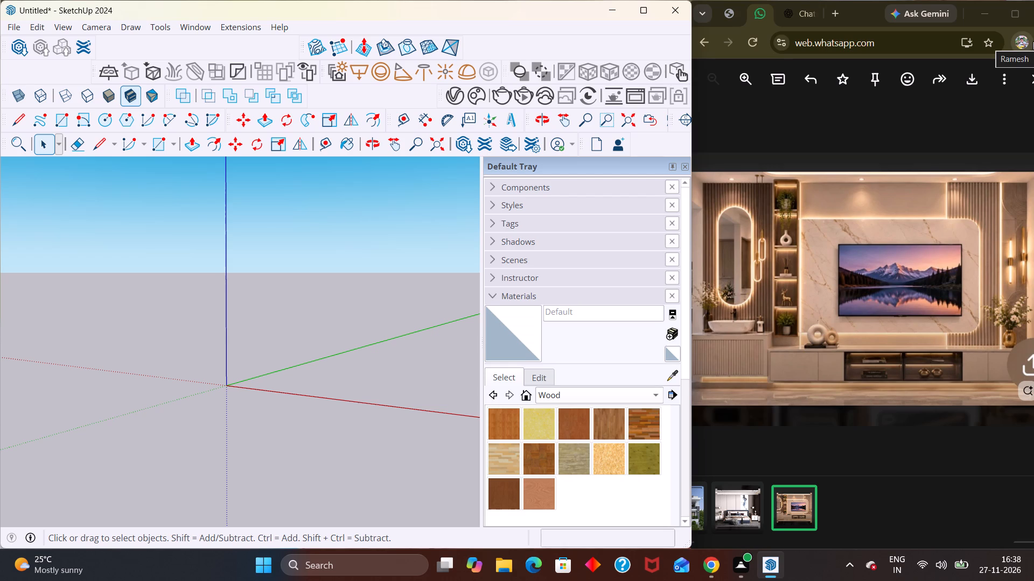
Close the Default Tray to give the modelling area more room.
{"action": "scroll", "coordinate": [1033, 0], "scroll_direction": "down", "scroll_amount": 3}
{"action": "scroll", "coordinate": [607, 185], "scroll_direction": "down", "scroll_amount": 1}
{"action": "scroll", "coordinate": [350, 320], "scroll_direction": "down", "scroll_amount": 3}
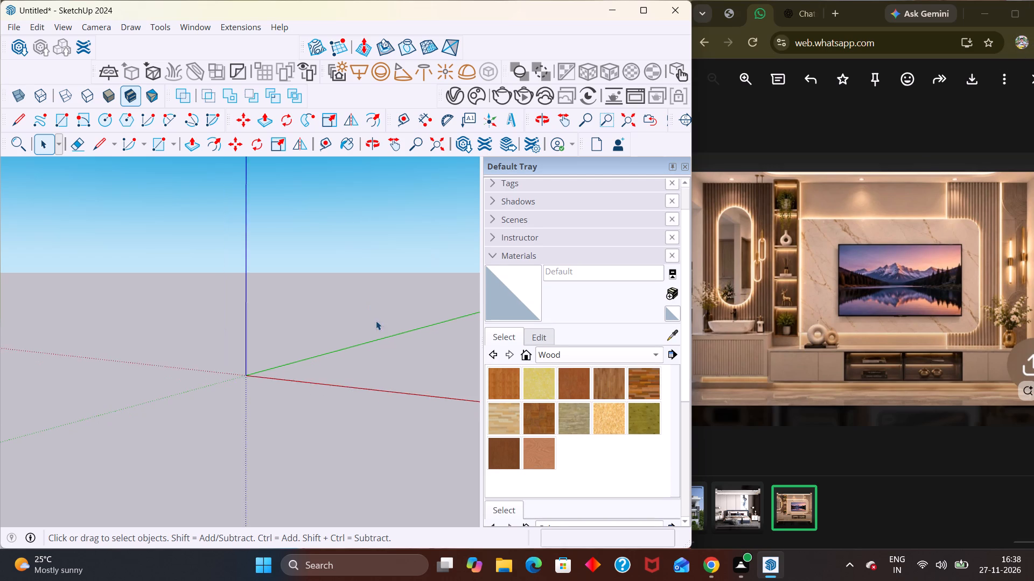
{"action": "scroll", "coordinate": [376, 321], "scroll_direction": "down", "scroll_amount": 13}
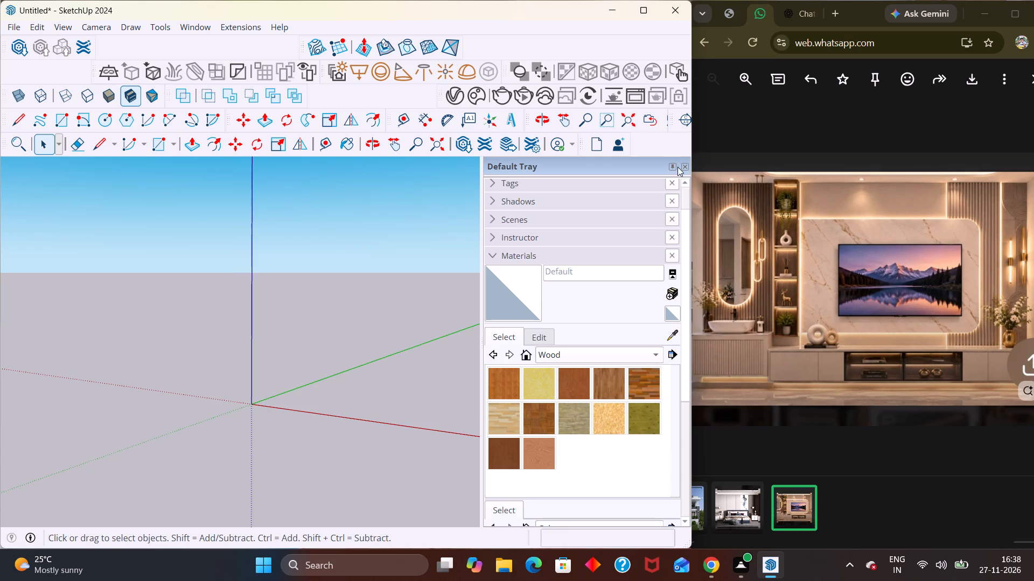
{"action": "left_click", "coordinate": [687, 167]}
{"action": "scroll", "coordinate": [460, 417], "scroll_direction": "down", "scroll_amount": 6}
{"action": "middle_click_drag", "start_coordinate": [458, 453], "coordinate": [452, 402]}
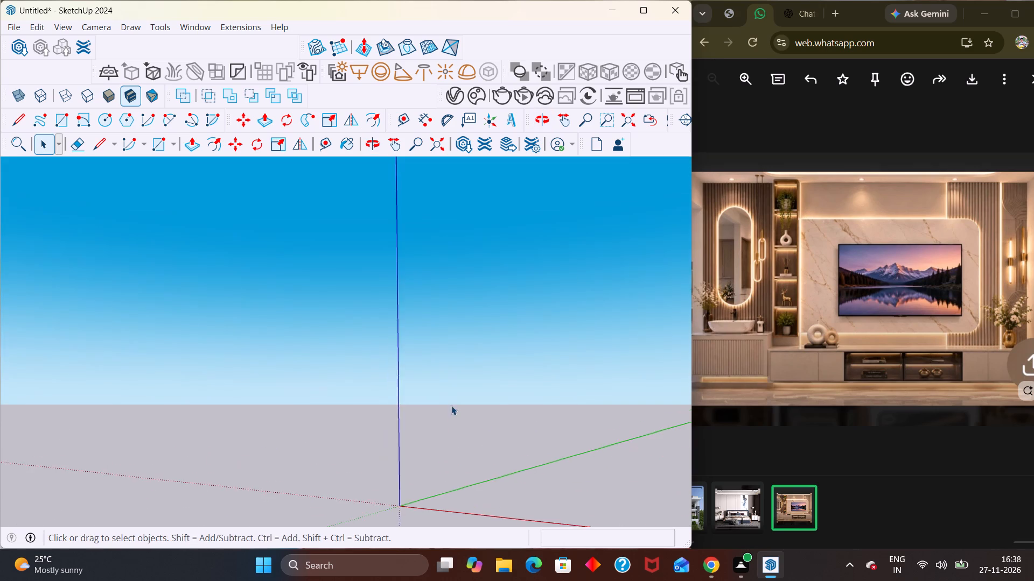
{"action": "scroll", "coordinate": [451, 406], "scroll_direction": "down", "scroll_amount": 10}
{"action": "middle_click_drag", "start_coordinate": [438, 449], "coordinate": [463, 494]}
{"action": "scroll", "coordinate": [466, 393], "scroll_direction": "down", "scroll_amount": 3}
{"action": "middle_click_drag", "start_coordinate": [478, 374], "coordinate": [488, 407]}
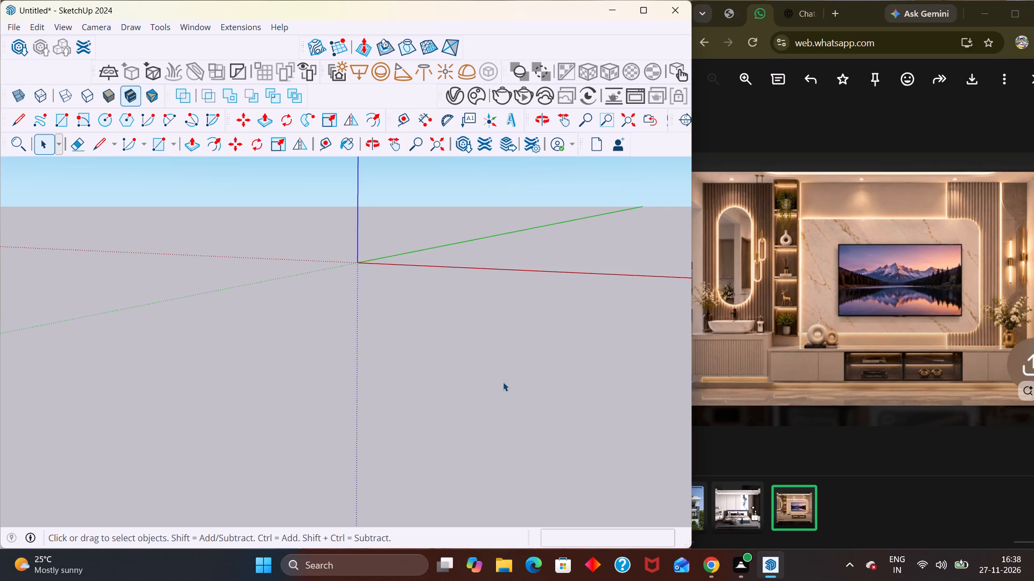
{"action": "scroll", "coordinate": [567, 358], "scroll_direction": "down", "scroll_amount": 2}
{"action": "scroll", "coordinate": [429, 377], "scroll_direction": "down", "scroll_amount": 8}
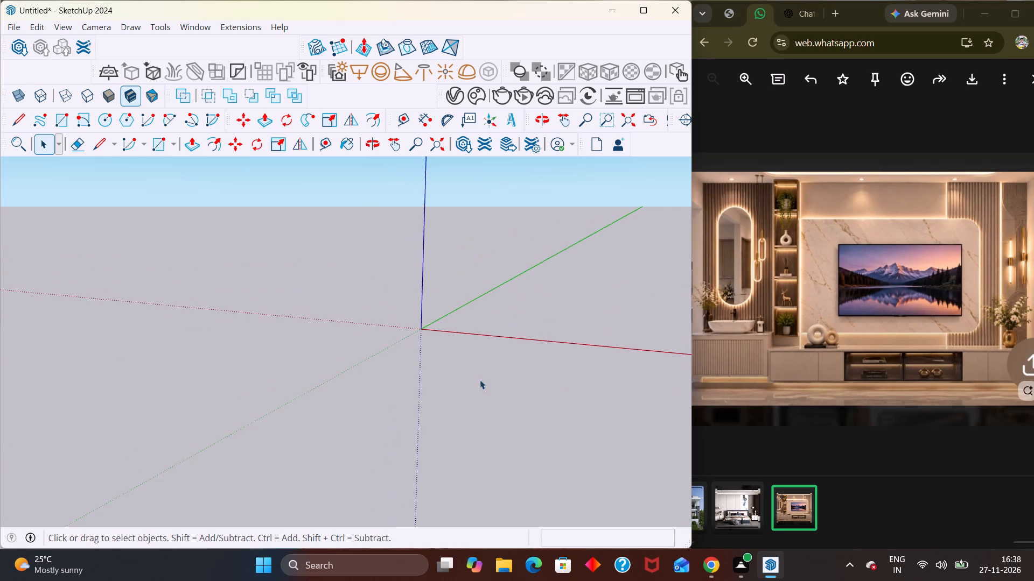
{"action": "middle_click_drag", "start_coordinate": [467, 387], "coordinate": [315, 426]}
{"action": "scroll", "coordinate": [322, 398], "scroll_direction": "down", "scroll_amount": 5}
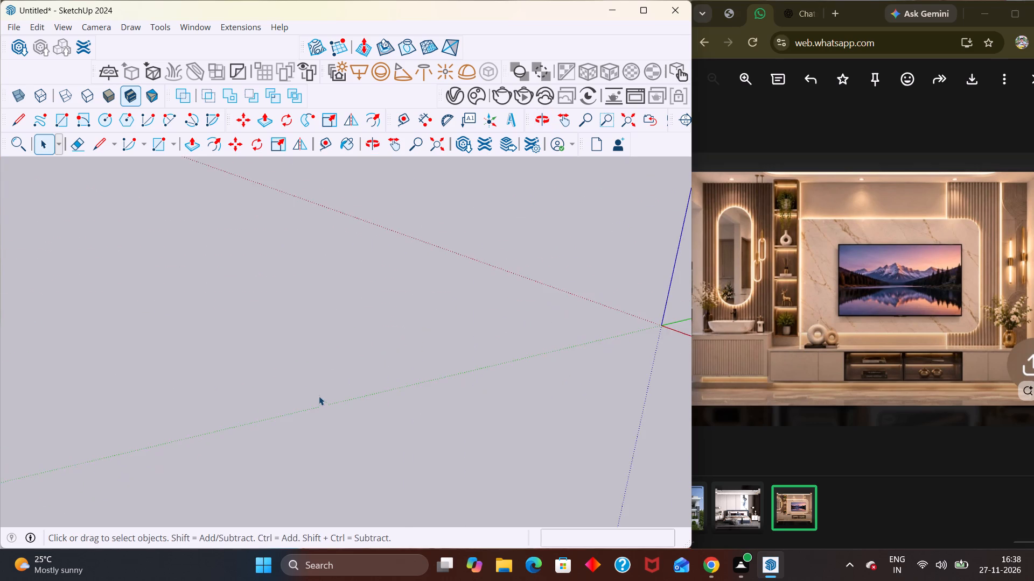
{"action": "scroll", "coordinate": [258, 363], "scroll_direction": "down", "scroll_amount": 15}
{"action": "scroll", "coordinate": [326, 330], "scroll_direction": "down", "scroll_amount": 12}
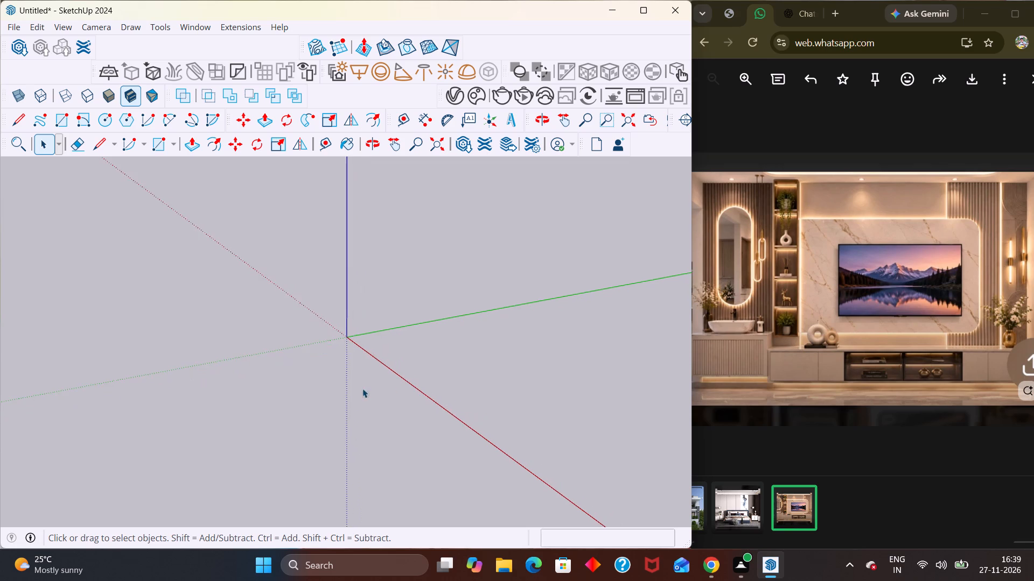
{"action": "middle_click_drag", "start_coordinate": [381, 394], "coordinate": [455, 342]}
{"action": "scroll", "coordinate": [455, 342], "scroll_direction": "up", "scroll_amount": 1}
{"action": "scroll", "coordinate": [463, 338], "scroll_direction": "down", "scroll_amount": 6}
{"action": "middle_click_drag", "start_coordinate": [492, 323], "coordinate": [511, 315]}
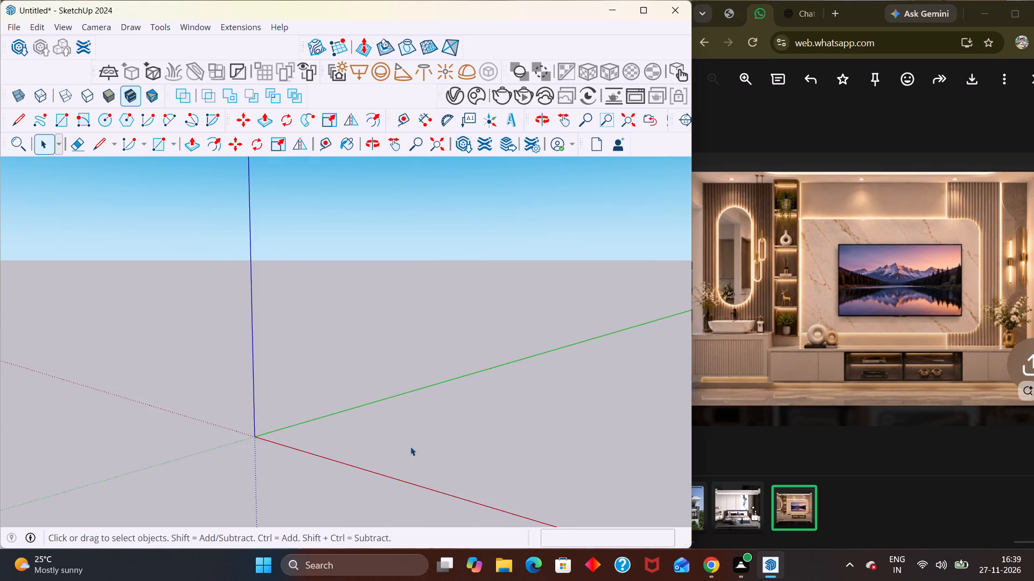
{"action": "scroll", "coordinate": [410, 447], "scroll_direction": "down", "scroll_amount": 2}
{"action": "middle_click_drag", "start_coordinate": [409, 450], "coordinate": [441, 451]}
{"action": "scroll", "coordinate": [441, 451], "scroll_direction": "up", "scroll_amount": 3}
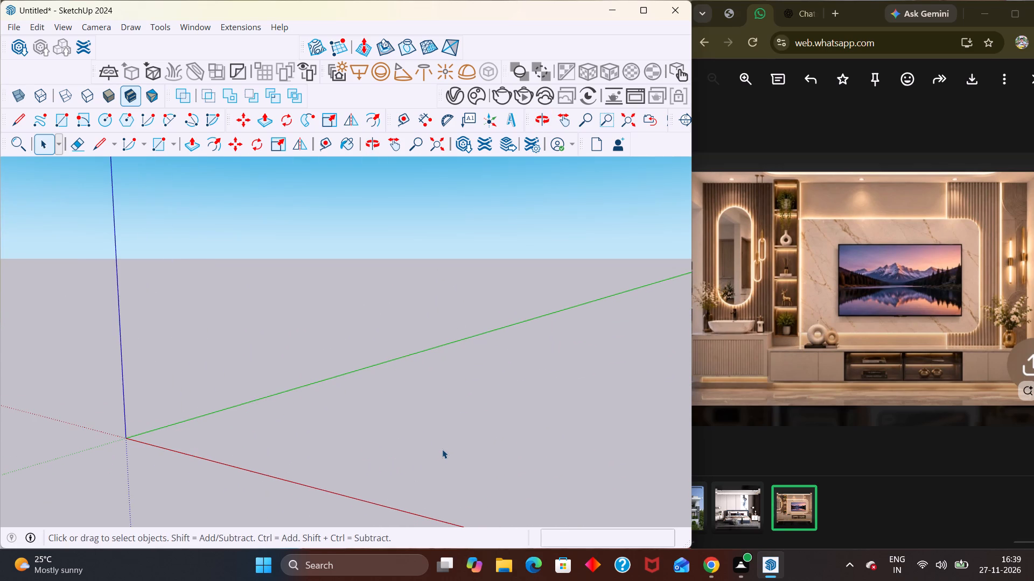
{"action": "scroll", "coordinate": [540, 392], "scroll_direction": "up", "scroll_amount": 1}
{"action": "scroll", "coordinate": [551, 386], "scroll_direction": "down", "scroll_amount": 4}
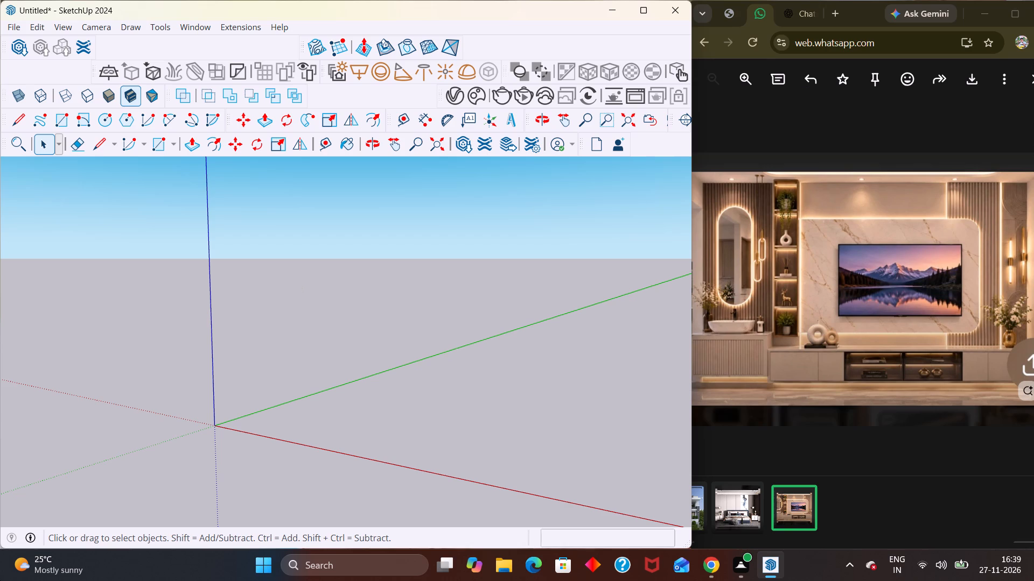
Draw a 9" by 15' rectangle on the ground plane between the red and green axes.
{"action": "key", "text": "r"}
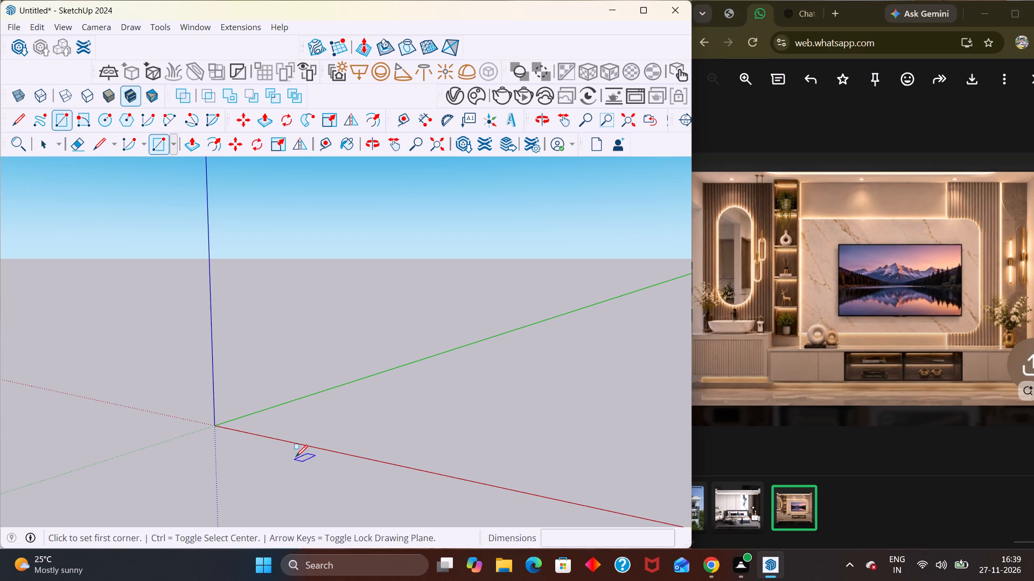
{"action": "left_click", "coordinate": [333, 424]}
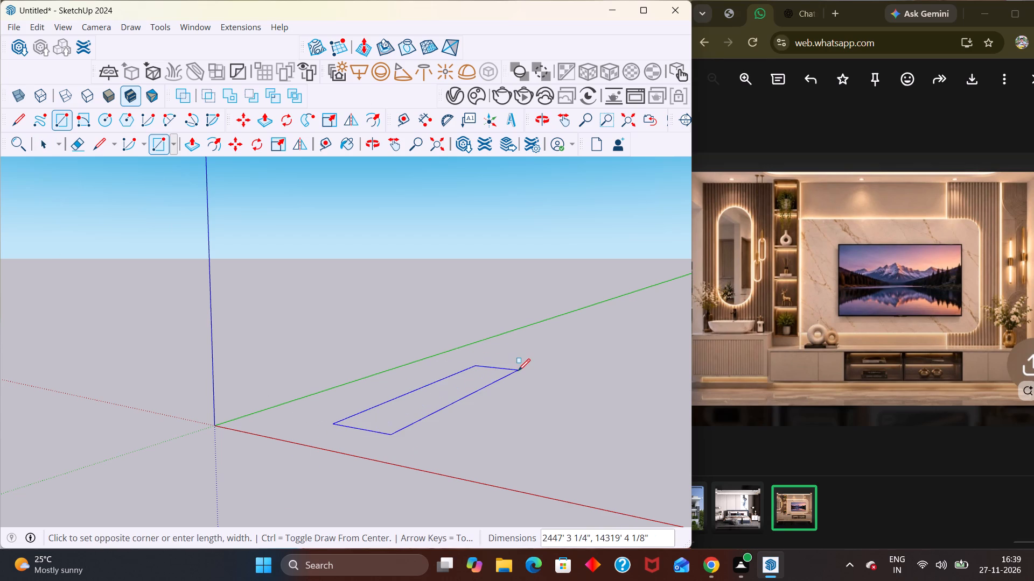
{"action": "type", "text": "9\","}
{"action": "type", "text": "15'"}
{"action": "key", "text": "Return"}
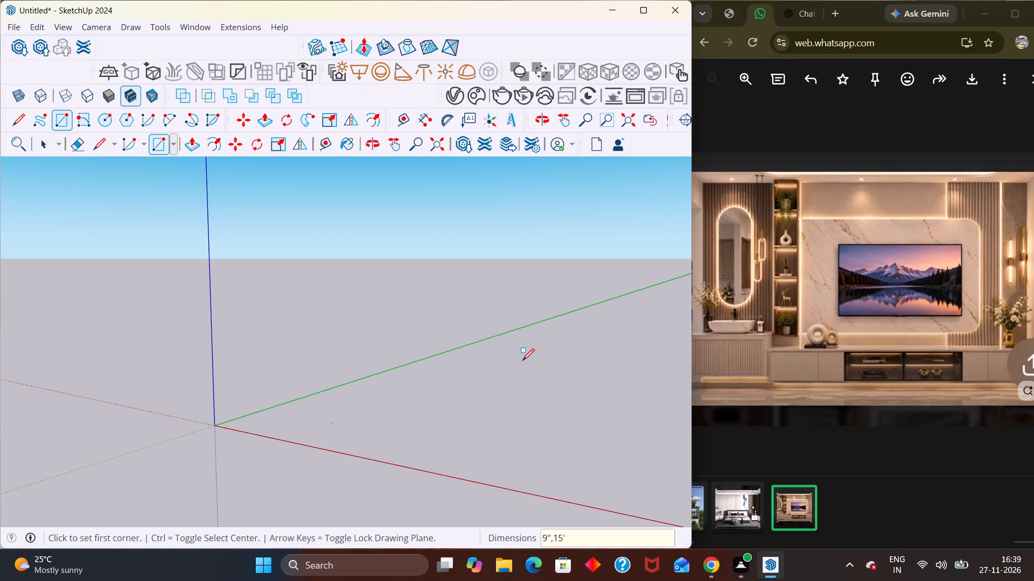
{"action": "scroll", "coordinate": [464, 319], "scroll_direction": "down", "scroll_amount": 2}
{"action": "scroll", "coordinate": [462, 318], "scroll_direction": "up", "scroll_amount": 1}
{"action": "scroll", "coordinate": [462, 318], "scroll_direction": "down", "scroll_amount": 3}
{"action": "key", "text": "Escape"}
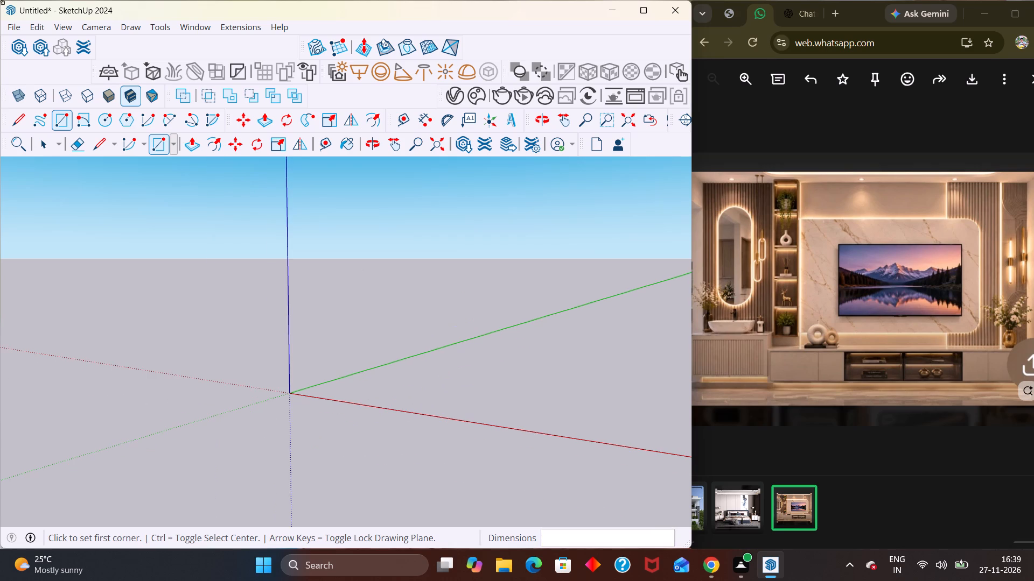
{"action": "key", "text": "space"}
Start a new model without saving the changes to the untitled one.
{"action": "left_click", "coordinate": [14, 24]}
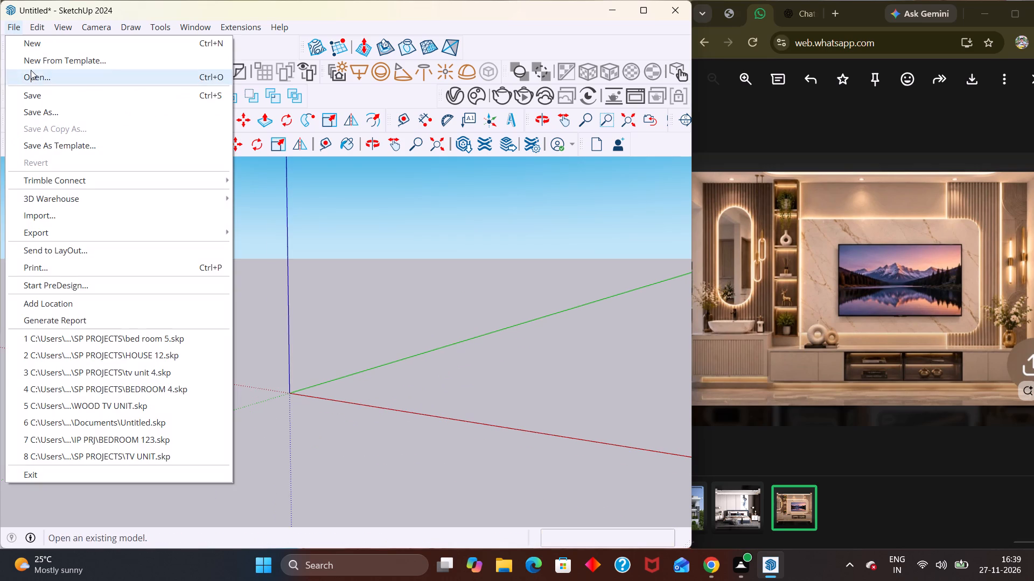
{"action": "left_click", "coordinate": [33, 46]}
{"action": "left_click", "coordinate": [336, 290]}
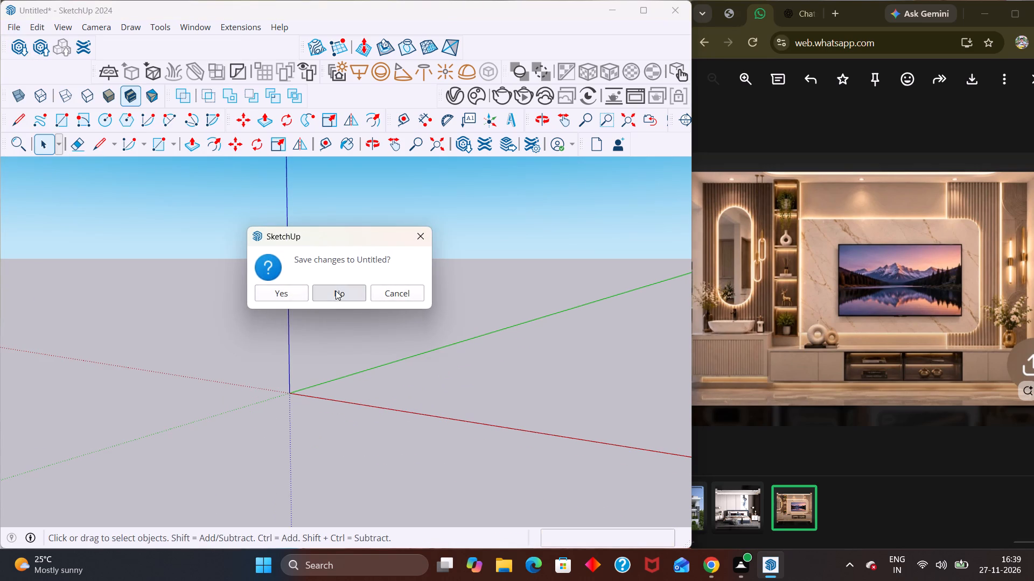
Delete the default human figure beside the origin.
{"action": "left_click", "coordinate": [240, 320]}
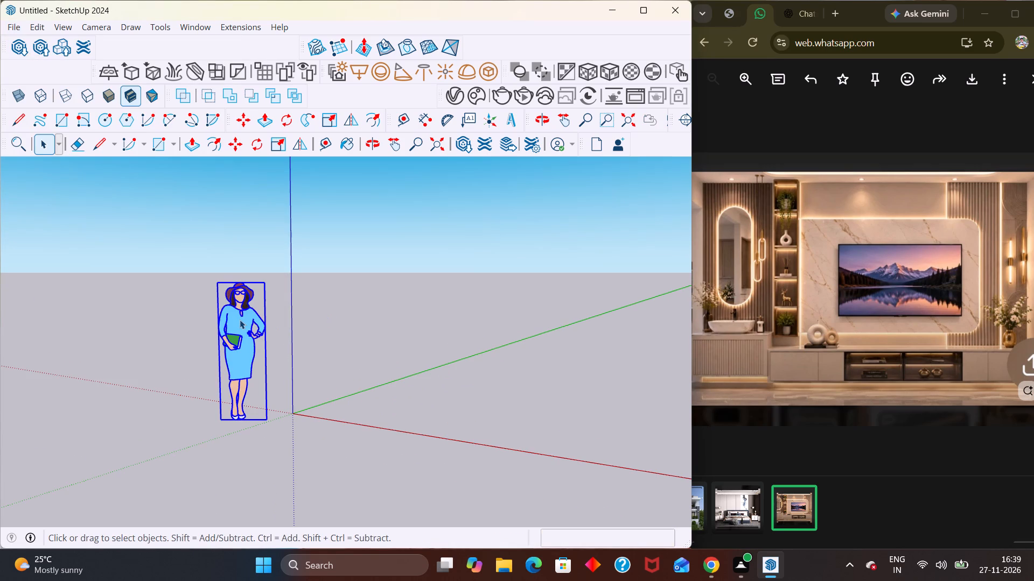
{"action": "key", "text": "Delete"}
Draw a 9" by 15' rectangle on the ground plane between the red and green axes.
{"action": "scroll", "coordinate": [288, 350], "scroll_direction": "down", "scroll_amount": 4}
{"action": "middle_click_drag", "start_coordinate": [355, 436], "coordinate": [383, 519]}
{"action": "scroll", "coordinate": [360, 463], "scroll_direction": "up", "scroll_amount": 1}
{"action": "middle_click_drag", "start_coordinate": [400, 473], "coordinate": [331, 388]}
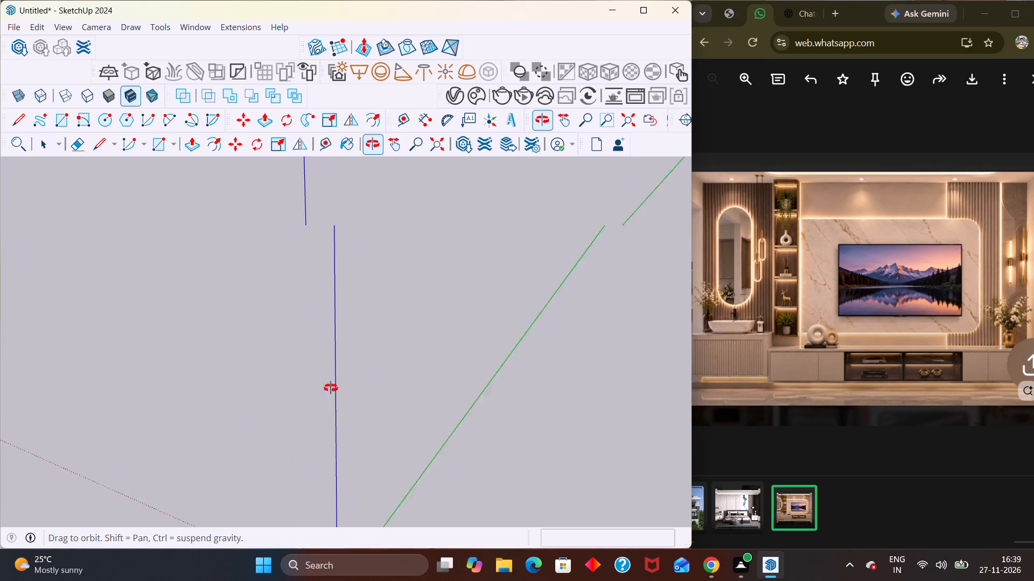
{"action": "middle_click_drag", "start_coordinate": [331, 388], "coordinate": [374, 401]}
{"action": "key", "text": "r"}
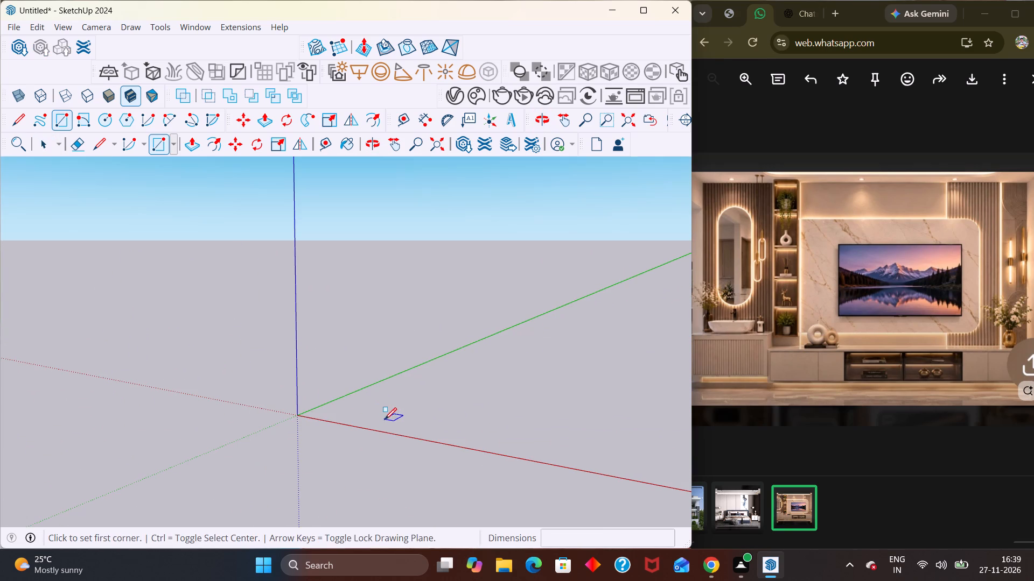
{"action": "left_click", "coordinate": [386, 412]}
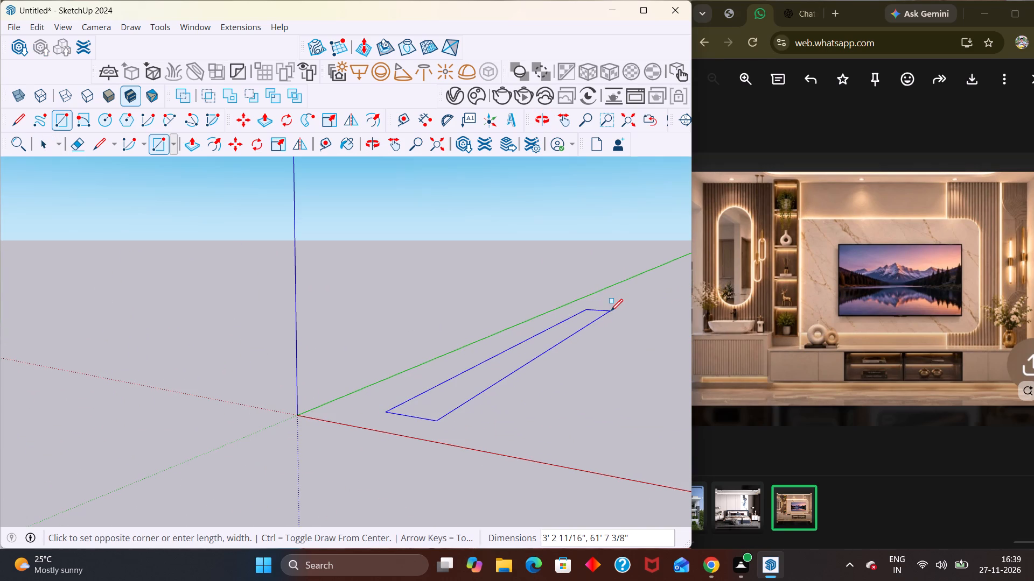
{"action": "type", "text": "9\",15'"}
{"action": "key", "text": "Return"}
{"action": "key", "text": "space"}
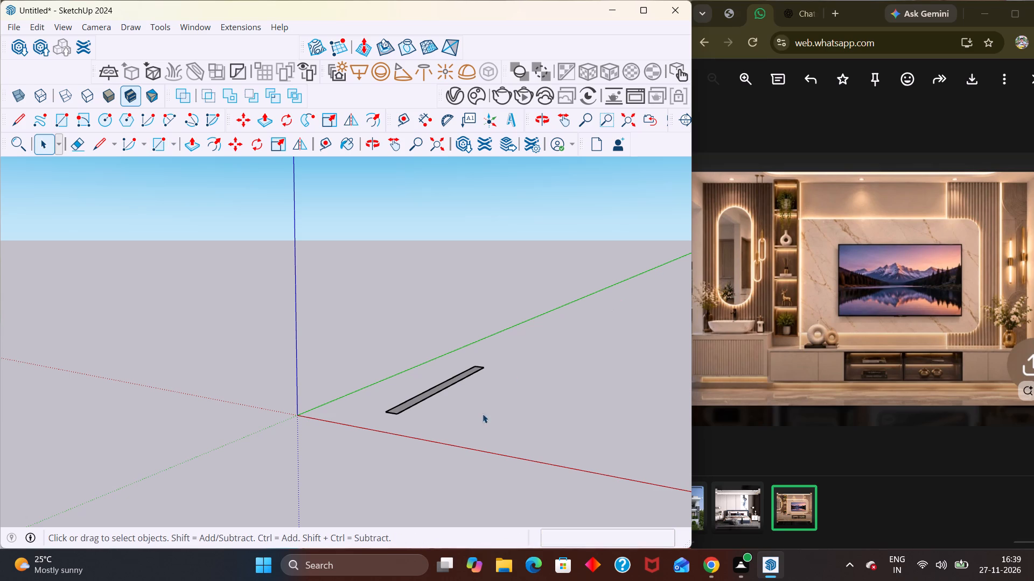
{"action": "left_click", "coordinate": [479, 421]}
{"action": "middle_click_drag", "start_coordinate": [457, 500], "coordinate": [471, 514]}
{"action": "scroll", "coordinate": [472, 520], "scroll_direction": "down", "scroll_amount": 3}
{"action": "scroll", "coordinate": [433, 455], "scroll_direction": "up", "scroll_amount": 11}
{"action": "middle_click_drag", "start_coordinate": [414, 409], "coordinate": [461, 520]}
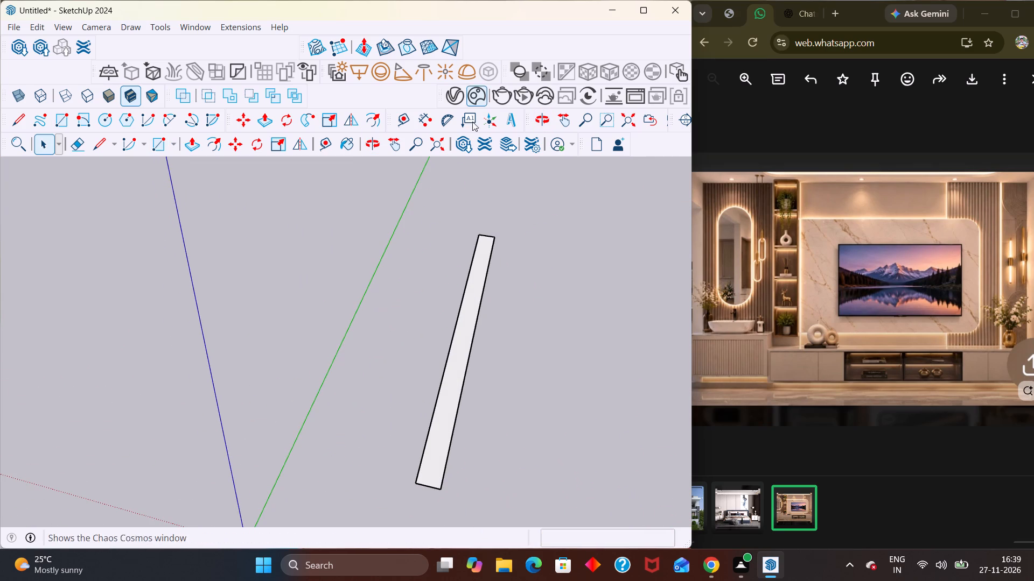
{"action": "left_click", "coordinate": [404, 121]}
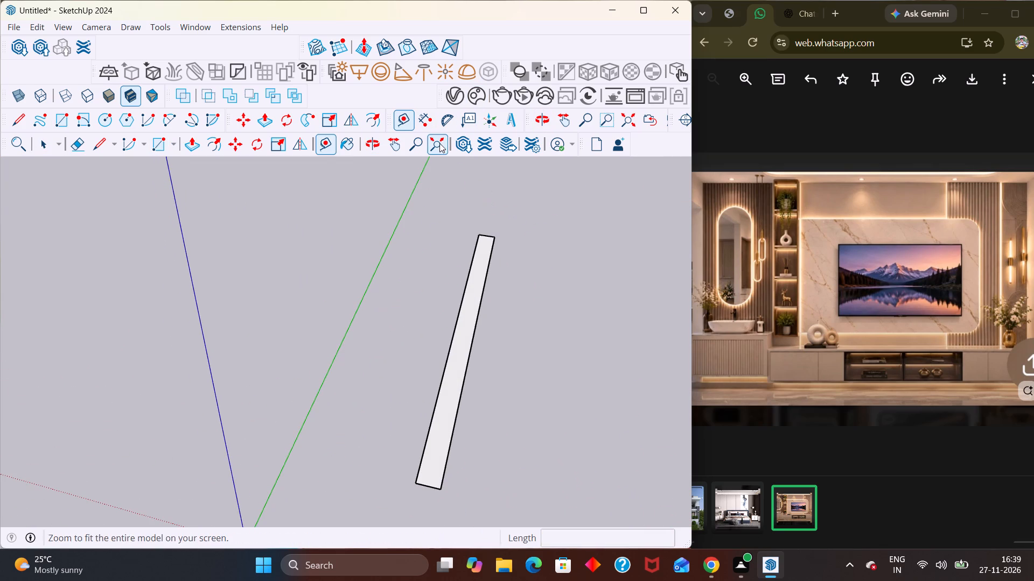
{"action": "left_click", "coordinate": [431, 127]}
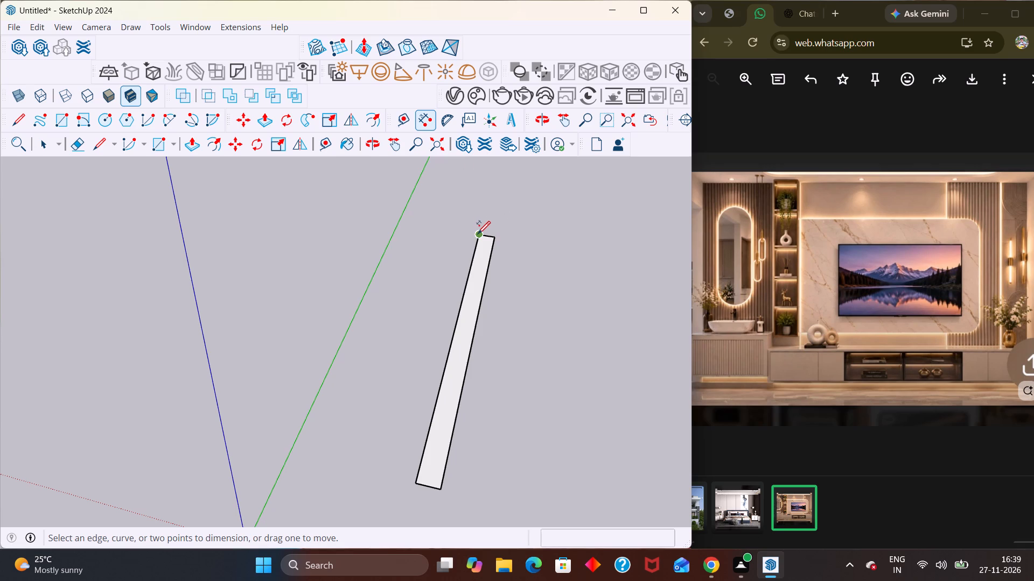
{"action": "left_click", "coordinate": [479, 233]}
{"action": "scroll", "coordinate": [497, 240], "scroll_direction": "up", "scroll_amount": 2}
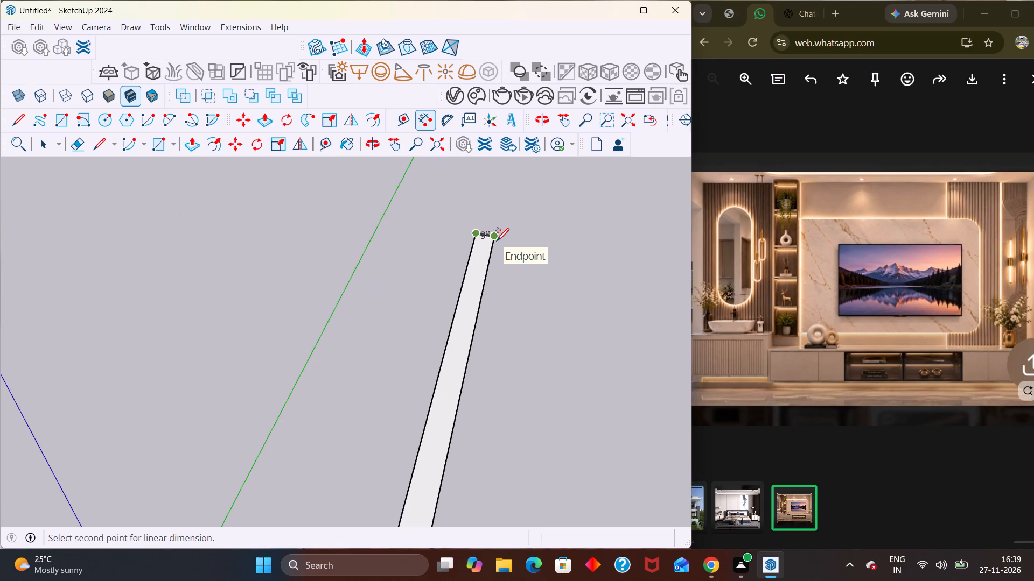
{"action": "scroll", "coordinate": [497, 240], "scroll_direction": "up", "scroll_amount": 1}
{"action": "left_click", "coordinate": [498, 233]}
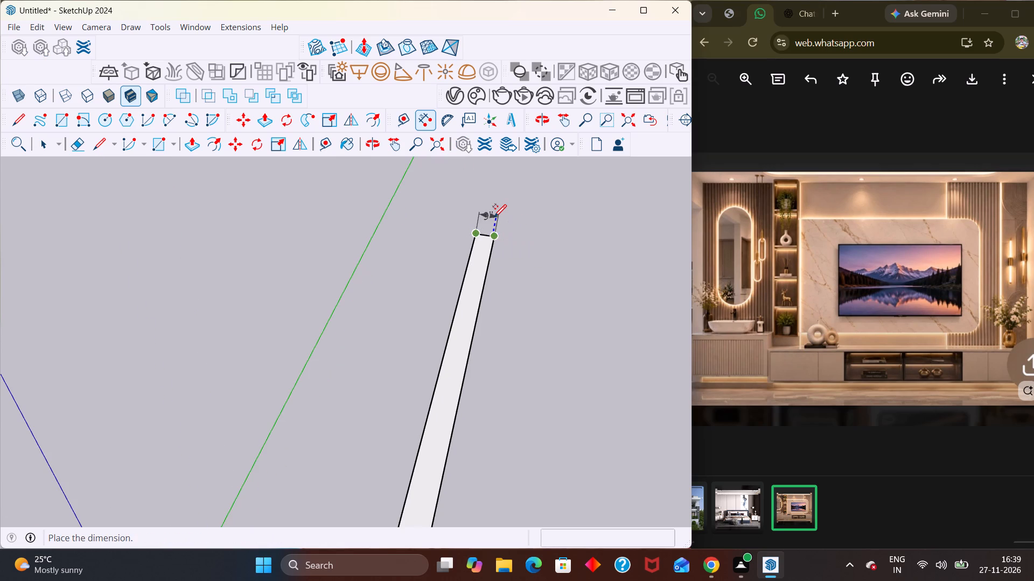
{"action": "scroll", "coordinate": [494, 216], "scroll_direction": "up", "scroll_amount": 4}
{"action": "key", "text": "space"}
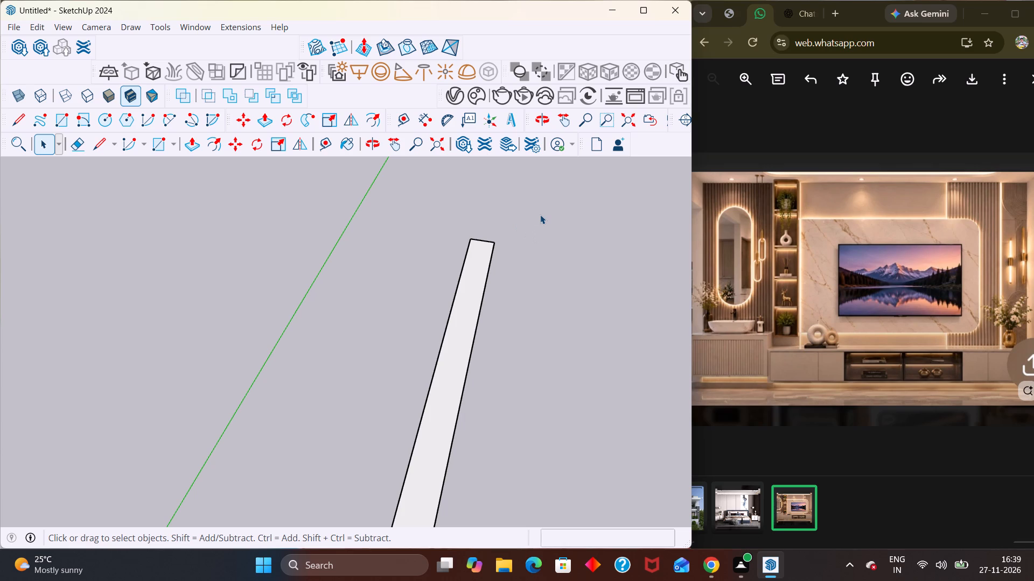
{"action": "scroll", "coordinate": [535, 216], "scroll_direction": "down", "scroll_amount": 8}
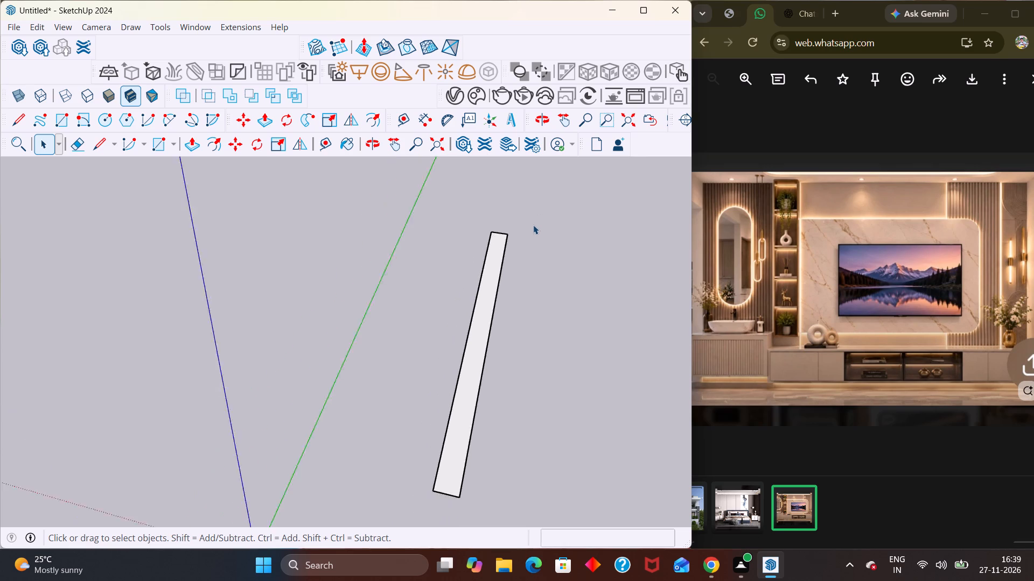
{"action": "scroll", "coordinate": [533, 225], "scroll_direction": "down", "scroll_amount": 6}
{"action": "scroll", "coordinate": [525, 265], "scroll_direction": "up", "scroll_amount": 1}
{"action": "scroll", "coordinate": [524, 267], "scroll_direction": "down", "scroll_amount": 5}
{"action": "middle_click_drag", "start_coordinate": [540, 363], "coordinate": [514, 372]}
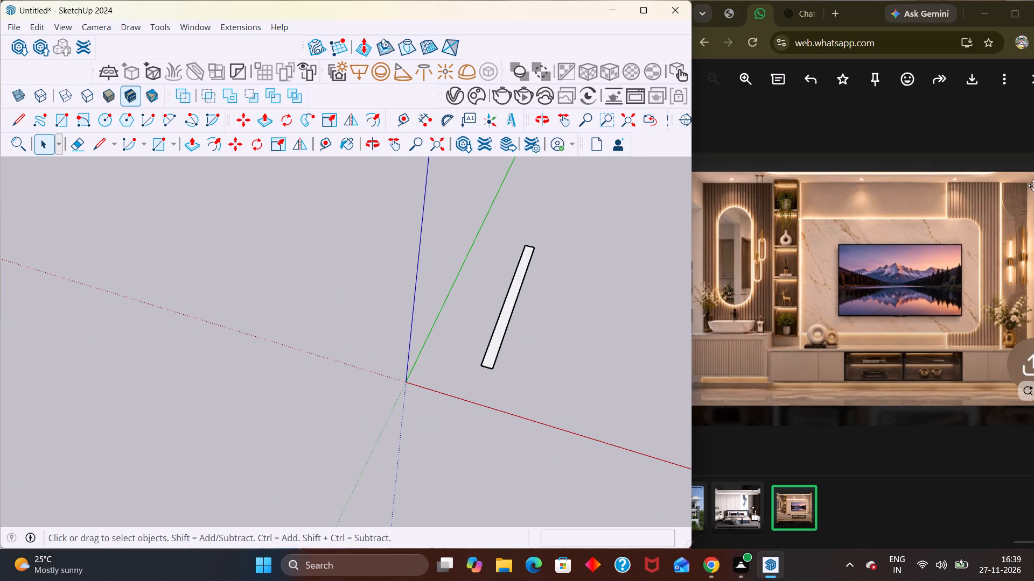
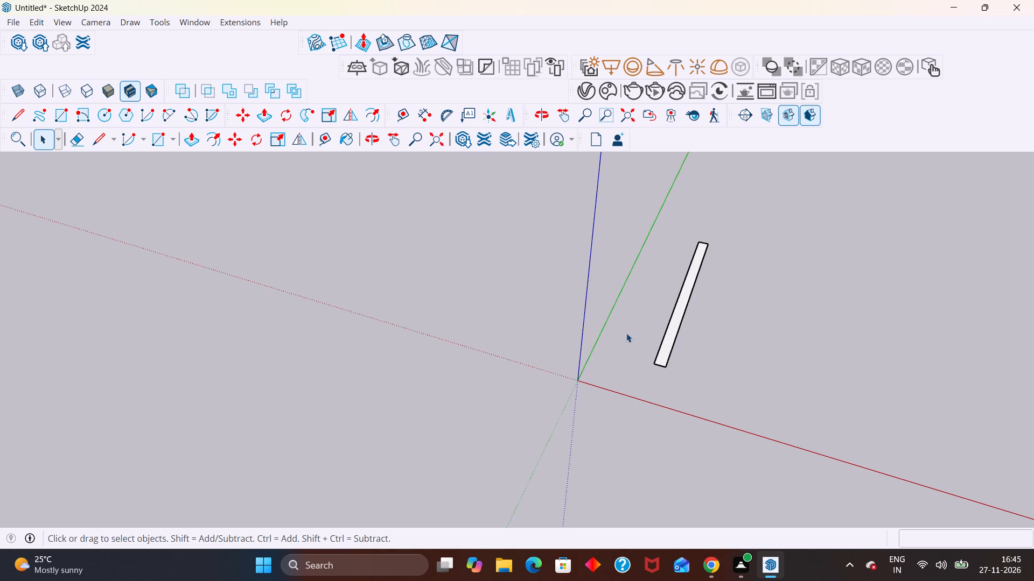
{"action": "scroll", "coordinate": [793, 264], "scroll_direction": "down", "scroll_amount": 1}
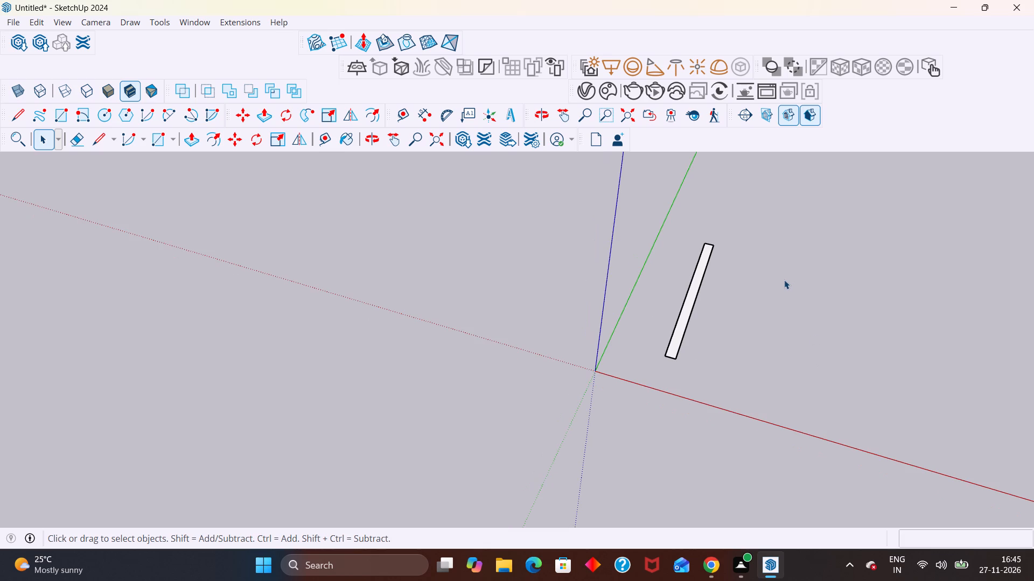
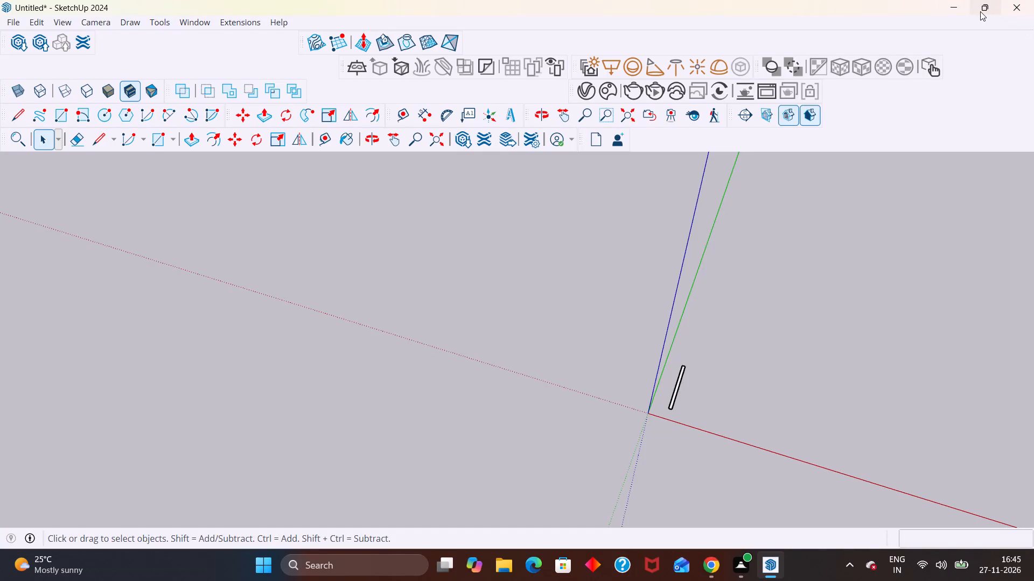
Reduce the SketchUp window from full screen so the TV-unit reference image shows beside the model.
{"action": "left_click", "coordinate": [980, 11]}
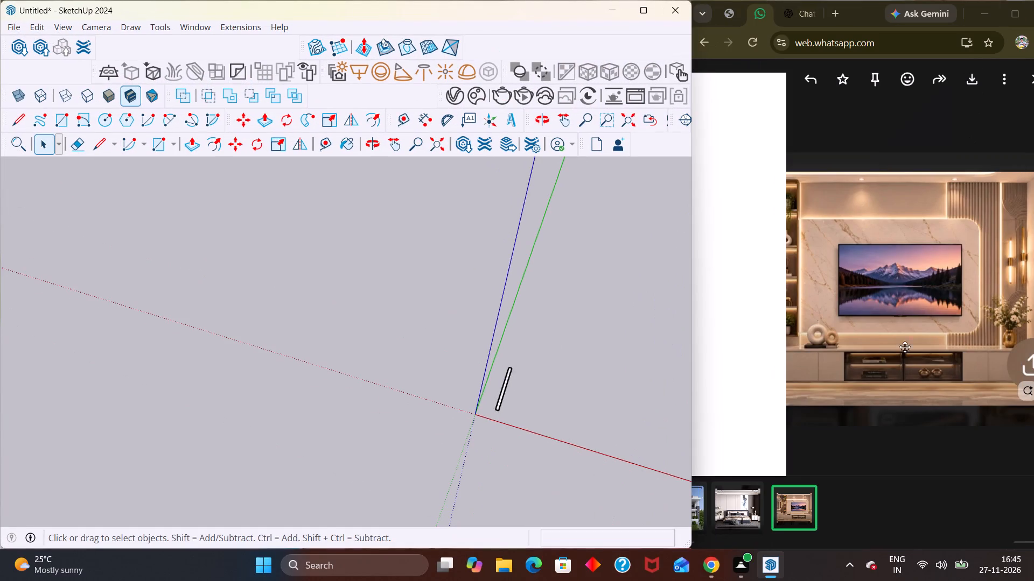
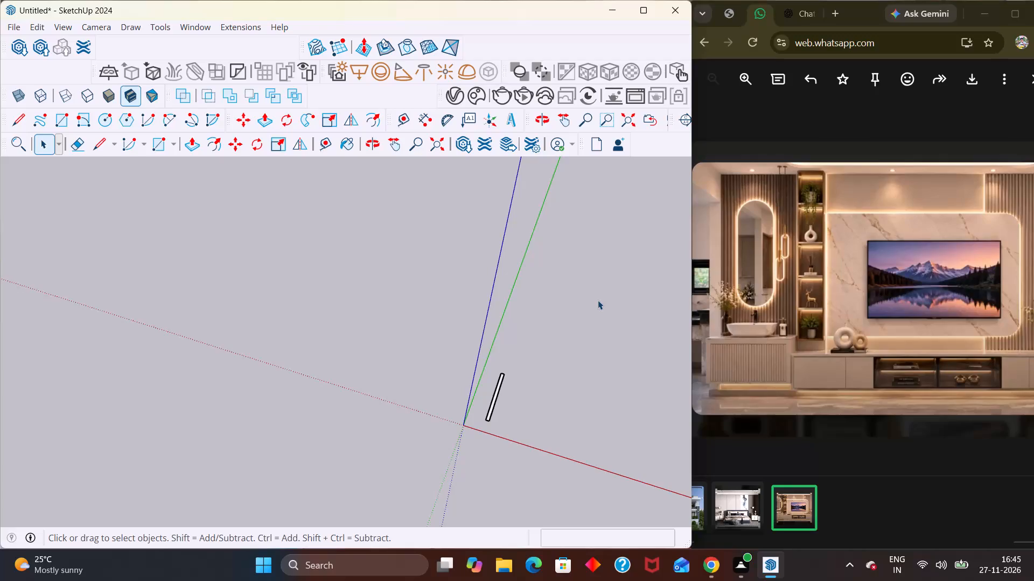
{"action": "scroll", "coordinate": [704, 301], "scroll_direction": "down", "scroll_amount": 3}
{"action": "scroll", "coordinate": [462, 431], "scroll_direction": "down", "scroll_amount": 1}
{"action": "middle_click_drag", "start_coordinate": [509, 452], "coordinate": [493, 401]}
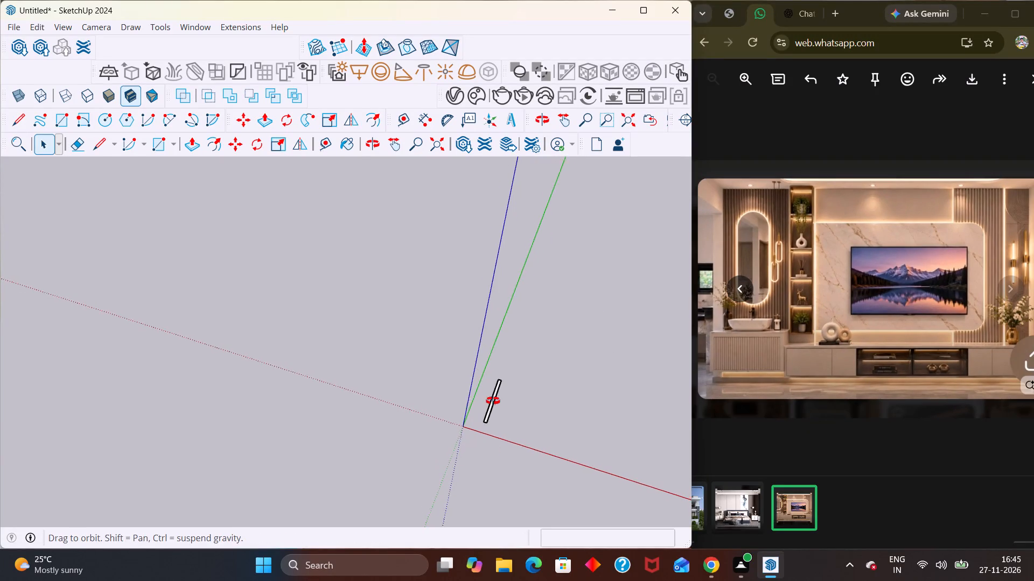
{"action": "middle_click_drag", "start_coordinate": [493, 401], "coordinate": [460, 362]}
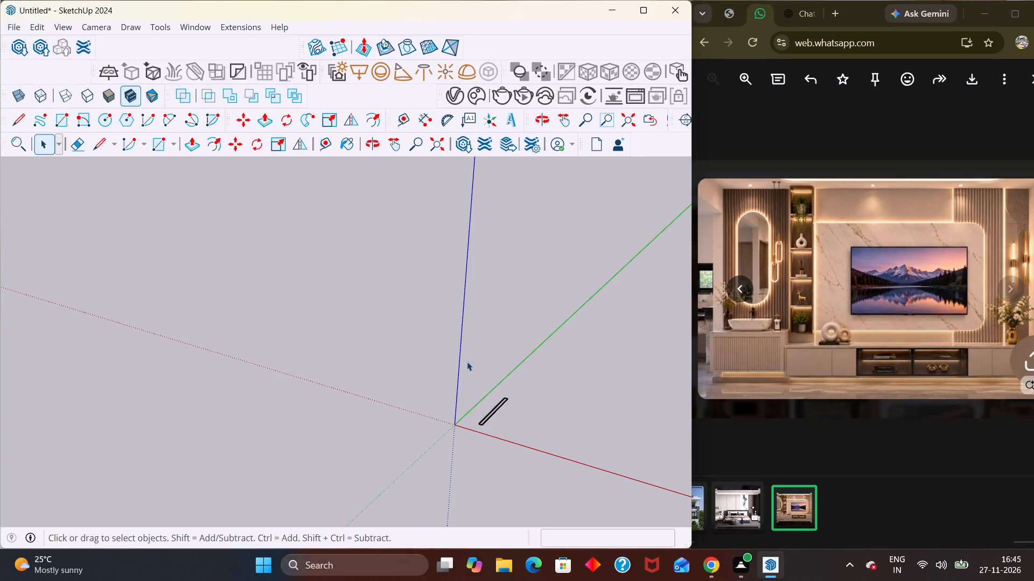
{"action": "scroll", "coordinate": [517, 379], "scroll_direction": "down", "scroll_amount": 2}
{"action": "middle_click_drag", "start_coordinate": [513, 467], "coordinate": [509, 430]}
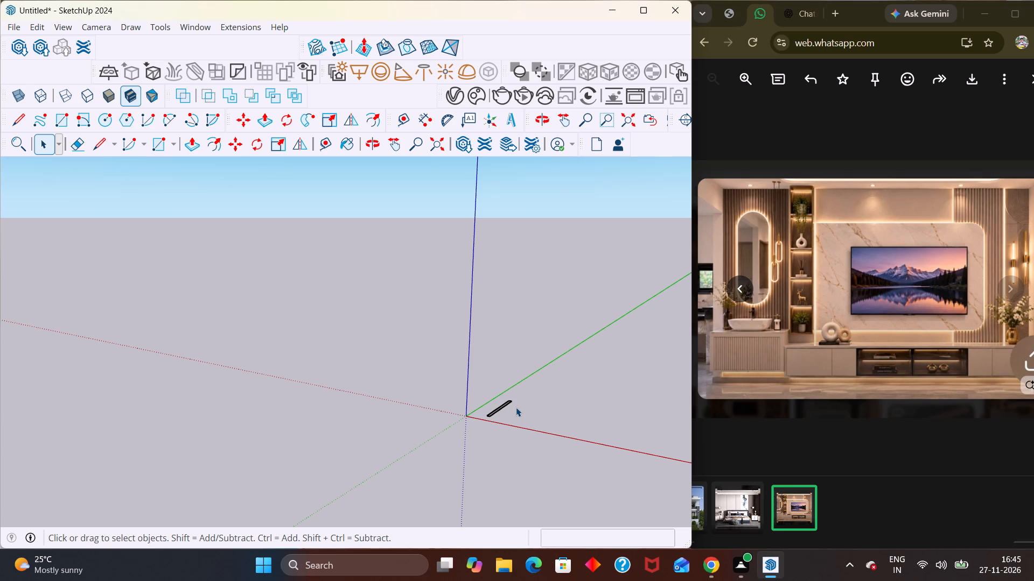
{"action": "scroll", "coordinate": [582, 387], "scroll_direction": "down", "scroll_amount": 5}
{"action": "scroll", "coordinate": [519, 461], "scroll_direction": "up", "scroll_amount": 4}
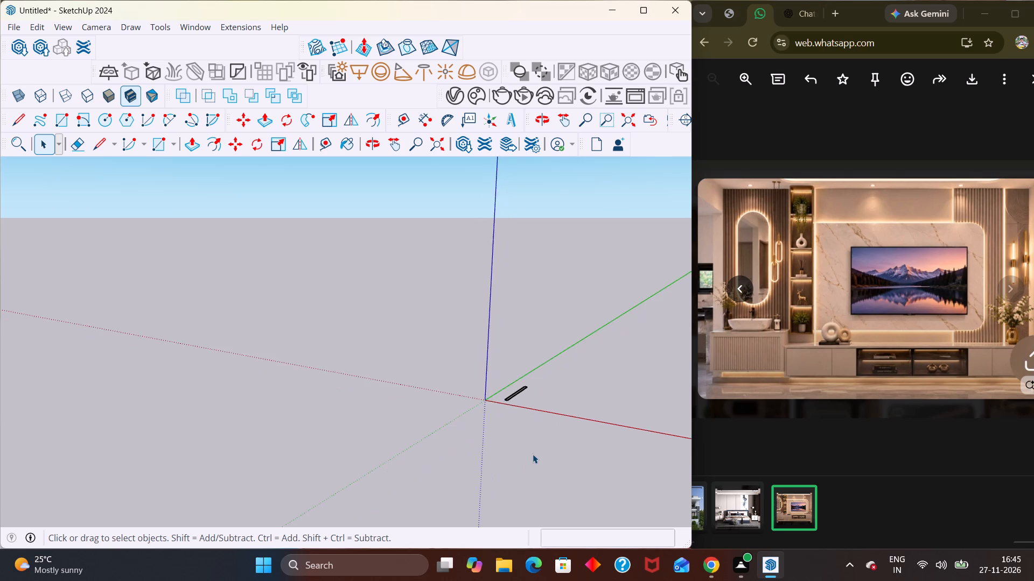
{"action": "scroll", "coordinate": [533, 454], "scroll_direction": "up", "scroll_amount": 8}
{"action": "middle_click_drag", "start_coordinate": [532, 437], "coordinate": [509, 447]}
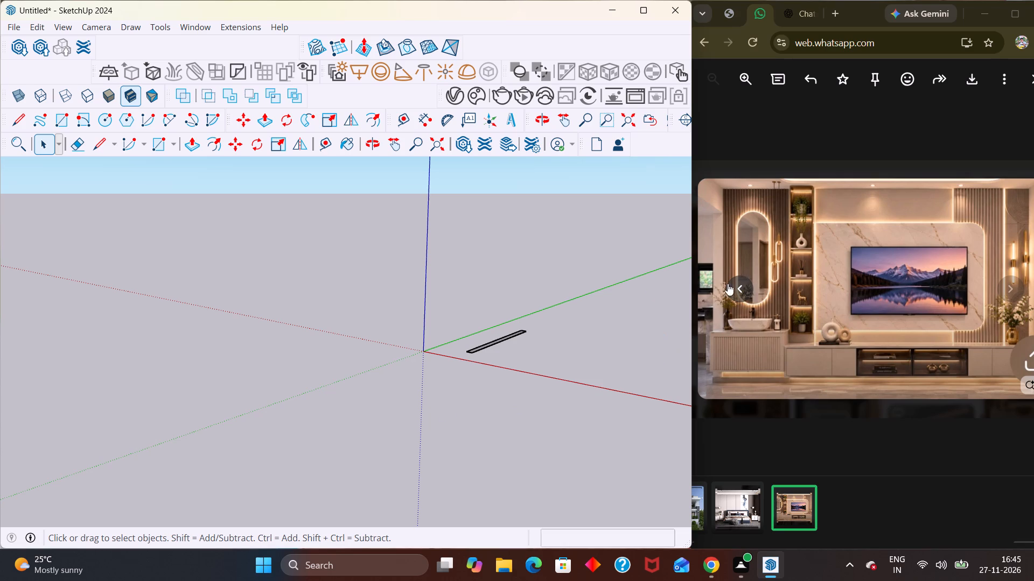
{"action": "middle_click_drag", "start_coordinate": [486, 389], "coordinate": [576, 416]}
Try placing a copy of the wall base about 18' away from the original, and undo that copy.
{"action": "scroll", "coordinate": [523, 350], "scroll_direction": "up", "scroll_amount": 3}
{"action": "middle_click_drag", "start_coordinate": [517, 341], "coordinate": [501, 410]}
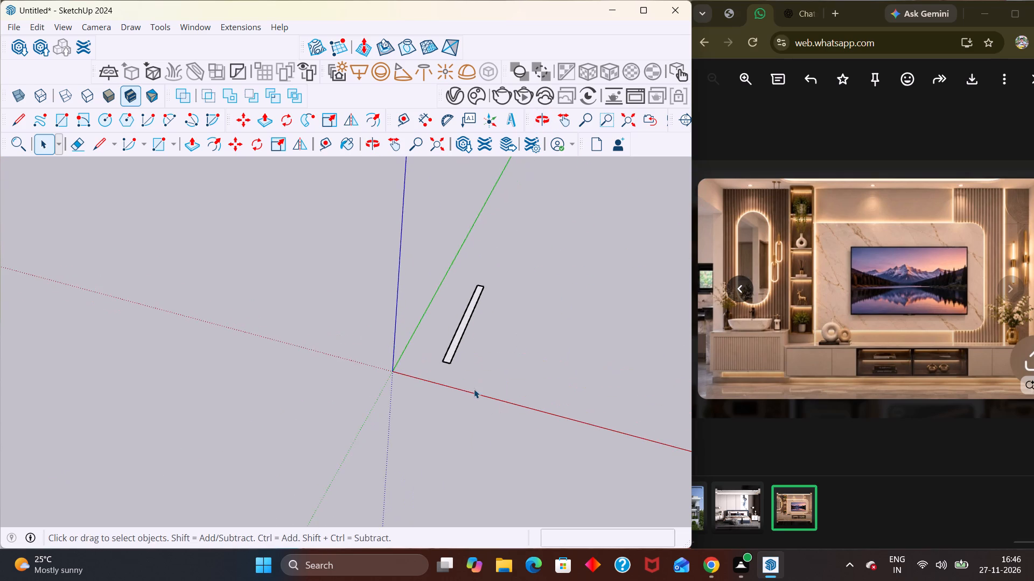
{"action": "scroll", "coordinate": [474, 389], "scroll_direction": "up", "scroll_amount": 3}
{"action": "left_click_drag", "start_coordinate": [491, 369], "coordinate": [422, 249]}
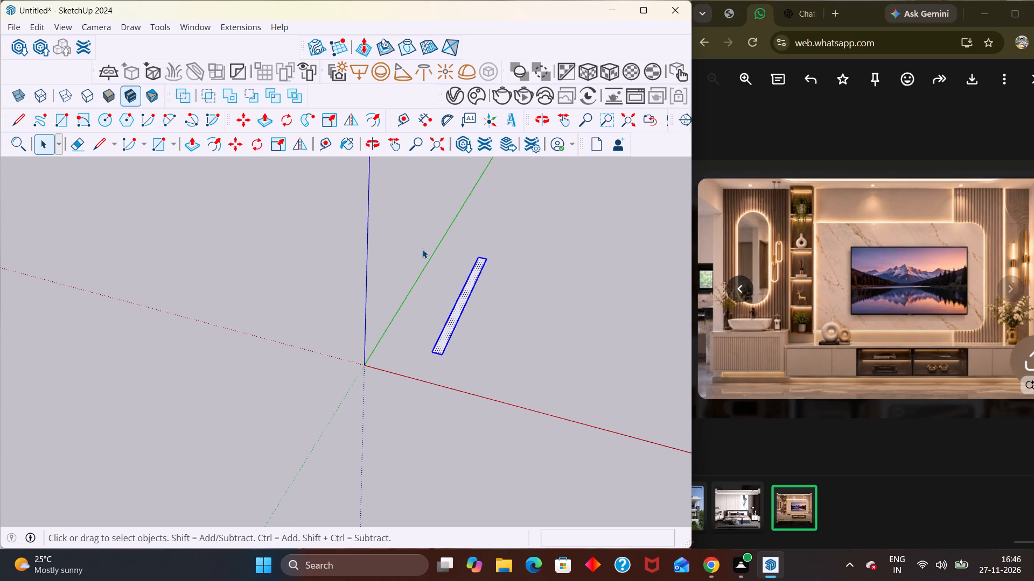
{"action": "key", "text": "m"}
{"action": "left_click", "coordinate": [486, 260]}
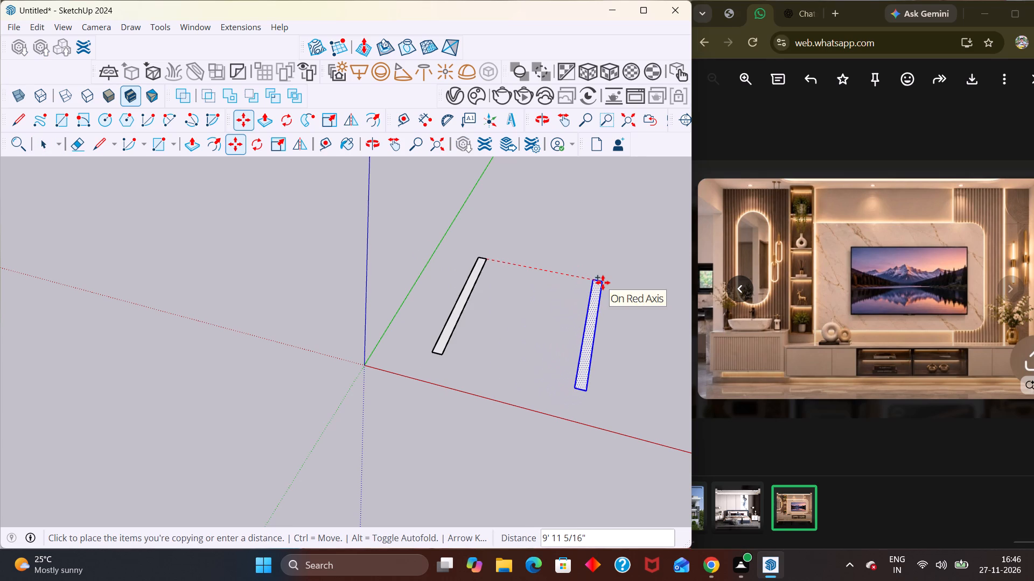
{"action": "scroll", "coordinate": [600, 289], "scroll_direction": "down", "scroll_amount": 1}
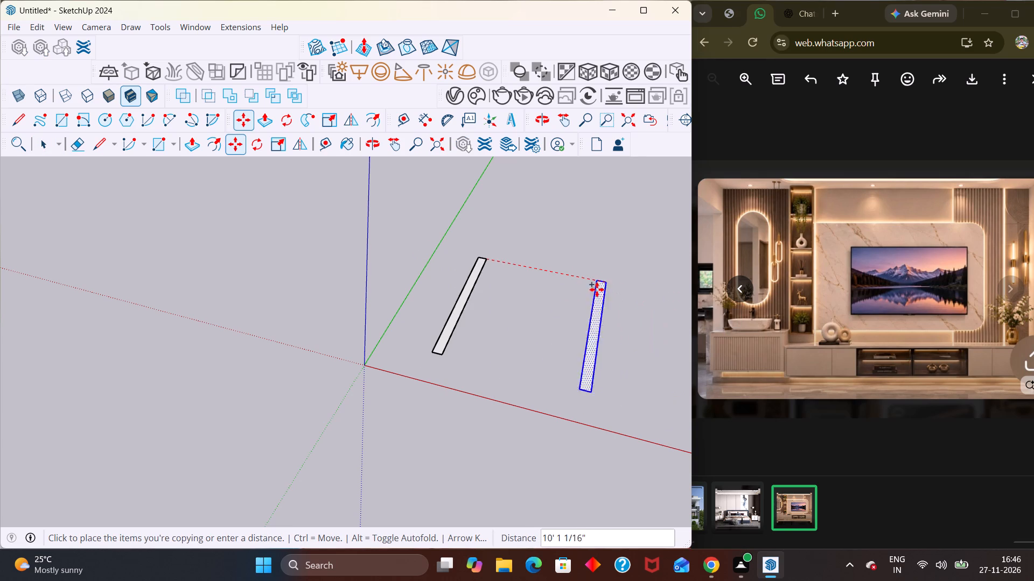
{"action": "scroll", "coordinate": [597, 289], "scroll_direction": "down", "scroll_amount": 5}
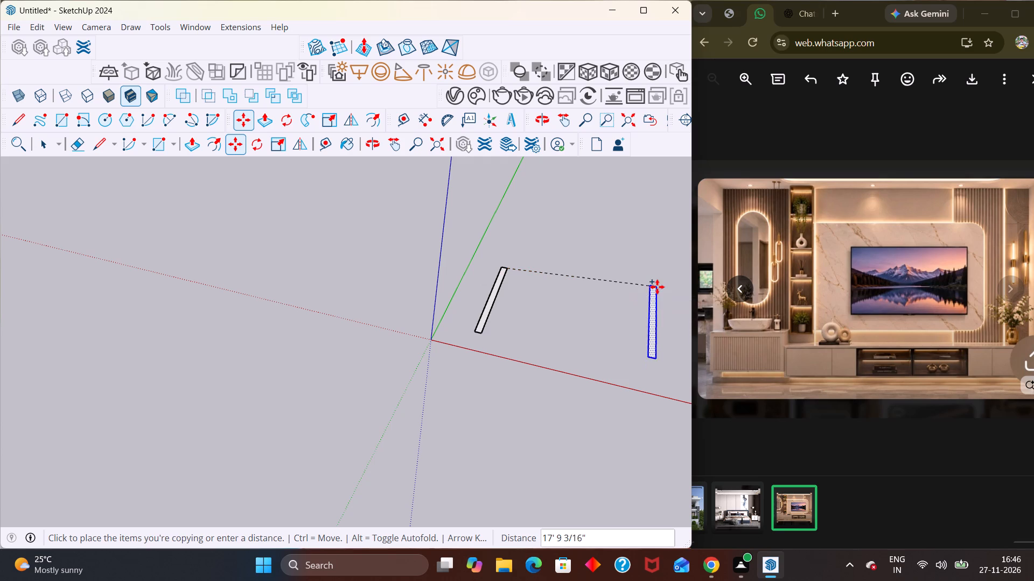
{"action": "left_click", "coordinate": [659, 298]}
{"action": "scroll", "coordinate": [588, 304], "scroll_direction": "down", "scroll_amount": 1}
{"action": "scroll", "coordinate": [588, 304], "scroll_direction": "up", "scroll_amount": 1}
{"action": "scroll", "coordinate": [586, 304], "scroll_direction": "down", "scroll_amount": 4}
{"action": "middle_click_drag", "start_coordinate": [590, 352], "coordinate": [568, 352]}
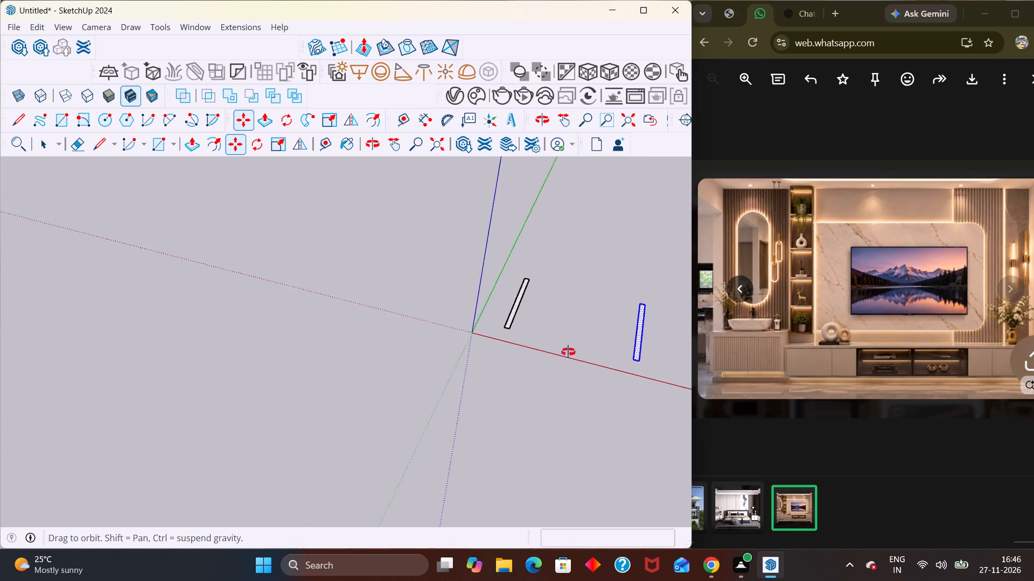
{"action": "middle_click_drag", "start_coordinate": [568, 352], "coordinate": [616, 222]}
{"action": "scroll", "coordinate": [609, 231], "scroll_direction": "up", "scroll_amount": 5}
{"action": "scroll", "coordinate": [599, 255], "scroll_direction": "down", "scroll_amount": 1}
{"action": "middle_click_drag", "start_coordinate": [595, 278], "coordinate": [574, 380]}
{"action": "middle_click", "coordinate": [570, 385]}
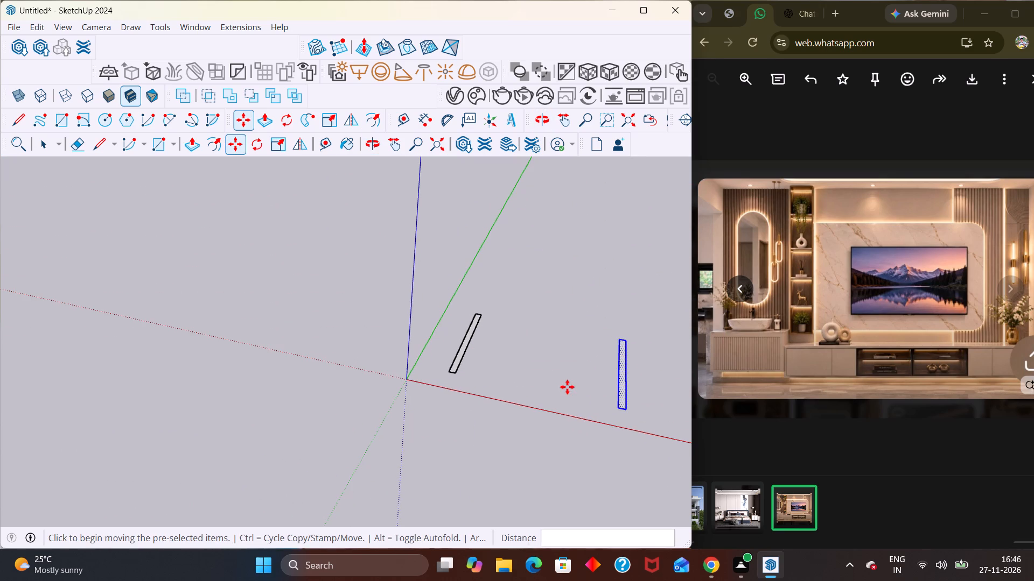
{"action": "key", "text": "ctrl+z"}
Copy the 9" by 15' wall base about 22' 6" along the red axis, parallel to the original, and clear the selection.
{"action": "left_click_drag", "start_coordinate": [479, 317], "coordinate": [484, 315]}
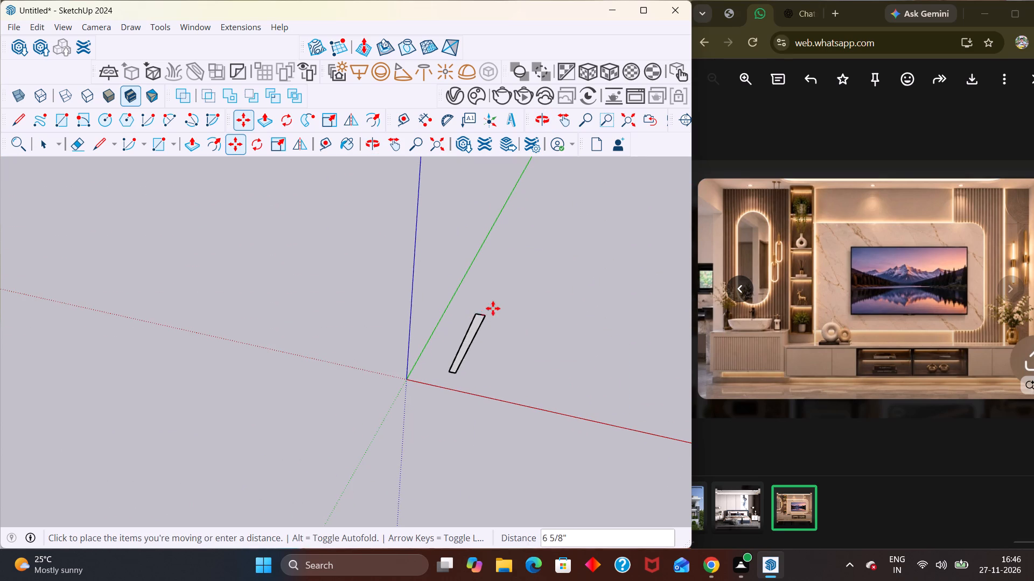
{"action": "key", "text": "Escape"}
{"action": "key", "text": "space"}
{"action": "left_click_drag", "start_coordinate": [500, 391], "coordinate": [434, 313]}
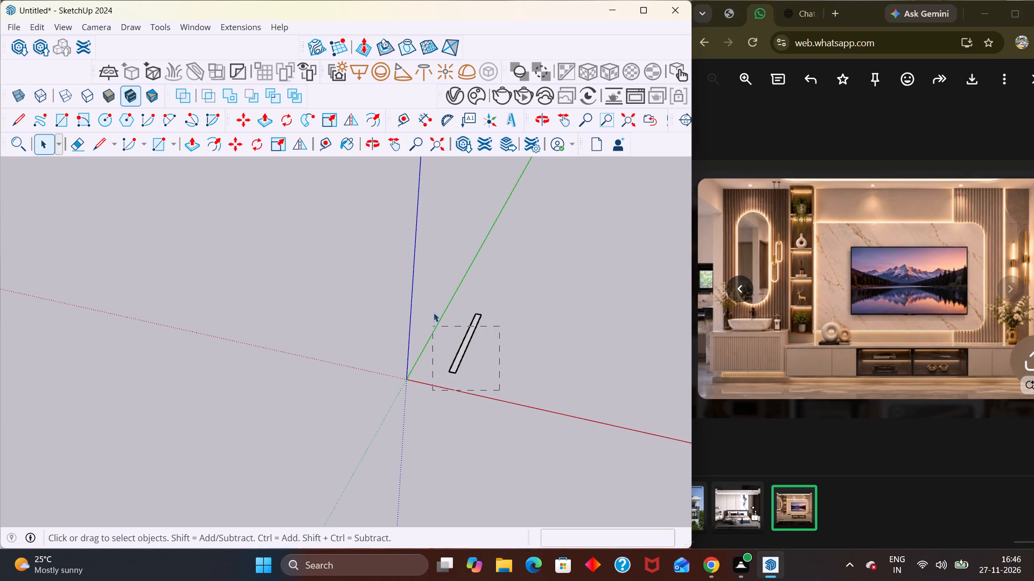
{"action": "left_click_drag", "start_coordinate": [434, 313], "coordinate": [443, 265]}
{"action": "key", "text": "m"}
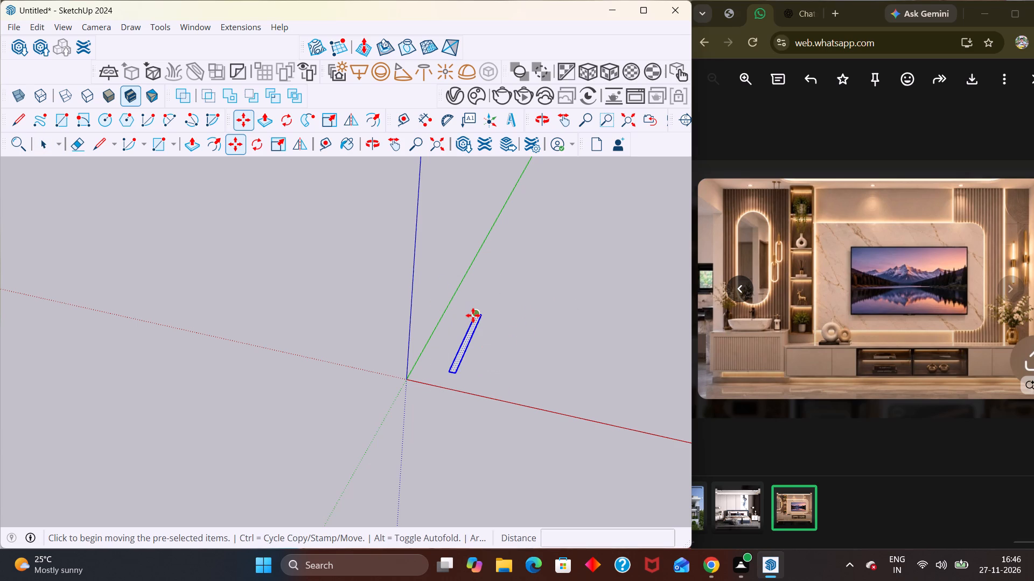
{"action": "left_click", "coordinate": [473, 315]}
{"action": "scroll", "coordinate": [567, 306], "scroll_direction": "down", "scroll_amount": 1}
{"action": "scroll", "coordinate": [567, 306], "scroll_direction": "up", "scroll_amount": 1}
{"action": "scroll", "coordinate": [567, 306], "scroll_direction": "down", "scroll_amount": 7}
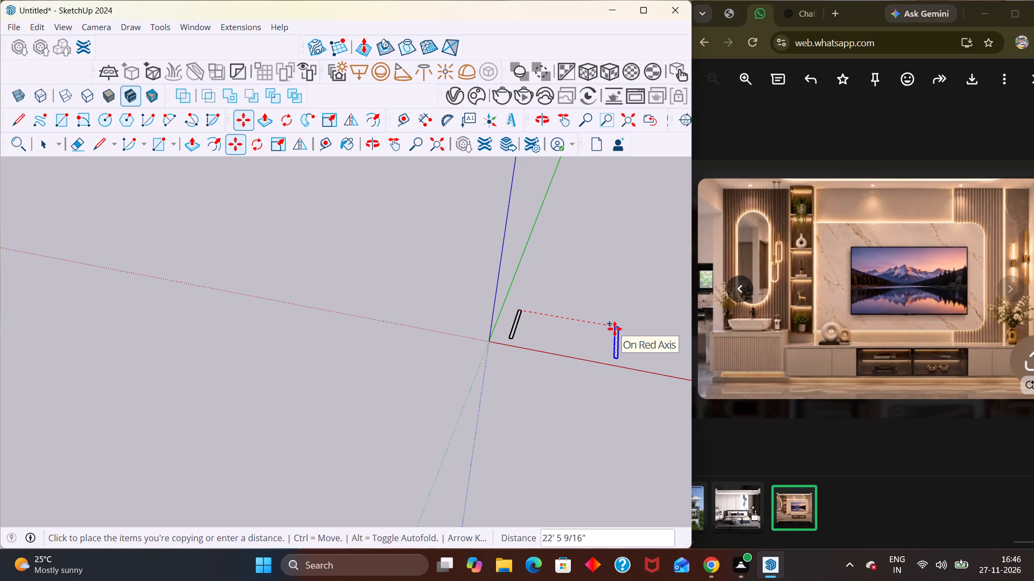
{"action": "left_click", "coordinate": [614, 329]}
{"action": "key", "text": "space"}
{"action": "scroll", "coordinate": [623, 325], "scroll_direction": "up", "scroll_amount": 3}
{"action": "middle_click_drag", "start_coordinate": [590, 351], "coordinate": [597, 285]}
{"action": "scroll", "coordinate": [596, 303], "scroll_direction": "up", "scroll_amount": 3}
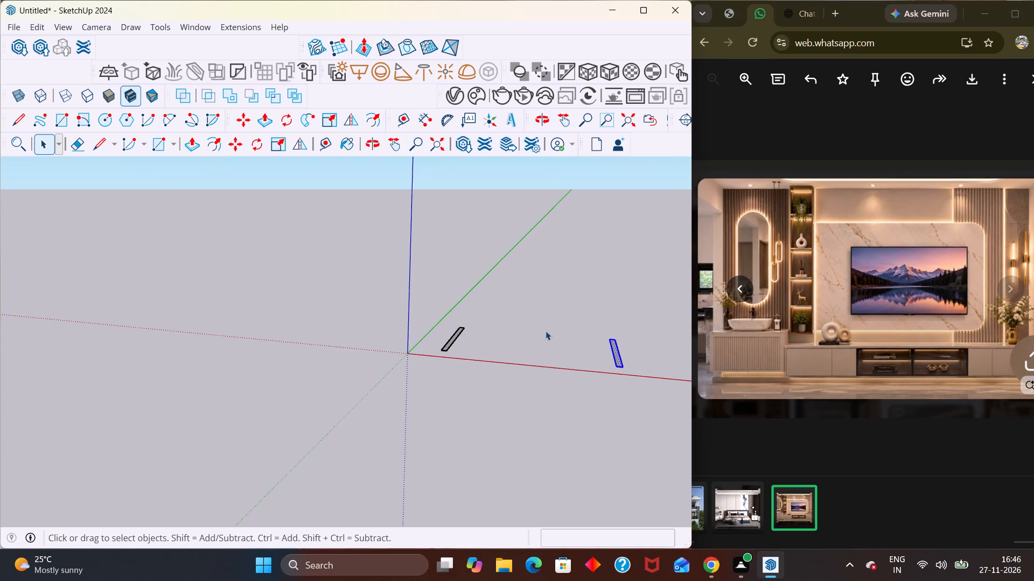
{"action": "left_click", "coordinate": [543, 330]}
Copy the second wall base about 25' 7" away, placing the third strip on the open side beyond the two parallel walls.
{"action": "middle_click", "coordinate": [535, 400]}
{"action": "scroll", "coordinate": [539, 401], "scroll_direction": "up", "scroll_amount": 6}
{"action": "middle_click_drag", "start_coordinate": [536, 375], "coordinate": [536, 380]}
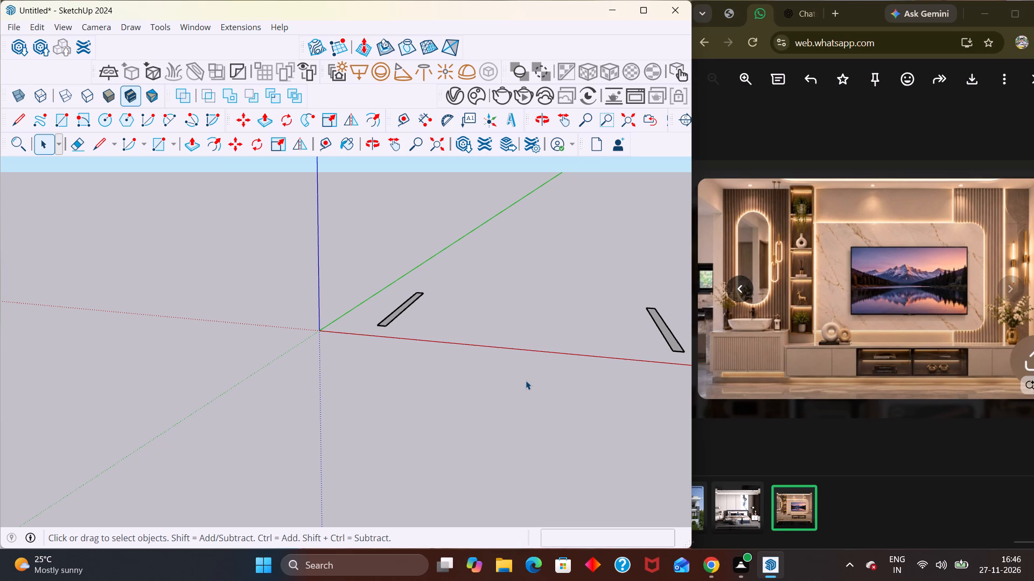
{"action": "scroll", "coordinate": [487, 329], "scroll_direction": "down", "scroll_amount": 5}
{"action": "scroll", "coordinate": [303, 344], "scroll_direction": "up", "scroll_amount": 2}
{"action": "scroll", "coordinate": [303, 345], "scroll_direction": "down", "scroll_amount": 3}
{"action": "middle_click_drag", "start_coordinate": [397, 388], "coordinate": [344, 501]}
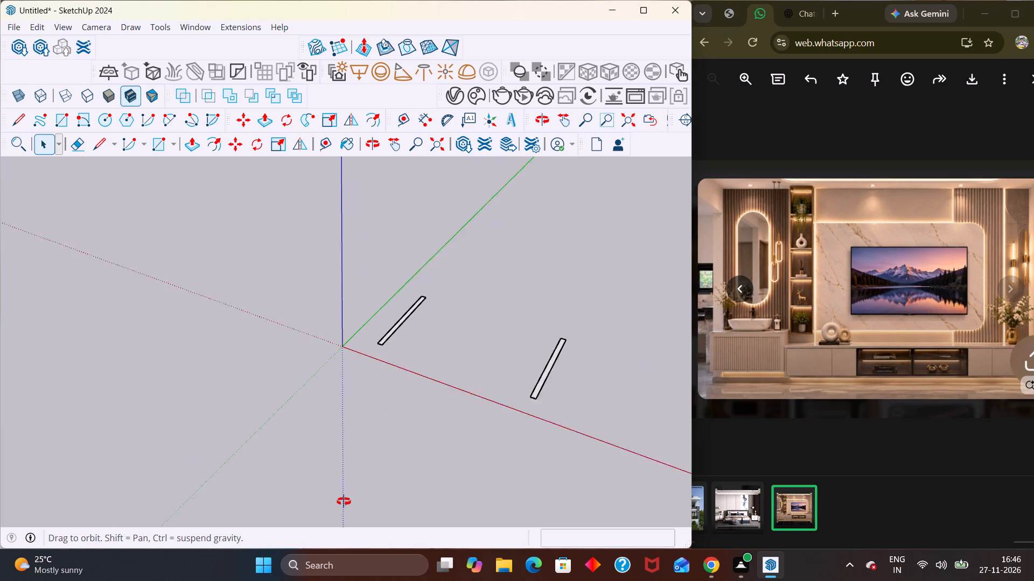
{"action": "middle_click_drag", "start_coordinate": [344, 501], "coordinate": [221, 502]}
{"action": "scroll", "coordinate": [253, 501], "scroll_direction": "up", "scroll_amount": 1}
{"action": "scroll", "coordinate": [495, 371], "scroll_direction": "down", "scroll_amount": 4}
{"action": "middle_click_drag", "start_coordinate": [521, 417], "coordinate": [452, 424]}
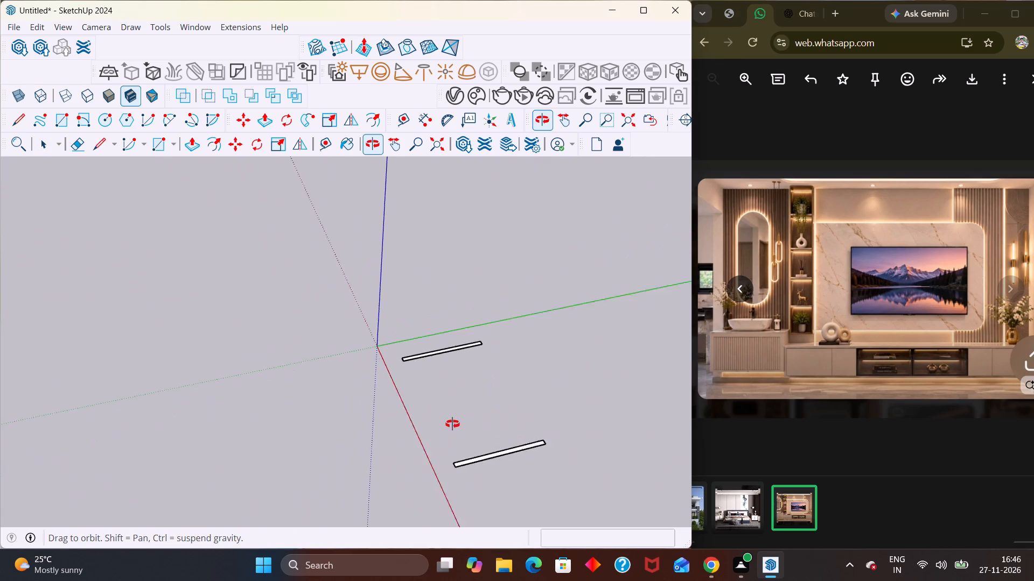
{"action": "middle_click_drag", "start_coordinate": [452, 424], "coordinate": [451, 424]}
{"action": "scroll", "coordinate": [486, 437], "scroll_direction": "up", "scroll_amount": 4}
{"action": "middle_click_drag", "start_coordinate": [504, 473], "coordinate": [498, 497]}
{"action": "left_click_drag", "start_coordinate": [584, 499], "coordinate": [407, 474]}
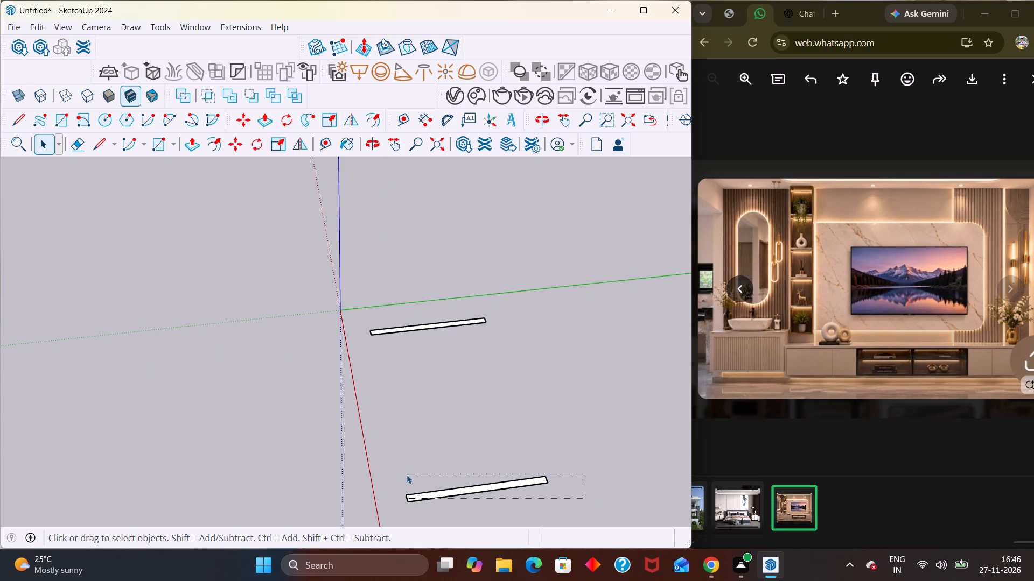
{"action": "left_click_drag", "start_coordinate": [407, 474], "coordinate": [375, 480]}
{"action": "left_click_drag", "start_coordinate": [589, 520], "coordinate": [357, 459]}
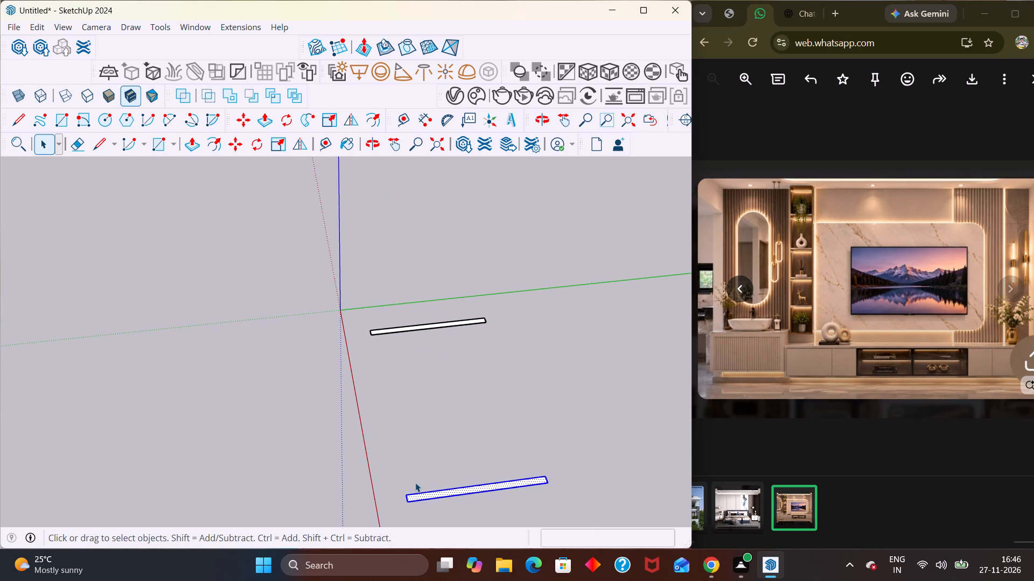
{"action": "key", "text": "m"}
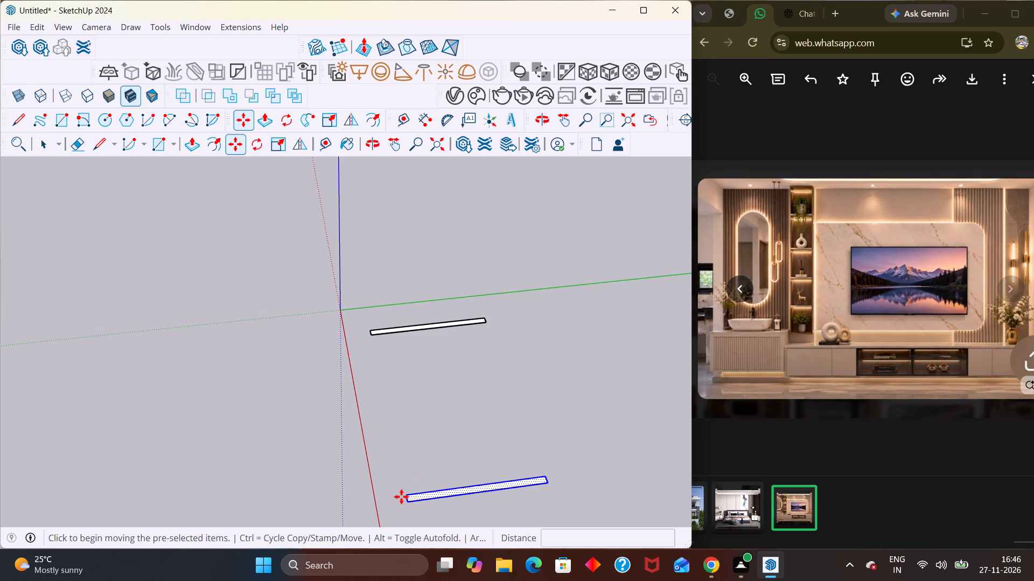
{"action": "left_click", "coordinate": [407, 496]}
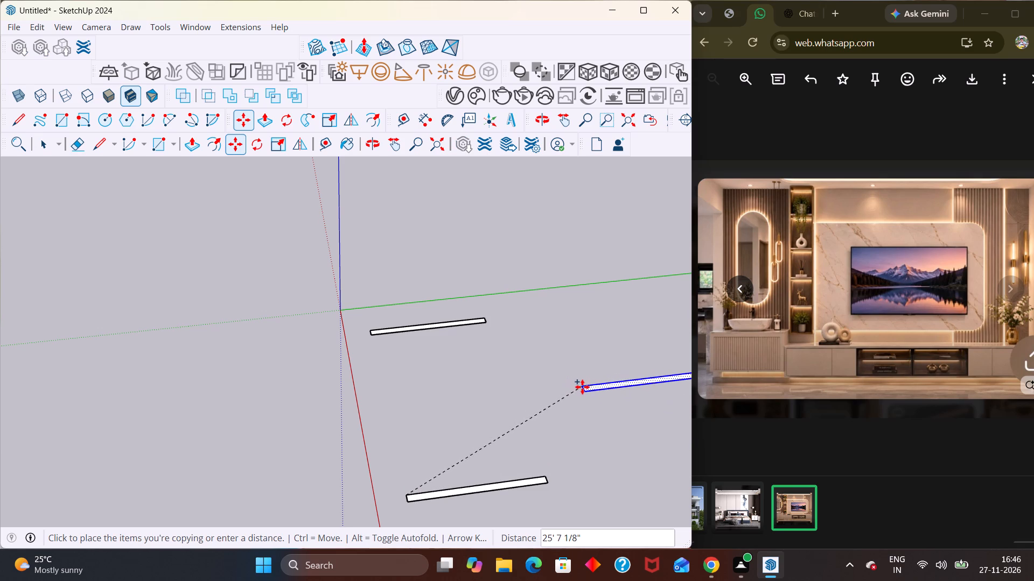
{"action": "left_click", "coordinate": [582, 387]}
Rotate the third wall strip 90 degrees in the ground plane about its near end, making it perpendicular to the parallel walls.
{"action": "scroll", "coordinate": [429, 412], "scroll_direction": "down", "scroll_amount": 5}
{"action": "key", "text": "q"}
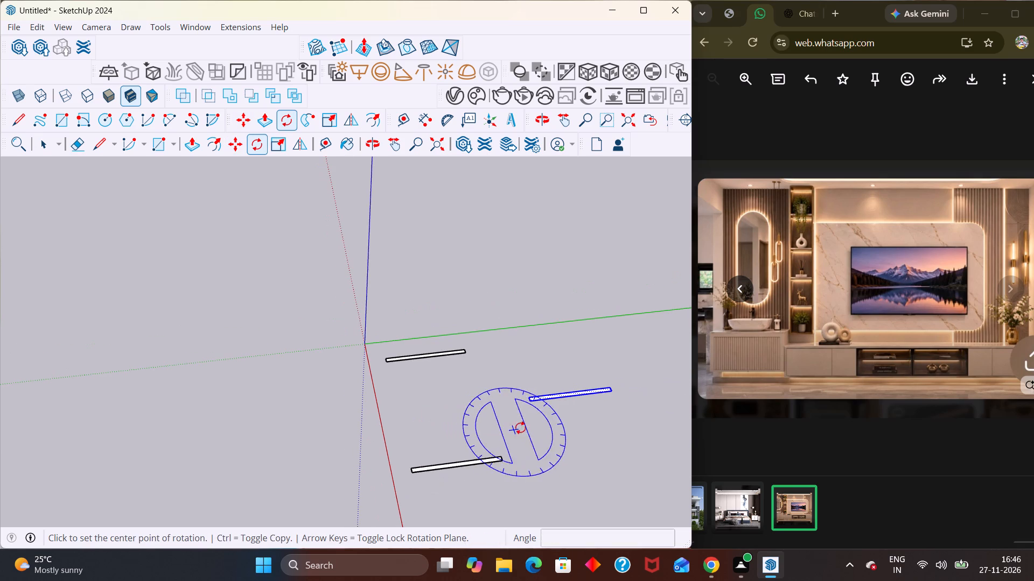
{"action": "scroll", "coordinate": [533, 420], "scroll_direction": "up", "scroll_amount": 2}
{"action": "key", "text": "Up"}
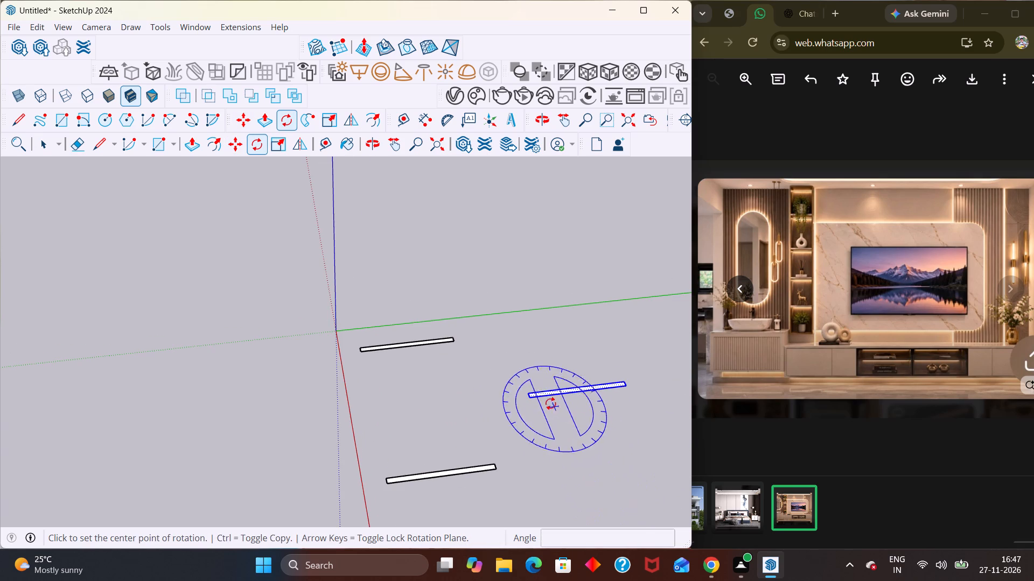
{"action": "left_click", "coordinate": [529, 399]}
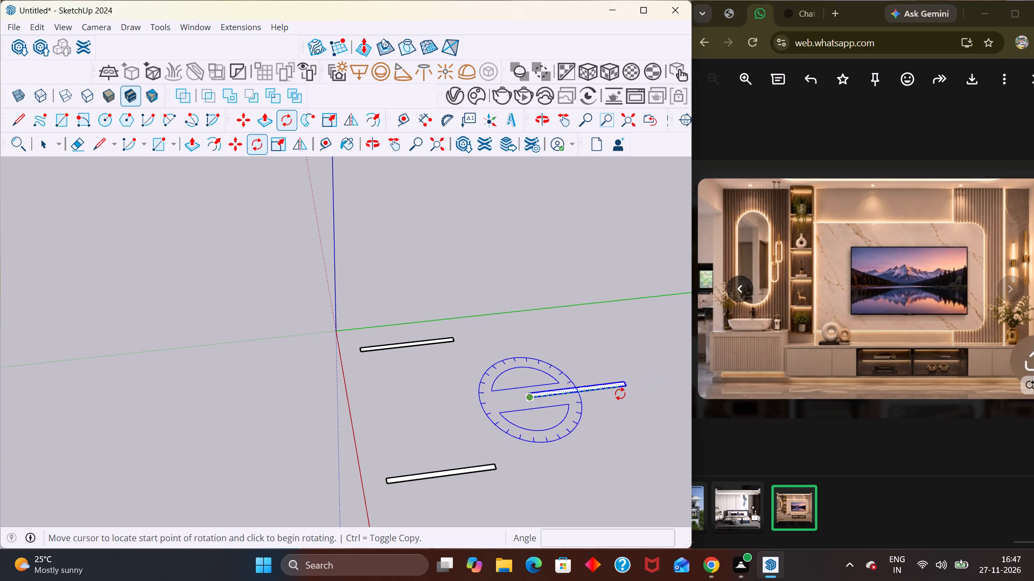
{"action": "left_click", "coordinate": [622, 387]}
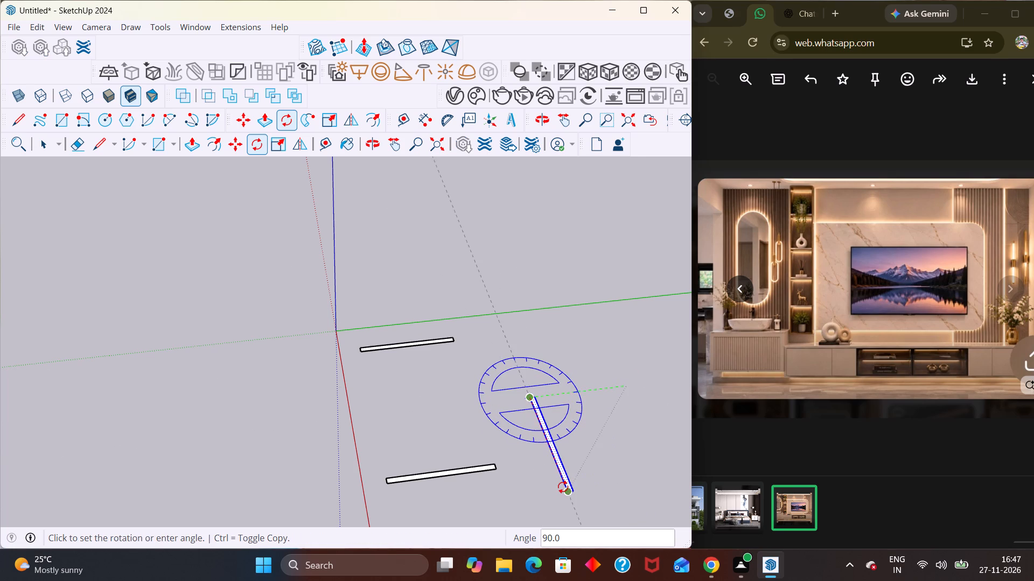
{"action": "left_click", "coordinate": [563, 487]}
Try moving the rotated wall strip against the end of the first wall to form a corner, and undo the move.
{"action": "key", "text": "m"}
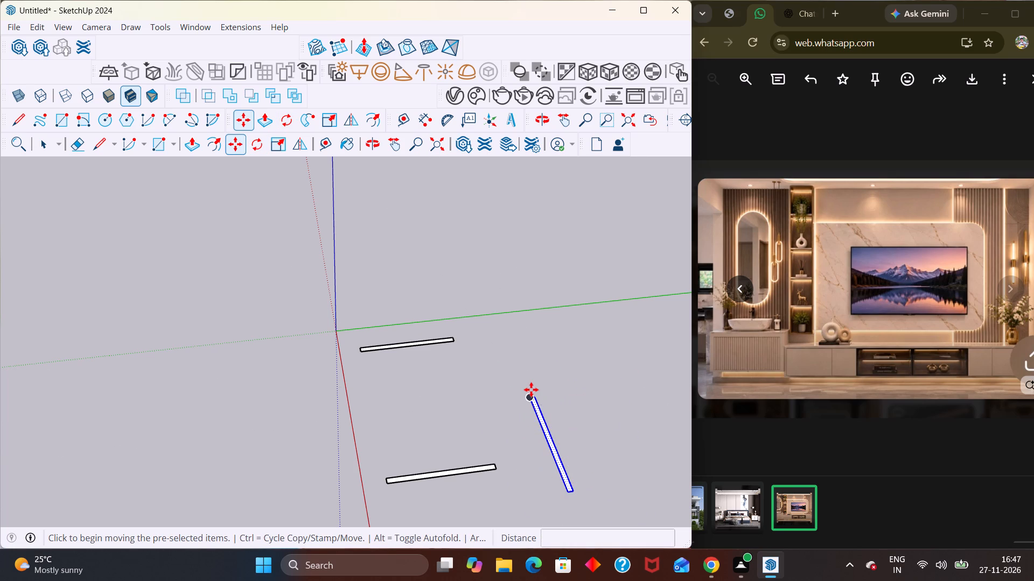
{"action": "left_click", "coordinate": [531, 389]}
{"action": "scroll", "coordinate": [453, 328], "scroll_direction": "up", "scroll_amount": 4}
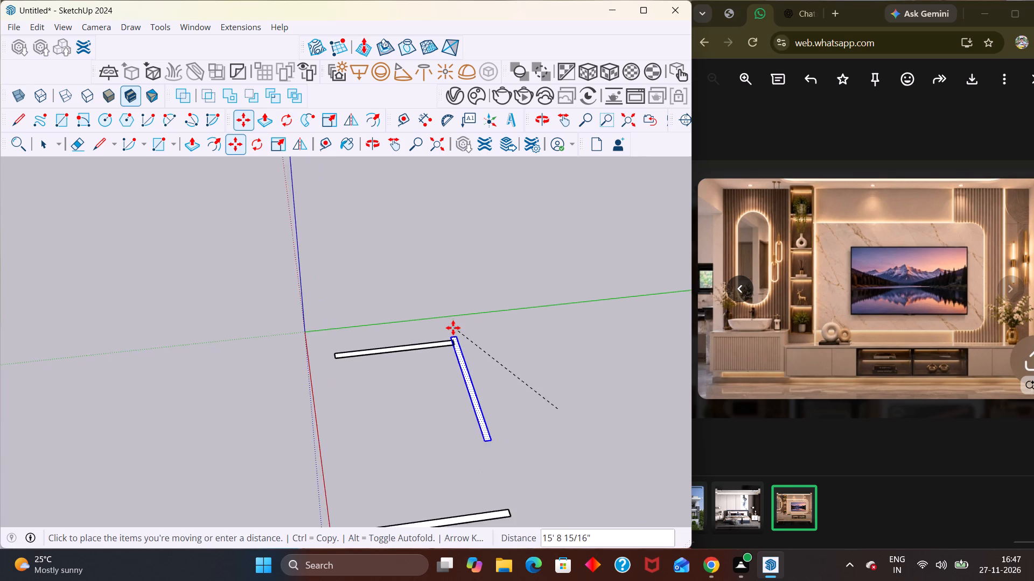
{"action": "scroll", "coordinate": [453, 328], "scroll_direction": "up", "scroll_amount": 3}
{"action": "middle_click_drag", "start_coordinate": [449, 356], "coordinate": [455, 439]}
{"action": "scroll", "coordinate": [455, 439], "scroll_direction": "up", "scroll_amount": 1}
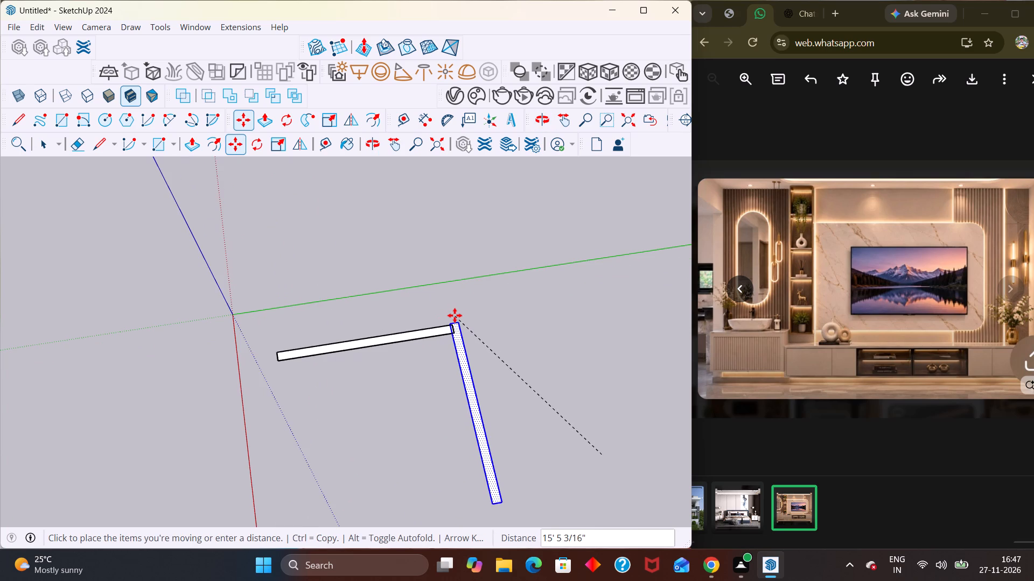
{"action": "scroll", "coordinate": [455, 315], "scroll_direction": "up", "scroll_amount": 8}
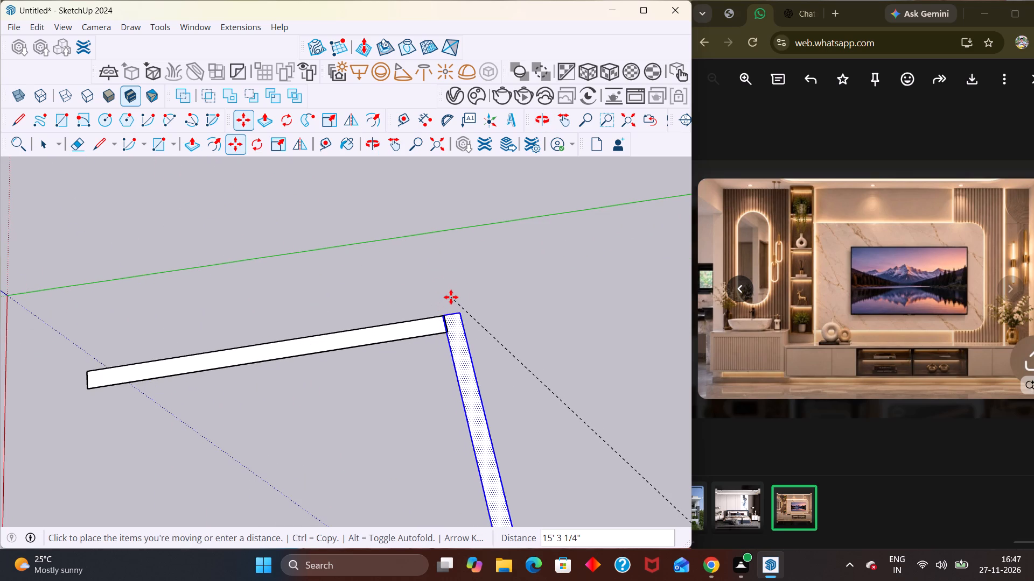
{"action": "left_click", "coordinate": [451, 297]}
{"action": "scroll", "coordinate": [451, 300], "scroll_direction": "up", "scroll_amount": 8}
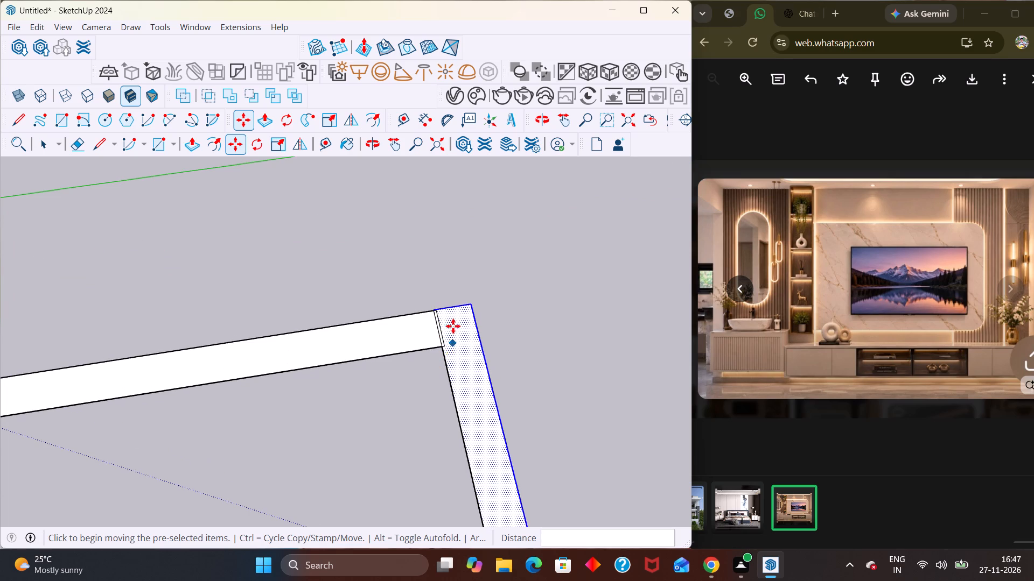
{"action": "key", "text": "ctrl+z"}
Move the rotated wall strip by its near corner onto the end corner of the first wall, forming a right-angle corner.
{"action": "scroll", "coordinate": [453, 322], "scroll_direction": "down", "scroll_amount": 20}
{"action": "scroll", "coordinate": [453, 322], "scroll_direction": "down", "scroll_amount": 2}
{"action": "scroll", "coordinate": [520, 448], "scroll_direction": "up", "scroll_amount": 3}
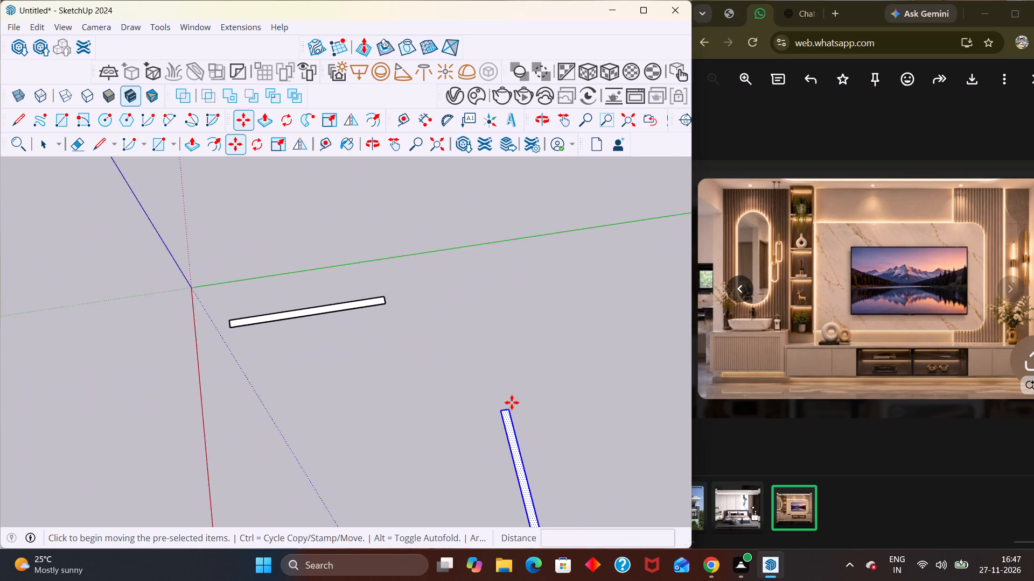
{"action": "scroll", "coordinate": [512, 402], "scroll_direction": "up", "scroll_amount": 4}
{"action": "left_click", "coordinate": [499, 414]}
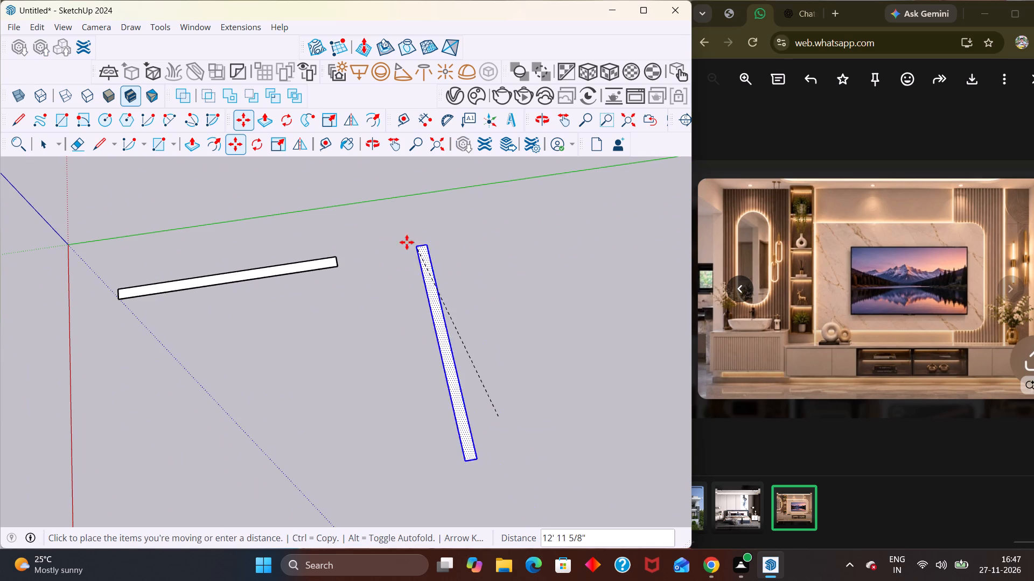
{"action": "scroll", "coordinate": [336, 260], "scroll_direction": "up", "scroll_amount": 3}
{"action": "left_click", "coordinate": [336, 260]}
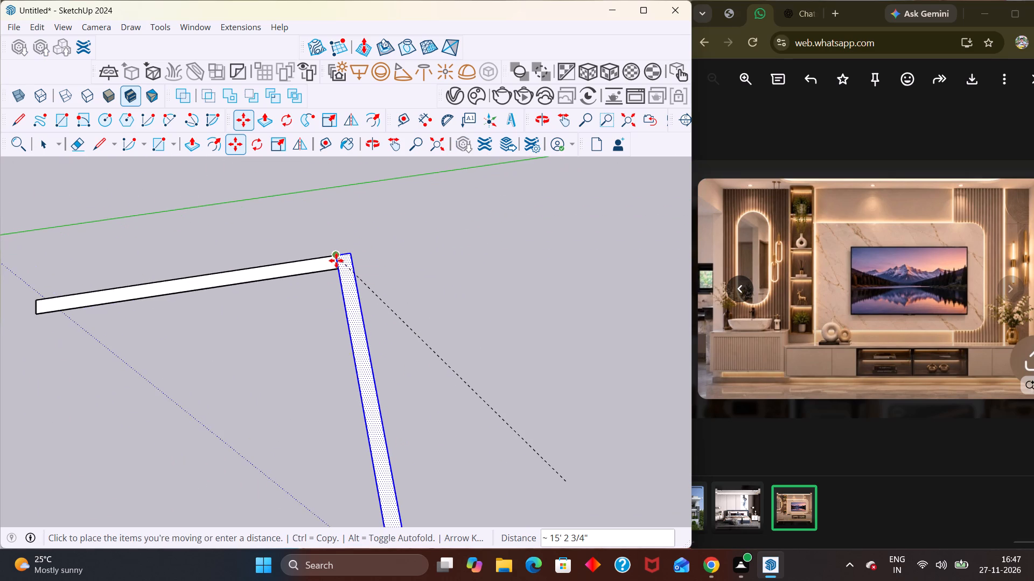
Draw a line extending the connecting strip's inner edge from its free end to the end corner of the second parallel wall.
{"action": "scroll", "coordinate": [366, 248], "scroll_direction": "down", "scroll_amount": 6}
{"action": "scroll", "coordinate": [410, 248], "scroll_direction": "up", "scroll_amount": 1}
{"action": "scroll", "coordinate": [414, 248], "scroll_direction": "down", "scroll_amount": 1}
{"action": "scroll", "coordinate": [410, 339], "scroll_direction": "down", "scroll_amount": 3}
{"action": "scroll", "coordinate": [415, 380], "scroll_direction": "up", "scroll_amount": 1}
{"action": "scroll", "coordinate": [419, 409], "scroll_direction": "down", "scroll_amount": 2}
{"action": "scroll", "coordinate": [421, 409], "scroll_direction": "up", "scroll_amount": 1}
{"action": "key", "text": "l"}
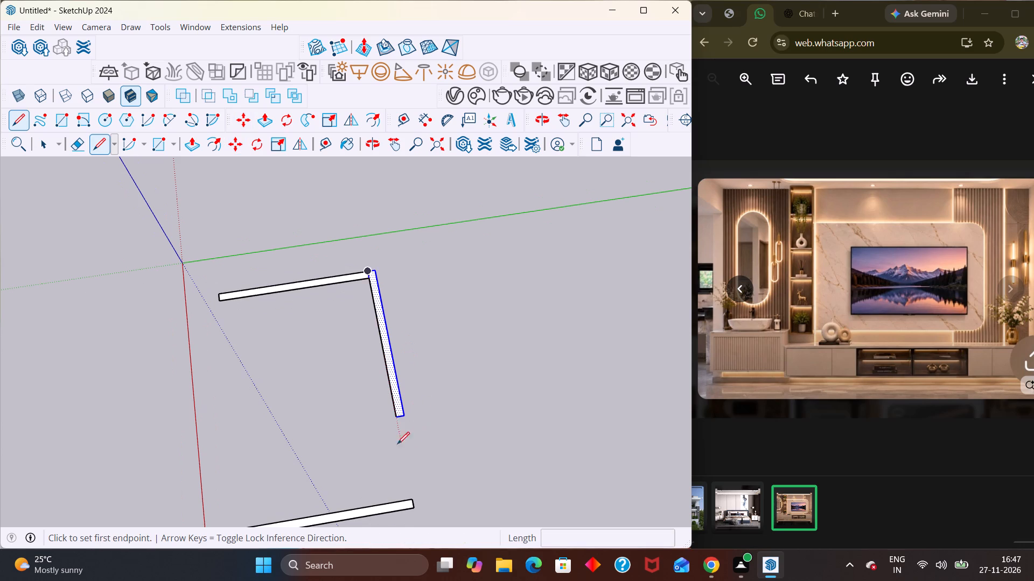
{"action": "scroll", "coordinate": [371, 445], "scroll_direction": "up", "scroll_amount": 2}
{"action": "left_click", "coordinate": [400, 414]}
{"action": "left_click", "coordinate": [423, 512]}
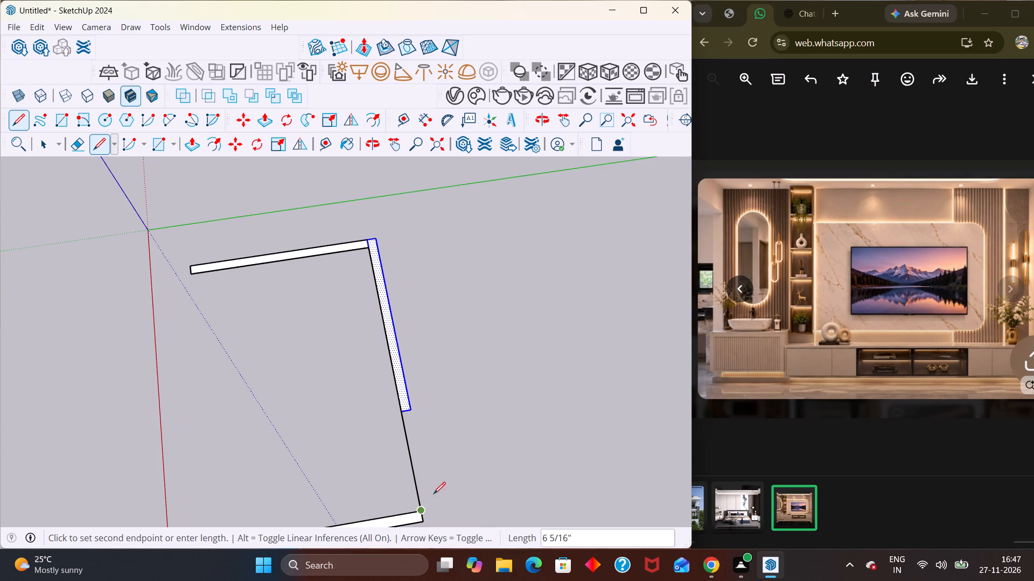
{"action": "key", "text": "space"}
Draw a line along the red axis extending the connecting strip's outer edge slightly past the second wall's end.
{"action": "key", "text": "l"}
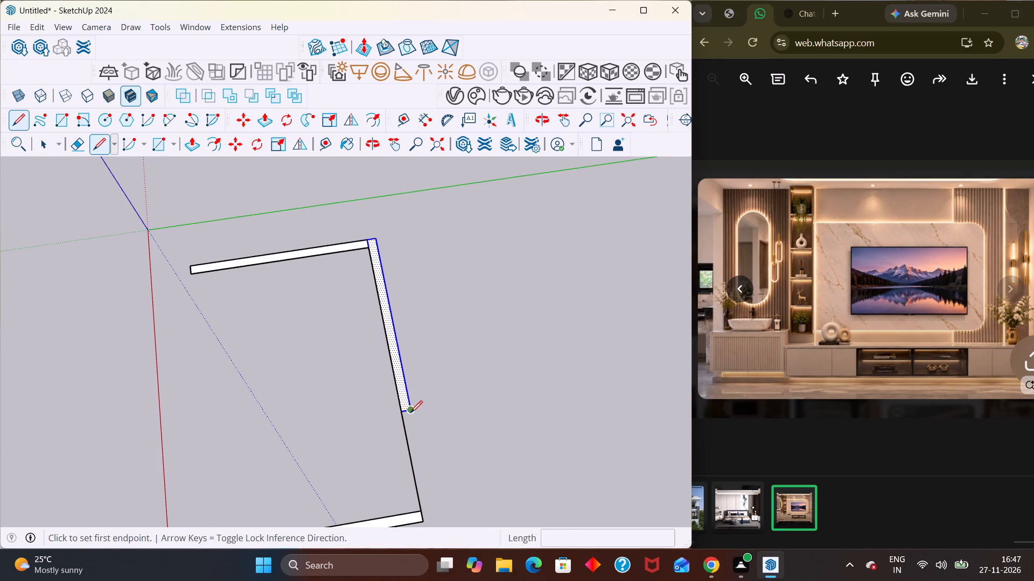
{"action": "left_click", "coordinate": [410, 413]}
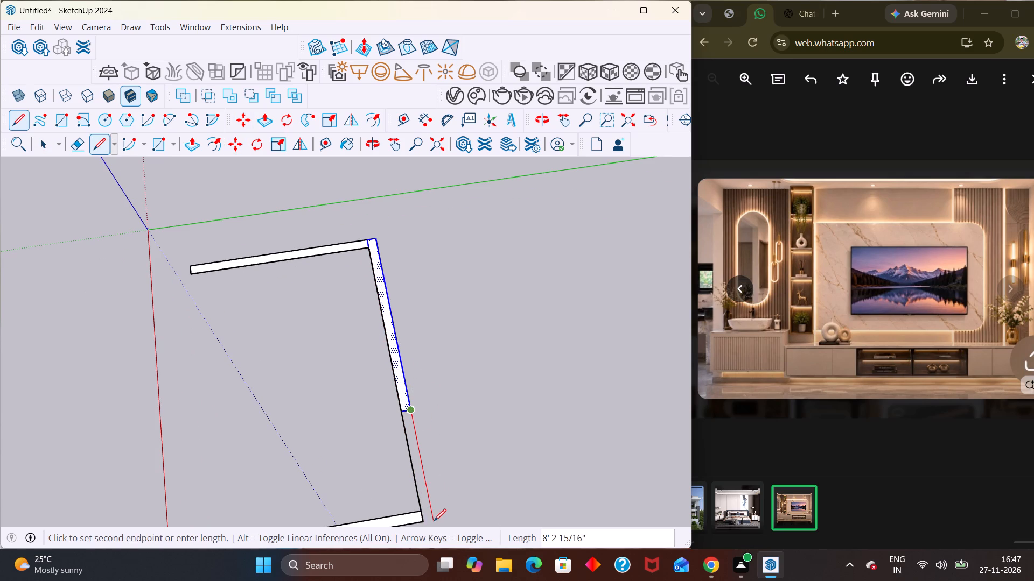
{"action": "scroll", "coordinate": [449, 502], "scroll_direction": "down", "scroll_amount": 5}
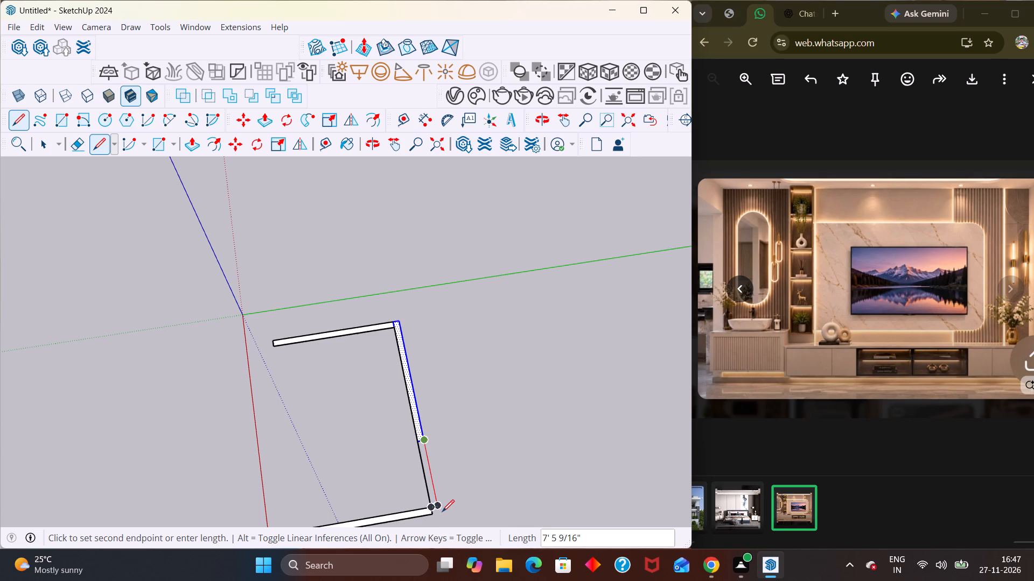
{"action": "scroll", "coordinate": [436, 511], "scroll_direction": "up", "scroll_amount": 6}
{"action": "middle_click_drag", "start_coordinate": [476, 466], "coordinate": [462, 345]}
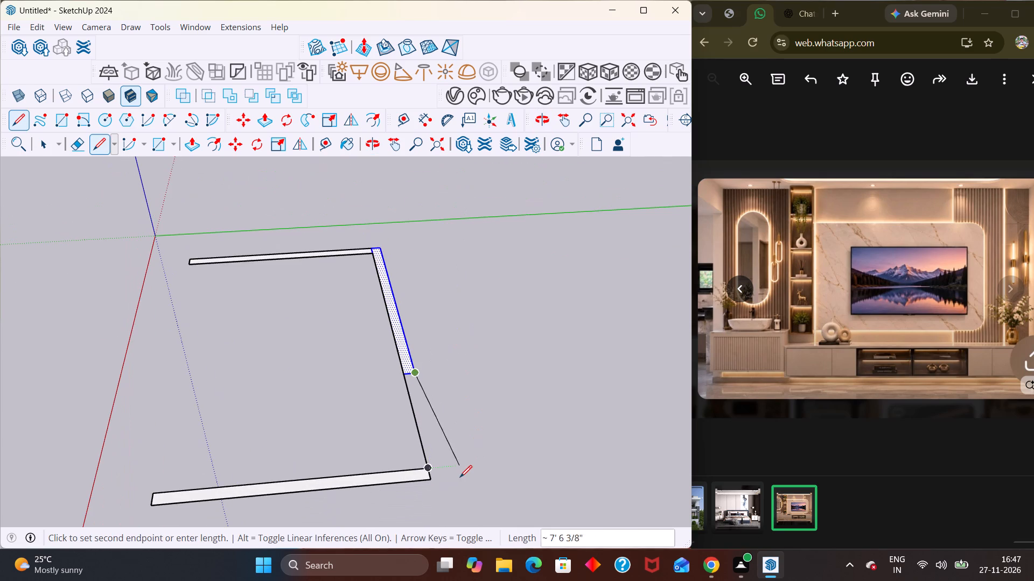
{"action": "left_click", "coordinate": [459, 478]}
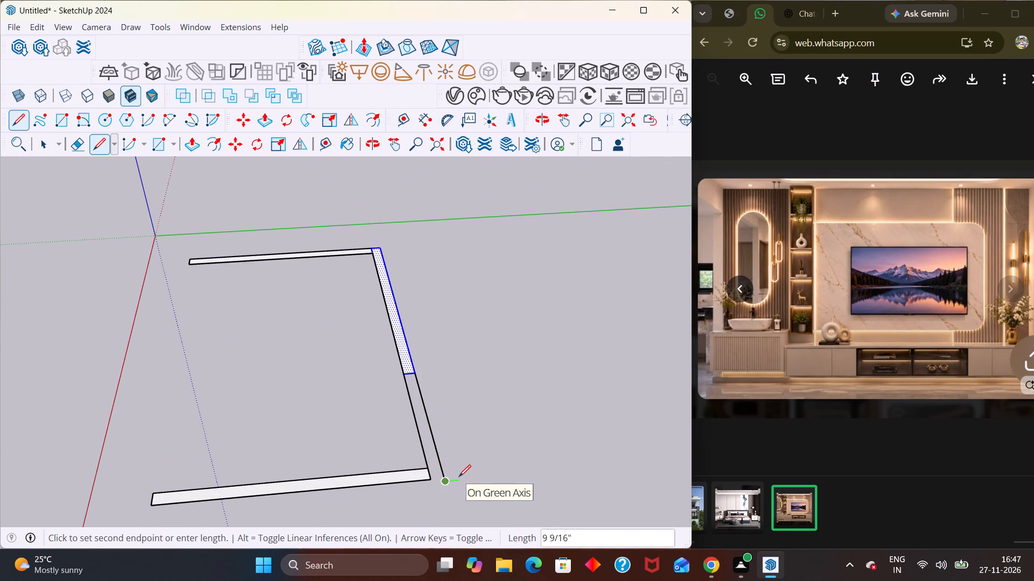
Close the corner with a 9" line along the green axis from the second wall's outer end corner to the extended outer edge.
{"action": "key", "text": "l"}
{"action": "left_click", "coordinate": [433, 483]}
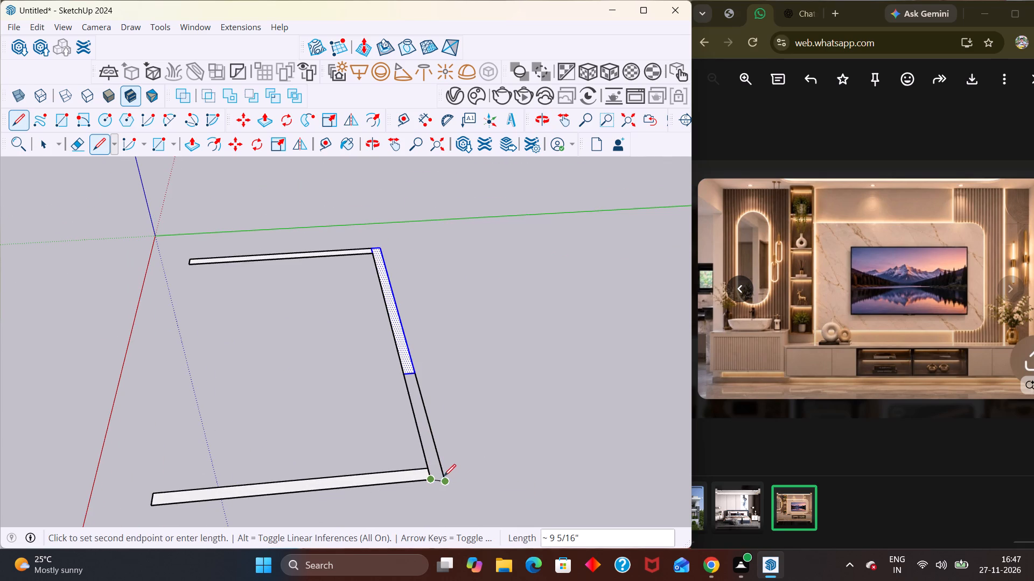
{"action": "scroll", "coordinate": [437, 478], "scroll_direction": "up", "scroll_amount": 6}
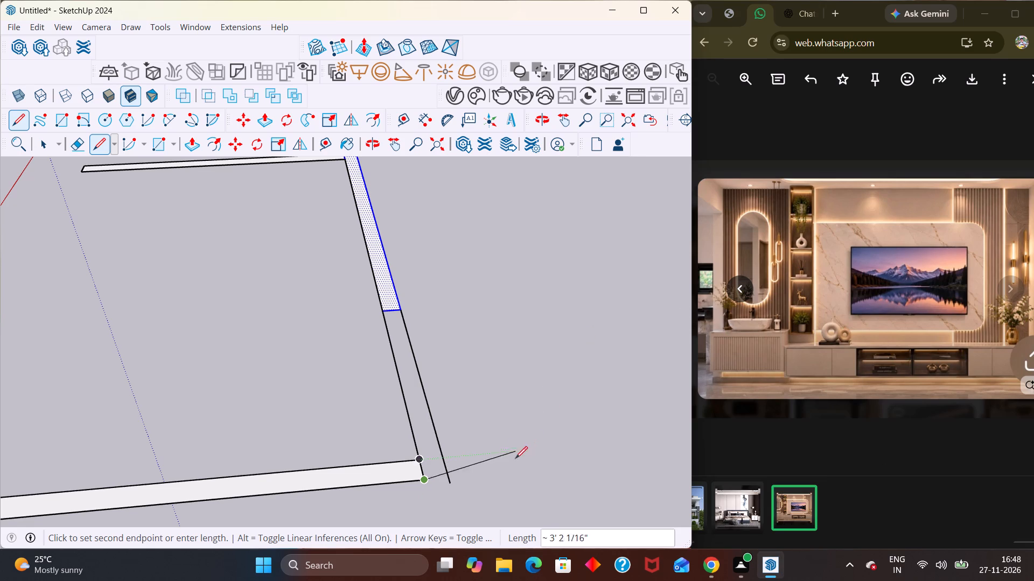
{"action": "scroll", "coordinate": [448, 474], "scroll_direction": "up", "scroll_amount": 7}
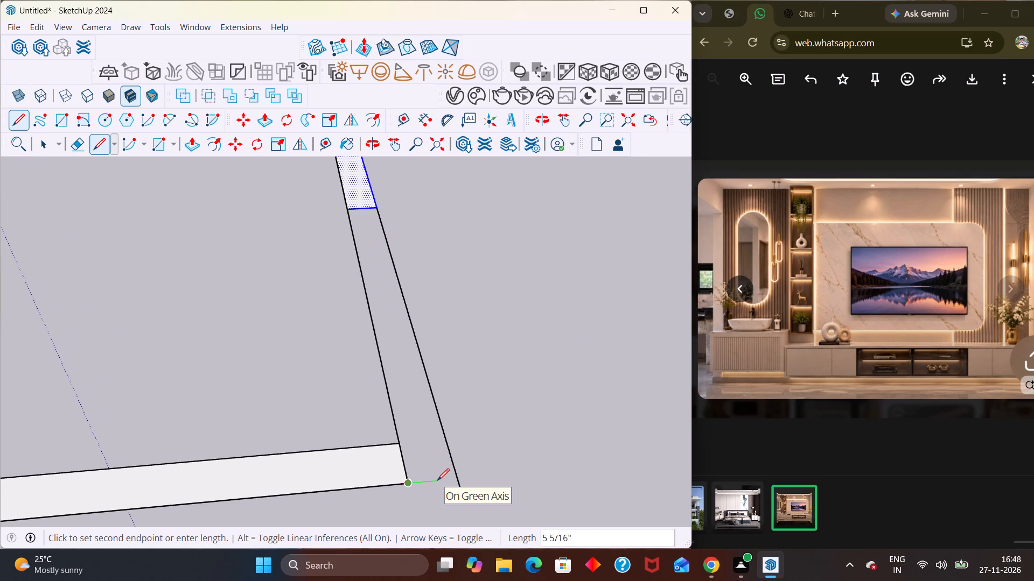
{"action": "scroll", "coordinate": [850, 398], "scroll_direction": "up", "scroll_amount": 1}
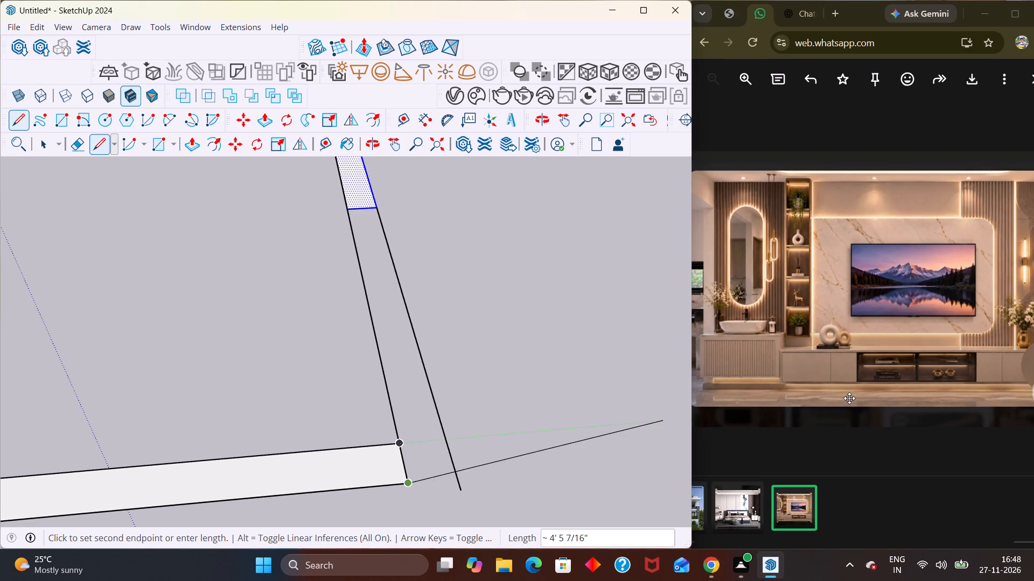
{"action": "left_click", "coordinate": [458, 480]}
{"action": "key", "text": "space"}
Erase the short edge stub overshooting the outer corner at the second wall.
{"action": "scroll", "coordinate": [448, 514], "scroll_direction": "up", "scroll_amount": 3}
{"action": "key", "text": "e"}
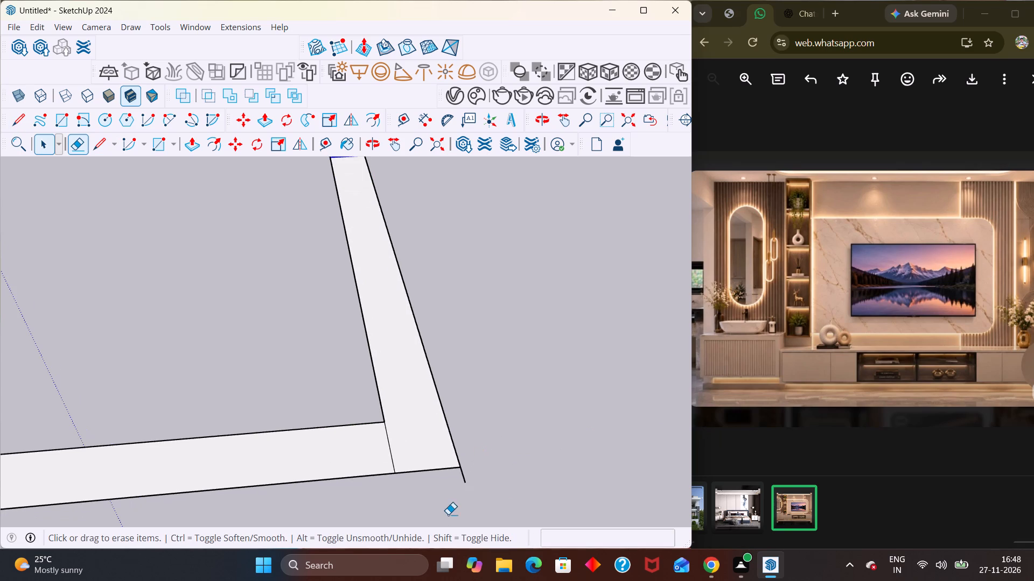
{"action": "left_click_drag", "start_coordinate": [458, 481], "coordinate": [502, 477]}
Erase the seam lines across the connecting wall and at both corners, merging the strips into one U-shaped face.
{"action": "scroll", "coordinate": [490, 471], "scroll_direction": "down", "scroll_amount": 5}
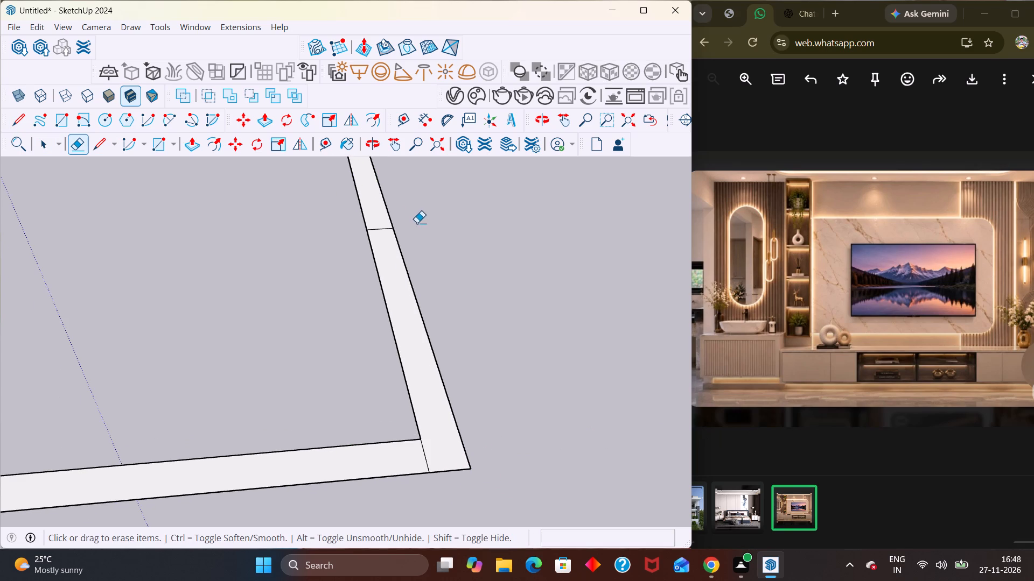
{"action": "left_click_drag", "start_coordinate": [378, 222], "coordinate": [382, 243]}
{"action": "scroll", "coordinate": [399, 281], "scroll_direction": "down", "scroll_amount": 1}
{"action": "scroll", "coordinate": [400, 286], "scroll_direction": "up", "scroll_amount": 1}
{"action": "scroll", "coordinate": [403, 295], "scroll_direction": "down", "scroll_amount": 4}
{"action": "scroll", "coordinate": [422, 364], "scroll_direction": "up", "scroll_amount": 1}
{"action": "scroll", "coordinate": [422, 364], "scroll_direction": "down", "scroll_amount": 5}
{"action": "scroll", "coordinate": [415, 397], "scroll_direction": "up", "scroll_amount": 3}
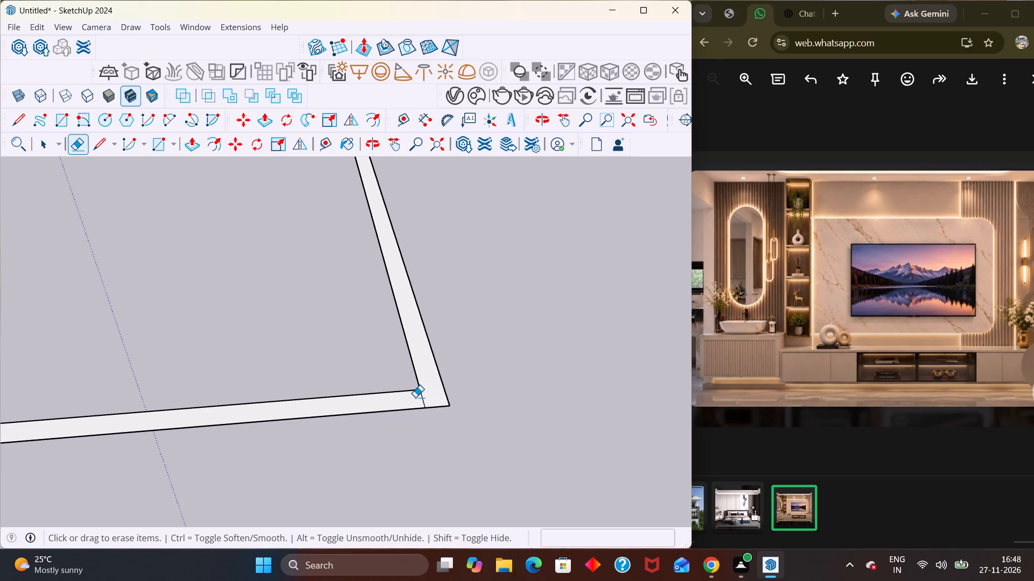
{"action": "left_click_drag", "start_coordinate": [415, 397], "coordinate": [441, 397]}
{"action": "scroll", "coordinate": [423, 402], "scroll_direction": "down", "scroll_amount": 12}
{"action": "scroll", "coordinate": [359, 215], "scroll_direction": "up", "scroll_amount": 11}
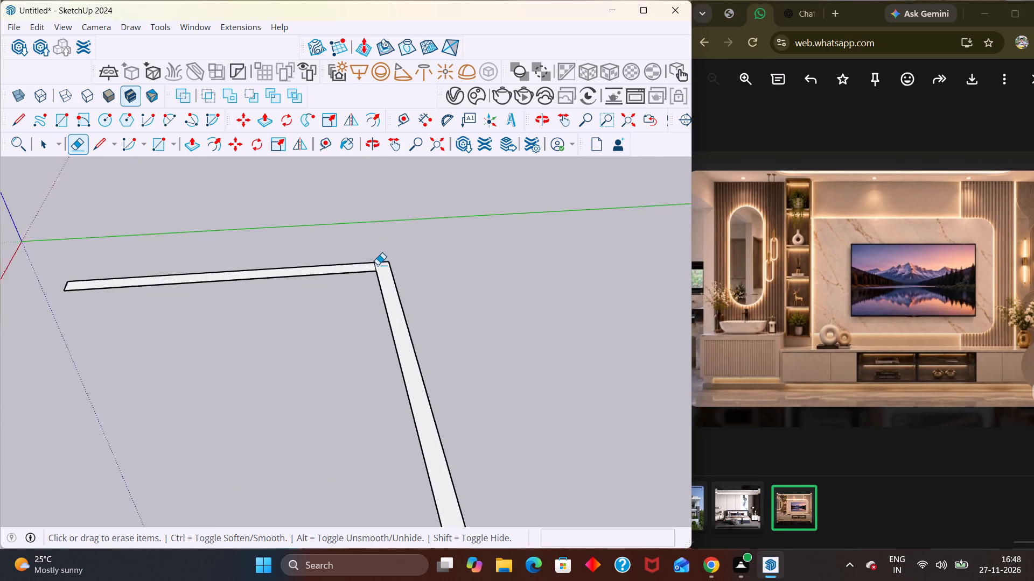
{"action": "scroll", "coordinate": [378, 265], "scroll_direction": "up", "scroll_amount": 2}
{"action": "left_click_drag", "start_coordinate": [370, 270], "coordinate": [388, 270]}
{"action": "scroll", "coordinate": [389, 270], "scroll_direction": "down", "scroll_amount": 6}
{"action": "key", "text": "space"}
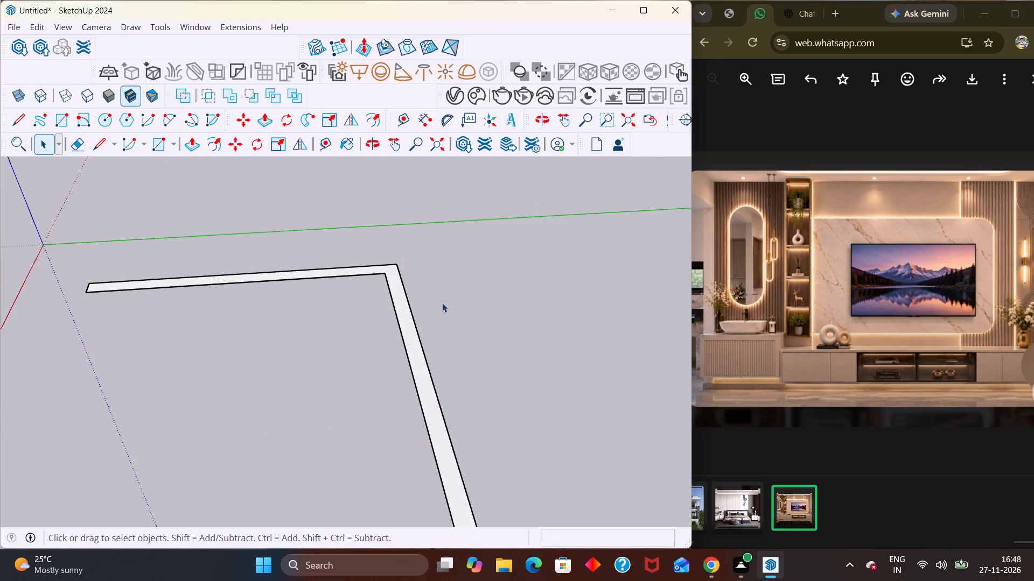
{"action": "left_click", "coordinate": [442, 303]}
Select the whole U-shaped wall base with its edges and make it a group.
{"action": "scroll", "coordinate": [429, 338], "scroll_direction": "down", "scroll_amount": 8}
{"action": "left_click", "coordinate": [320, 407]}
{"action": "scroll", "coordinate": [400, 380], "scroll_direction": "down", "scroll_amount": 8}
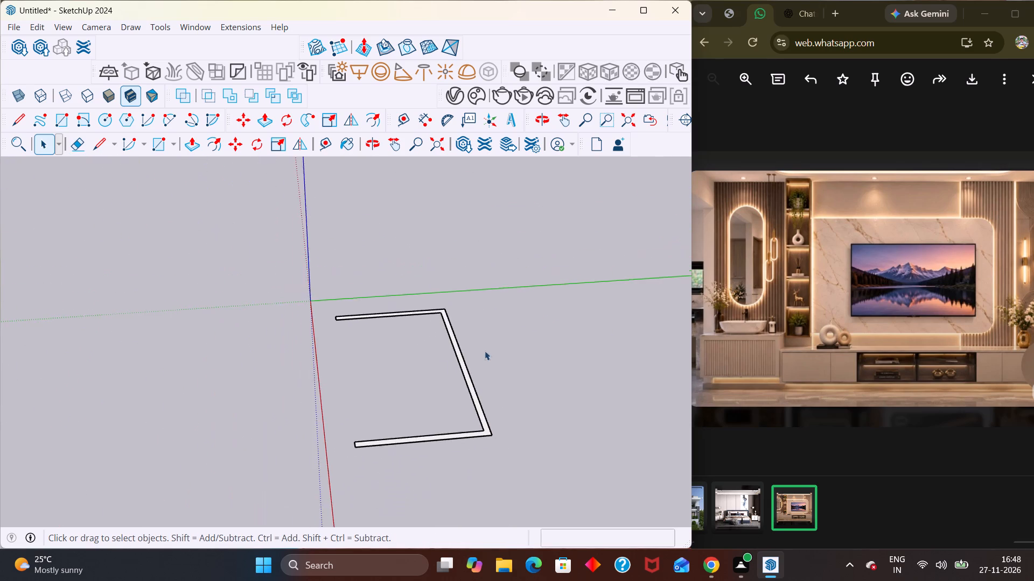
{"action": "middle_click_drag", "start_coordinate": [402, 384], "coordinate": [685, 277]}
{"action": "scroll", "coordinate": [335, 341], "scroll_direction": "down", "scroll_amount": 2}
{"action": "middle_click_drag", "start_coordinate": [352, 384], "coordinate": [380, 443]}
{"action": "middle_click_drag", "start_coordinate": [392, 362], "coordinate": [438, 461]}
{"action": "scroll", "coordinate": [458, 360], "scroll_direction": "up", "scroll_amount": 2}
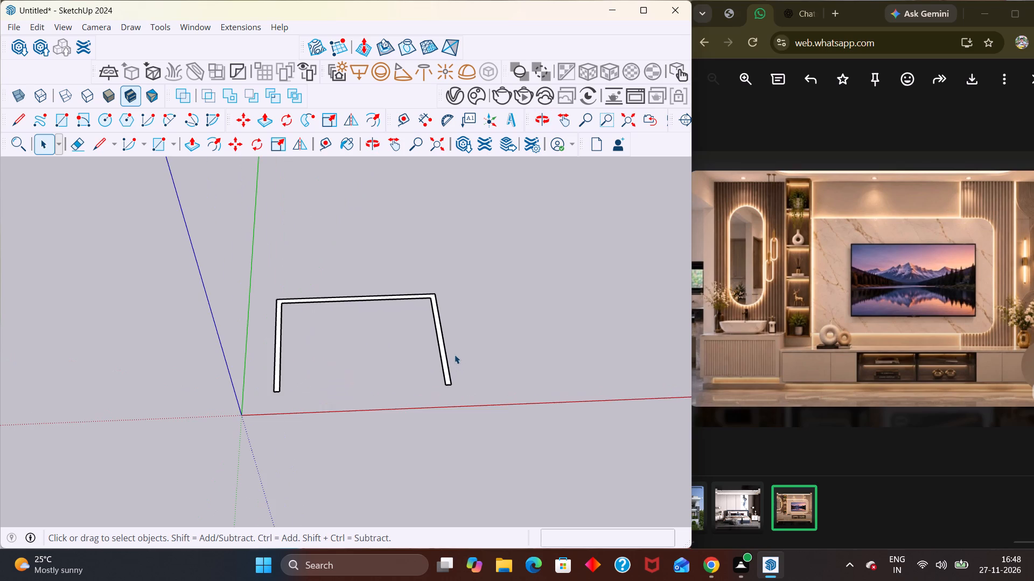
{"action": "triple_click", "coordinate": [443, 359]}
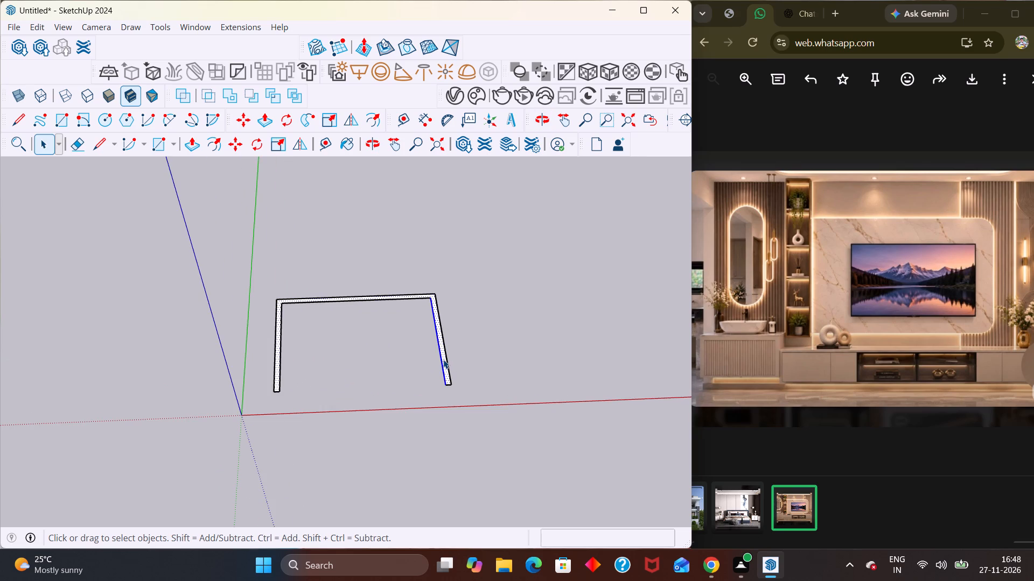
{"action": "left_click", "coordinate": [443, 359]}
{"action": "right_click", "coordinate": [443, 359]}
{"action": "left_click", "coordinate": [478, 200]}
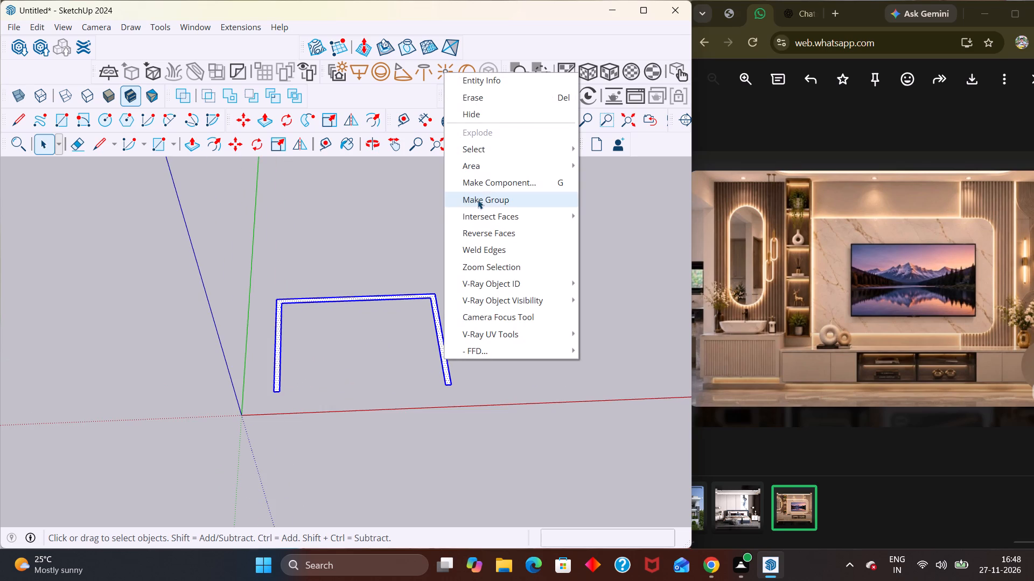
Open the wall group and Push/Pull the U-shaped face up 10', leaving the group when finished.
{"action": "double_click", "coordinate": [444, 357]}
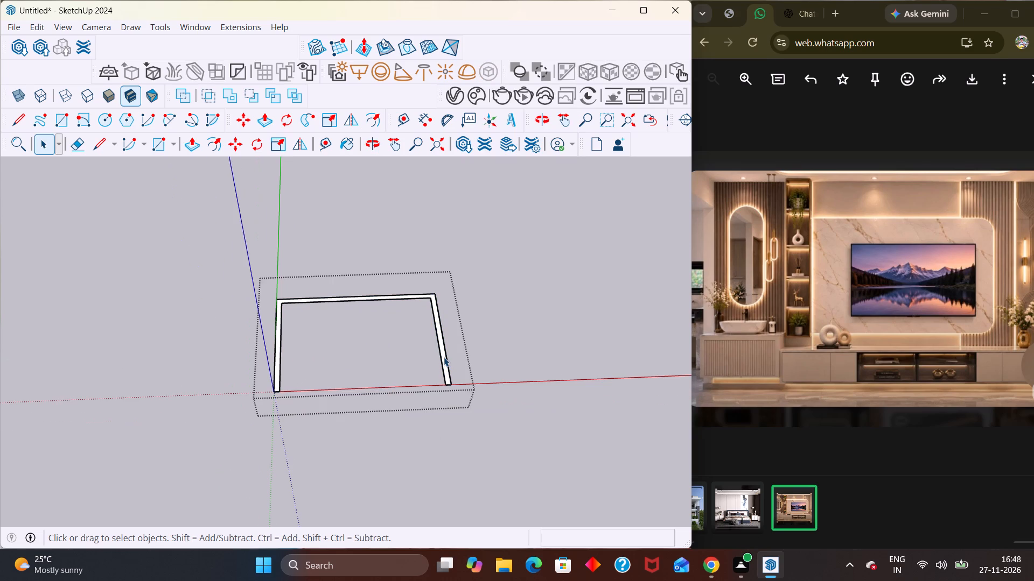
{"action": "key", "text": "p"}
{"action": "left_click", "coordinate": [442, 359]}
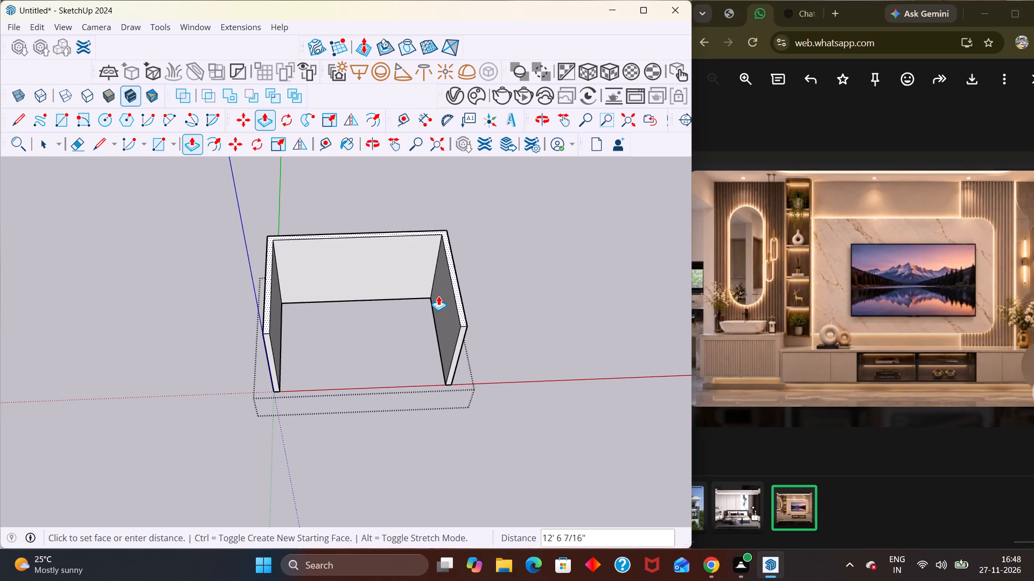
{"action": "type", "text": "10'"}
{"action": "key", "text": "Return"}
{"action": "key", "text": "space"}
{"action": "left_click", "coordinate": [536, 289]}
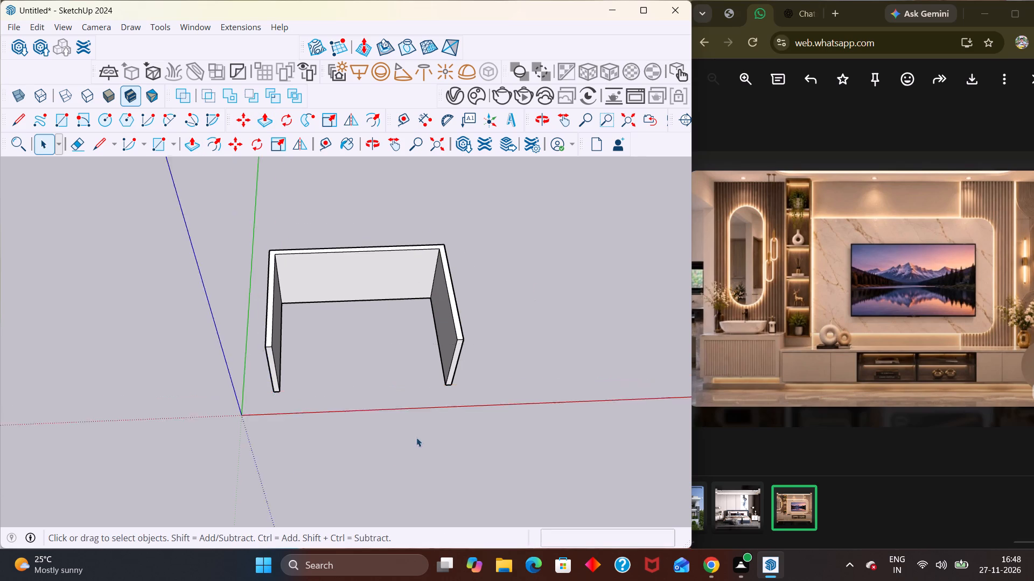
Examine the extruded three-sided room from the front and from above.
{"action": "middle_click_drag", "start_coordinate": [394, 453], "coordinate": [375, 345]}
{"action": "scroll", "coordinate": [385, 369], "scroll_direction": "up", "scroll_amount": 3}
{"action": "middle_click_drag", "start_coordinate": [361, 414], "coordinate": [370, 313]}
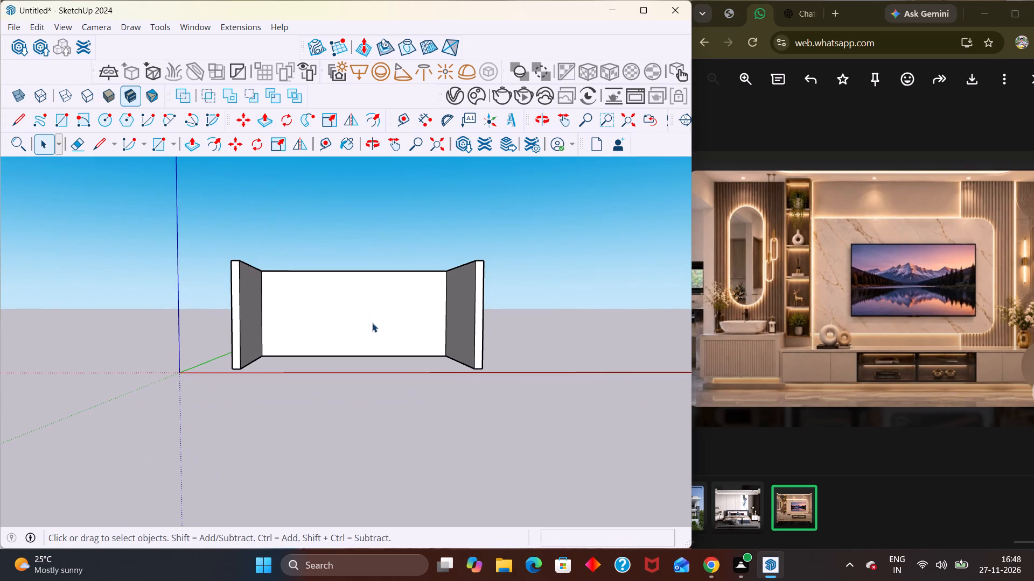
{"action": "scroll", "coordinate": [404, 335], "scroll_direction": "down", "scroll_amount": 2}
{"action": "scroll", "coordinate": [404, 339], "scroll_direction": "up", "scroll_amount": 4}
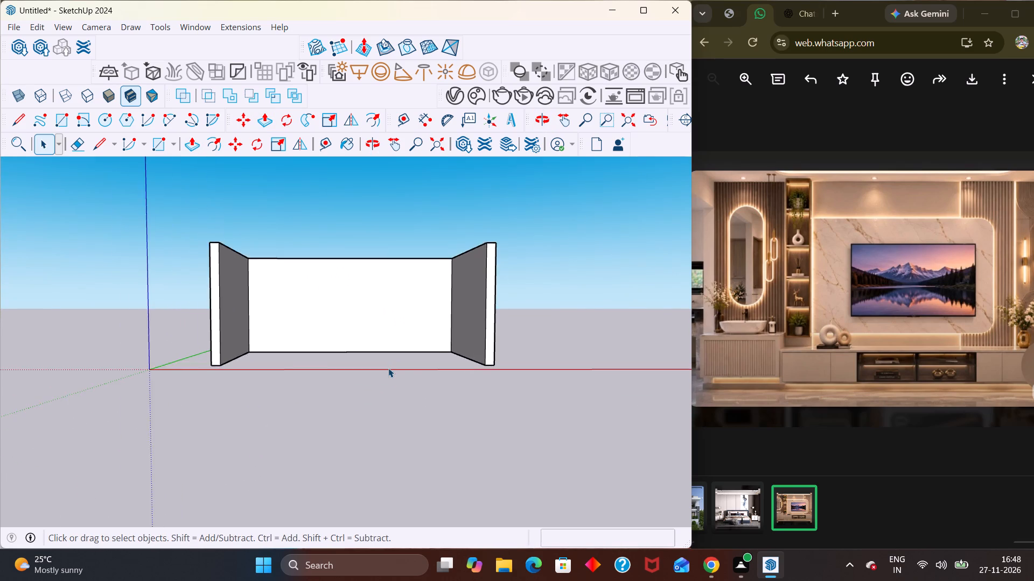
{"action": "scroll", "coordinate": [388, 368], "scroll_direction": "up", "scroll_amount": 2}
{"action": "middle_click_drag", "start_coordinate": [396, 367], "coordinate": [397, 522]}
{"action": "scroll", "coordinate": [397, 521], "scroll_direction": "up", "scroll_amount": 1}
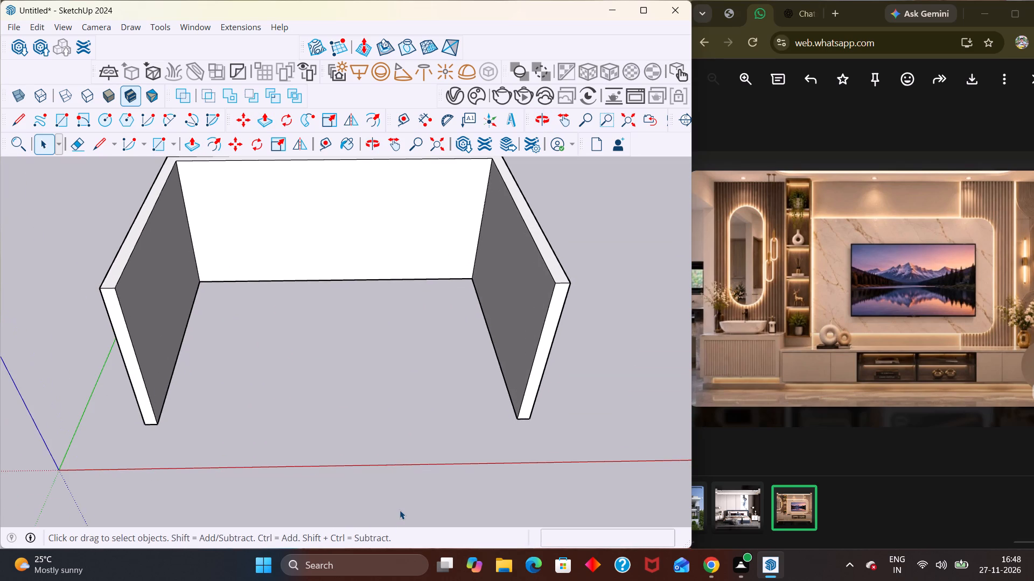
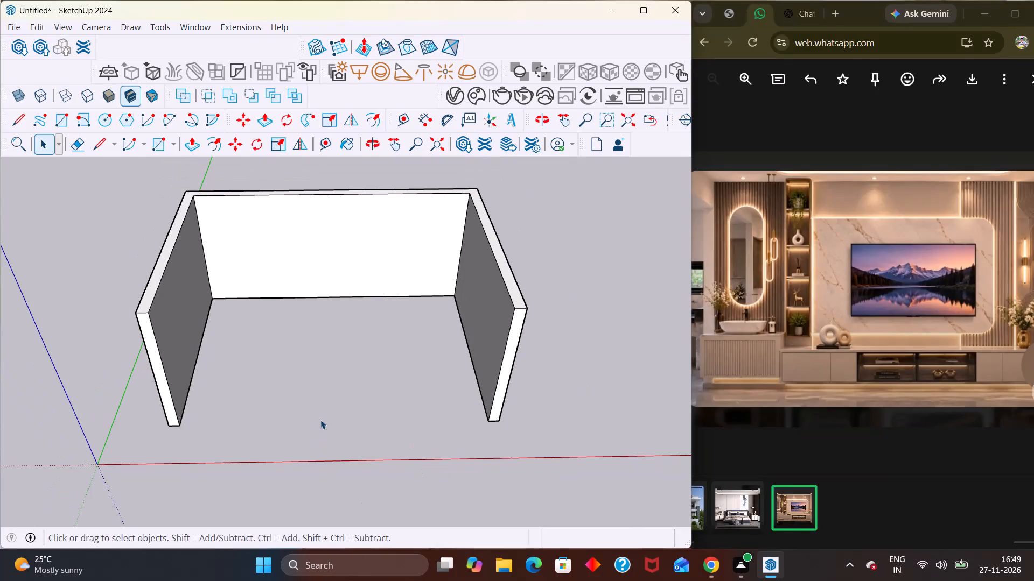
Examine the three-sided wall shell from above and from the front, comparing it with the reference image.
{"action": "middle_click_drag", "start_coordinate": [352, 421], "coordinate": [358, 352]}
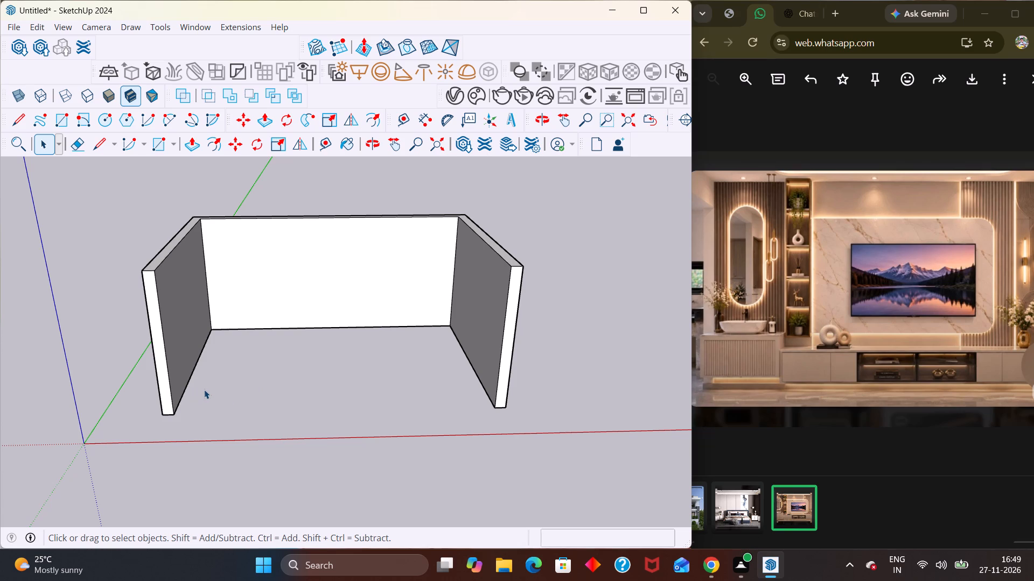
{"action": "middle_click_drag", "start_coordinate": [443, 406], "coordinate": [442, 431]}
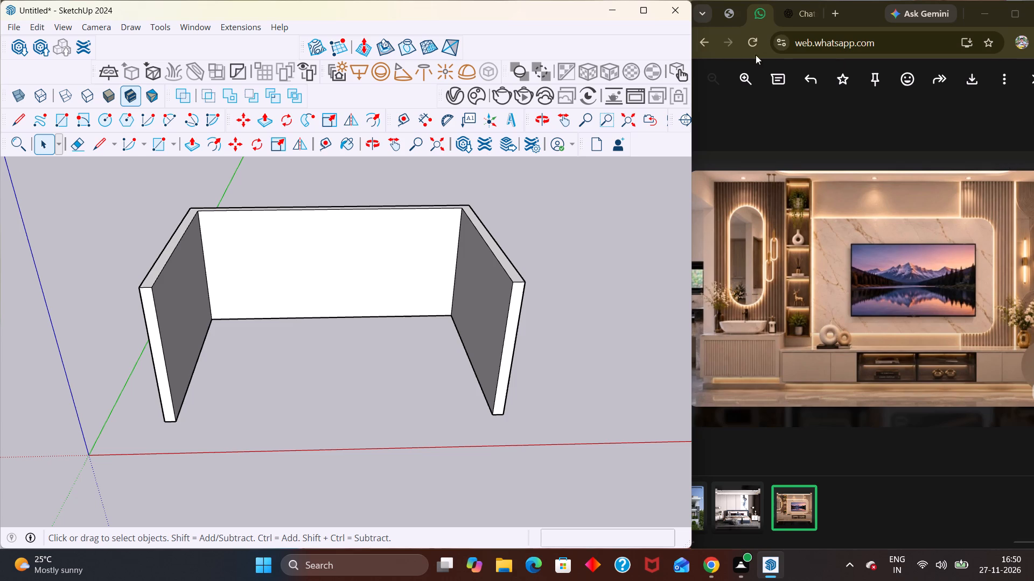
{"action": "scroll", "coordinate": [389, 247], "scroll_direction": "down", "scroll_amount": 4}
{"action": "middle_click_drag", "start_coordinate": [381, 356], "coordinate": [362, 295]}
{"action": "scroll", "coordinate": [362, 295], "scroll_direction": "up", "scroll_amount": 4}
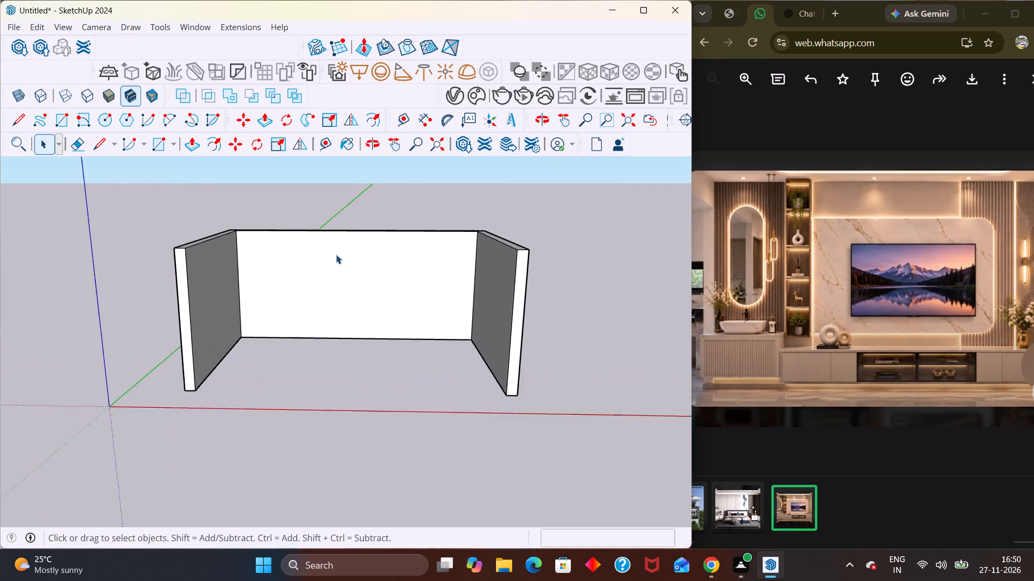
{"action": "scroll", "coordinate": [336, 254], "scroll_direction": "up", "scroll_amount": 1}
{"action": "scroll", "coordinate": [5, 479], "scroll_direction": "up", "scroll_amount": 1}
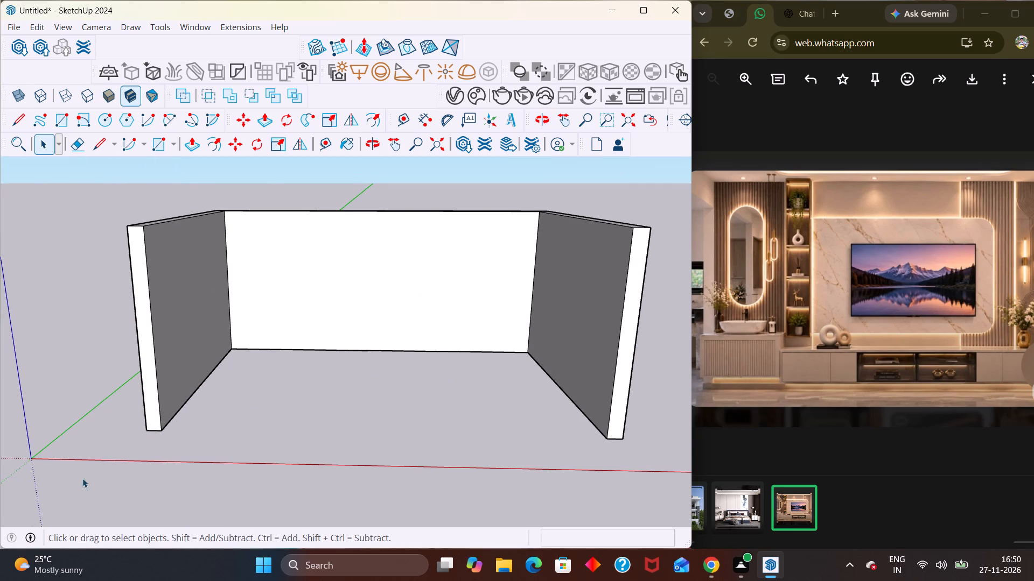
{"action": "middle_click_drag", "start_coordinate": [380, 407], "coordinate": [378, 467]}
{"action": "scroll", "coordinate": [346, 419], "scroll_direction": "down", "scroll_amount": 4}
{"action": "middle_click_drag", "start_coordinate": [343, 424], "coordinate": [340, 462]}
{"action": "scroll", "coordinate": [340, 462], "scroll_direction": "up", "scroll_amount": 1}
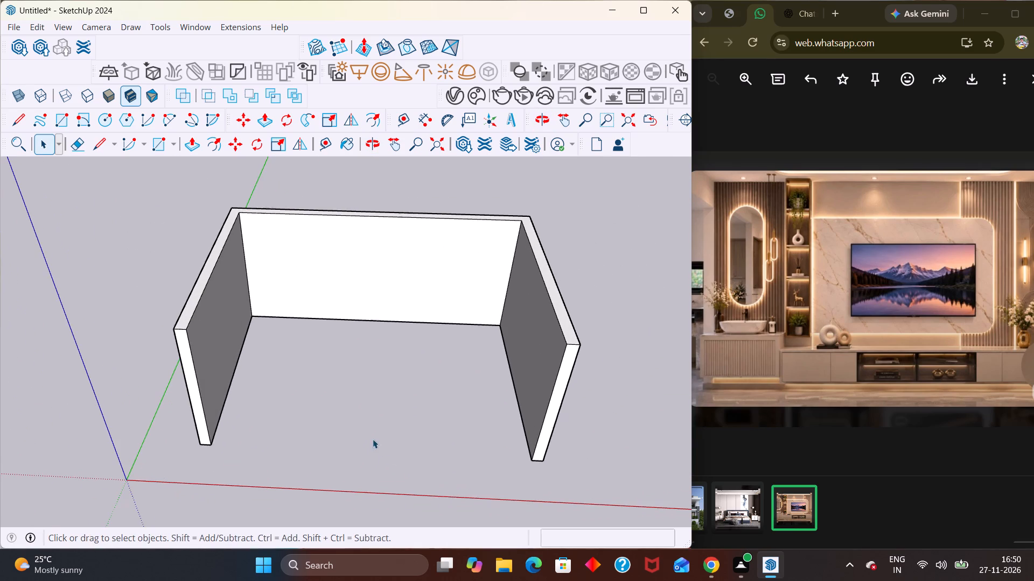
{"action": "middle_click_drag", "start_coordinate": [373, 439], "coordinate": [351, 295]}
{"action": "middle_click", "coordinate": [350, 293]}
{"action": "scroll", "coordinate": [349, 292], "scroll_direction": "up", "scroll_amount": 1}
{"action": "middle_click_drag", "start_coordinate": [341, 302], "coordinate": [375, 303]}
{"action": "scroll", "coordinate": [291, 282], "scroll_direction": "up", "scroll_amount": 2}
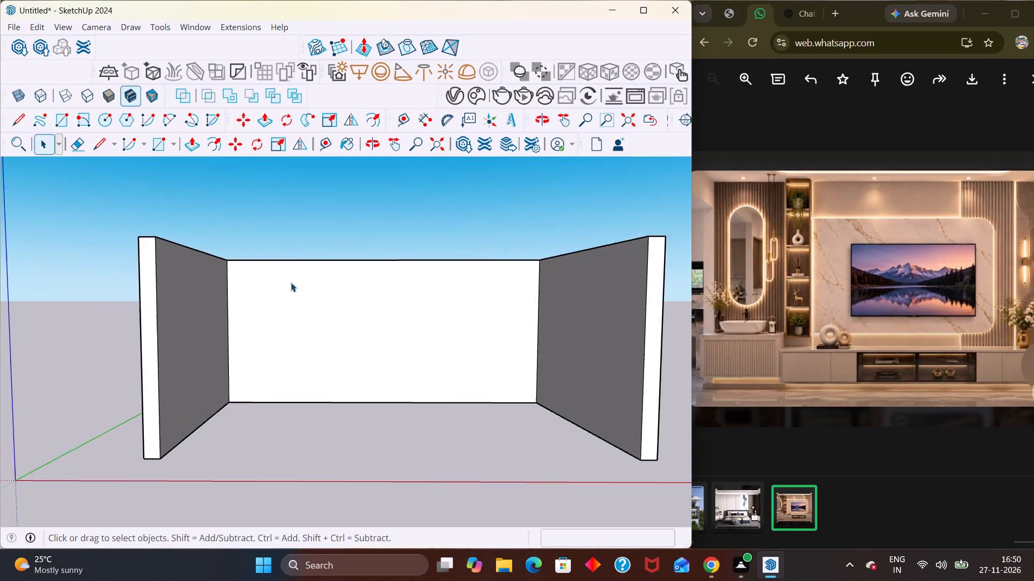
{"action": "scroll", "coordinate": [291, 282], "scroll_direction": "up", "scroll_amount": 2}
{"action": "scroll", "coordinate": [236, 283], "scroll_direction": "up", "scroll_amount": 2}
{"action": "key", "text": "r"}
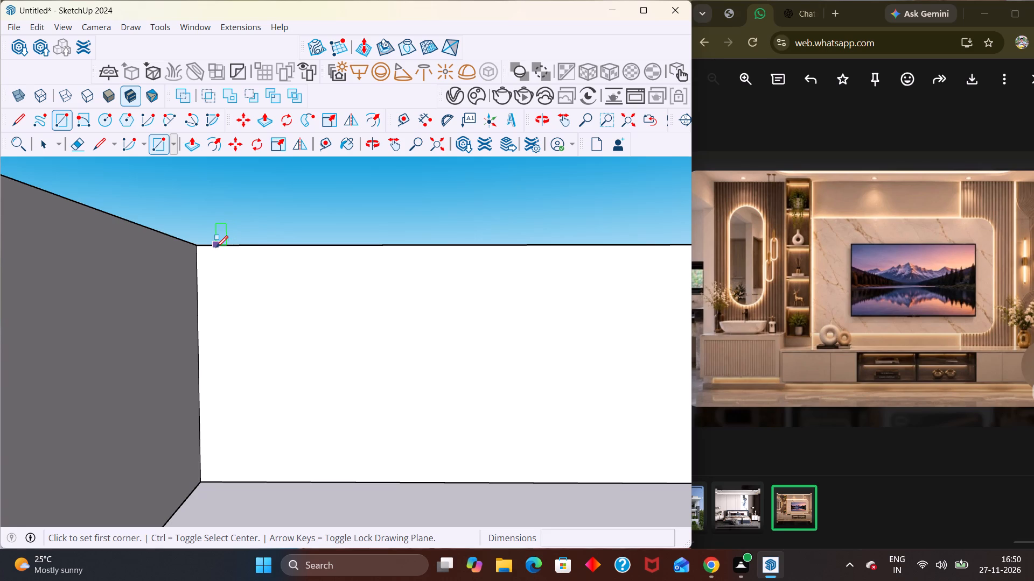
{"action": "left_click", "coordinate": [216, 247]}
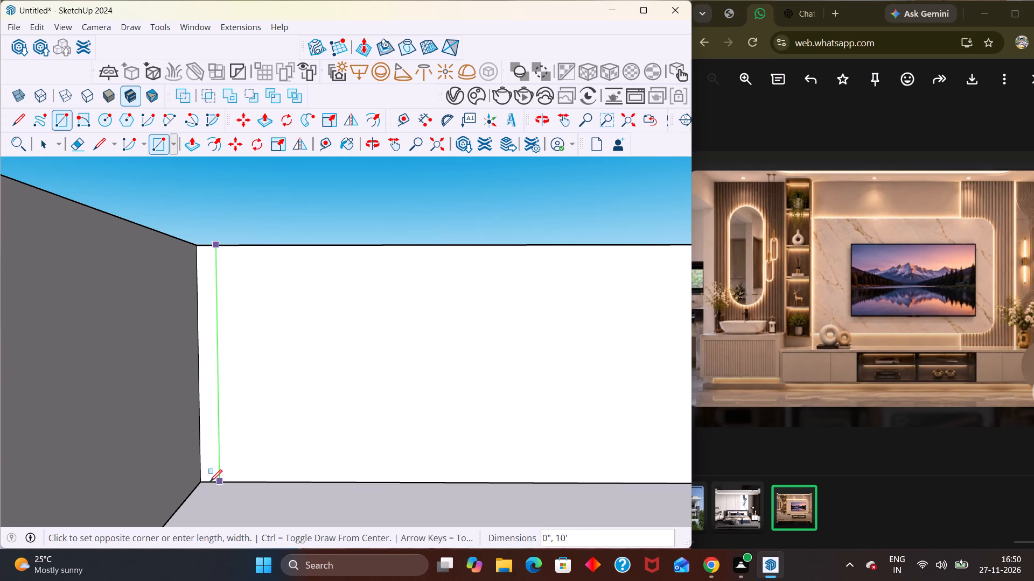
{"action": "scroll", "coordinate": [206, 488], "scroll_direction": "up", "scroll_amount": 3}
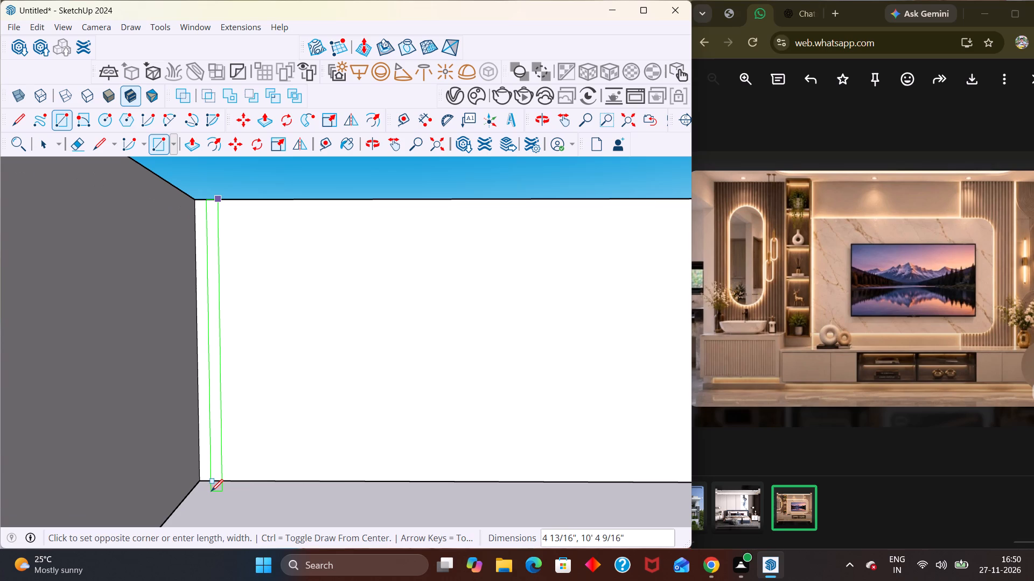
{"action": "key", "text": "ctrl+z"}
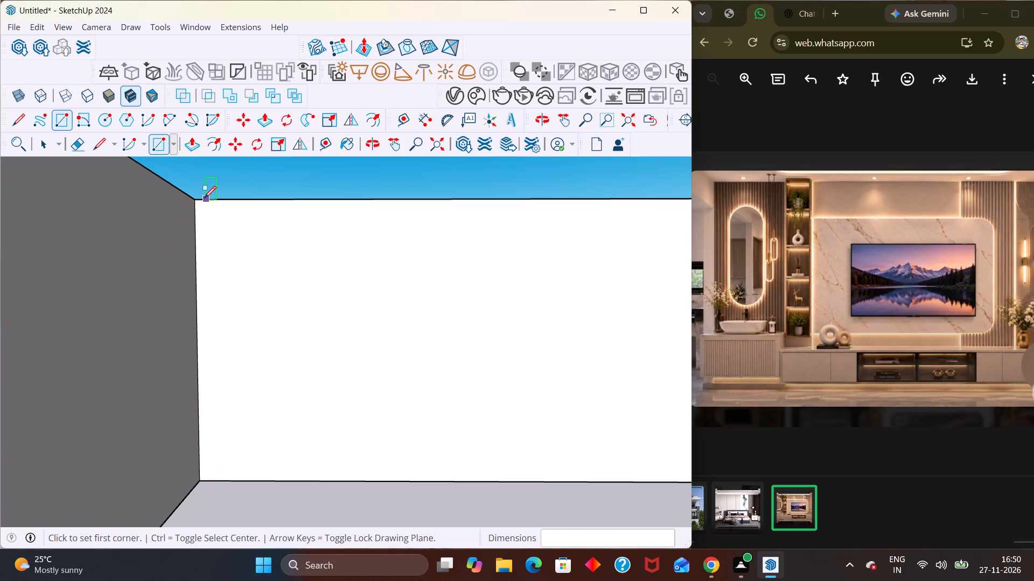
Draw a full-height vertical rectangle about 1 7/16" wide by 10' on the back wall, just beside its left inner corner.
{"action": "scroll", "coordinate": [201, 204], "scroll_direction": "up", "scroll_amount": 1}
{"action": "scroll", "coordinate": [201, 206], "scroll_direction": "down", "scroll_amount": 3}
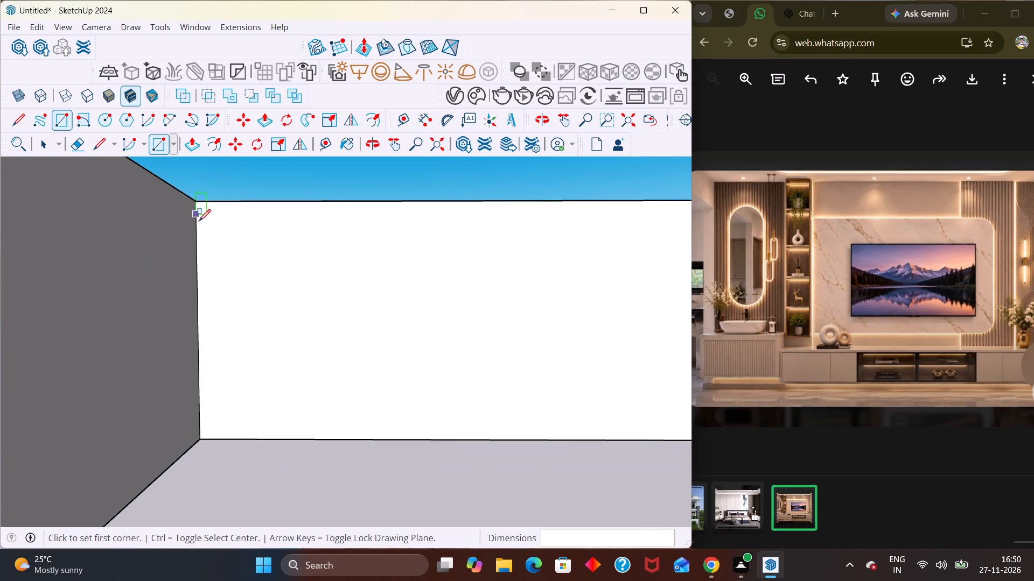
{"action": "middle_click_drag", "start_coordinate": [197, 225], "coordinate": [190, 273]}
{"action": "scroll", "coordinate": [195, 202], "scroll_direction": "up", "scroll_amount": 5}
{"action": "scroll", "coordinate": [195, 202], "scroll_direction": "down", "scroll_amount": 2}
{"action": "scroll", "coordinate": [195, 202], "scroll_direction": "up", "scroll_amount": 3}
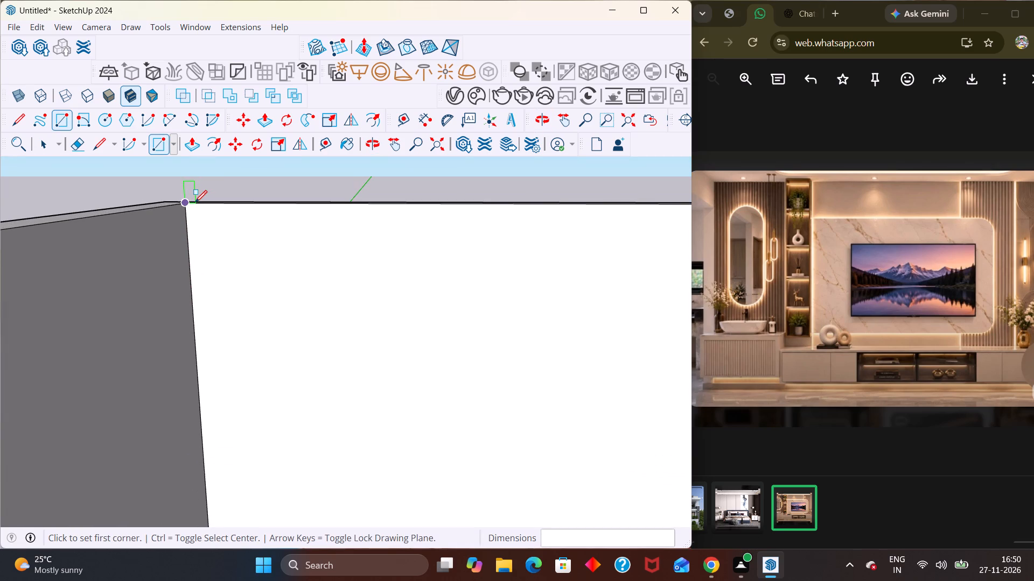
{"action": "middle_click_drag", "start_coordinate": [191, 205], "coordinate": [206, 345]}
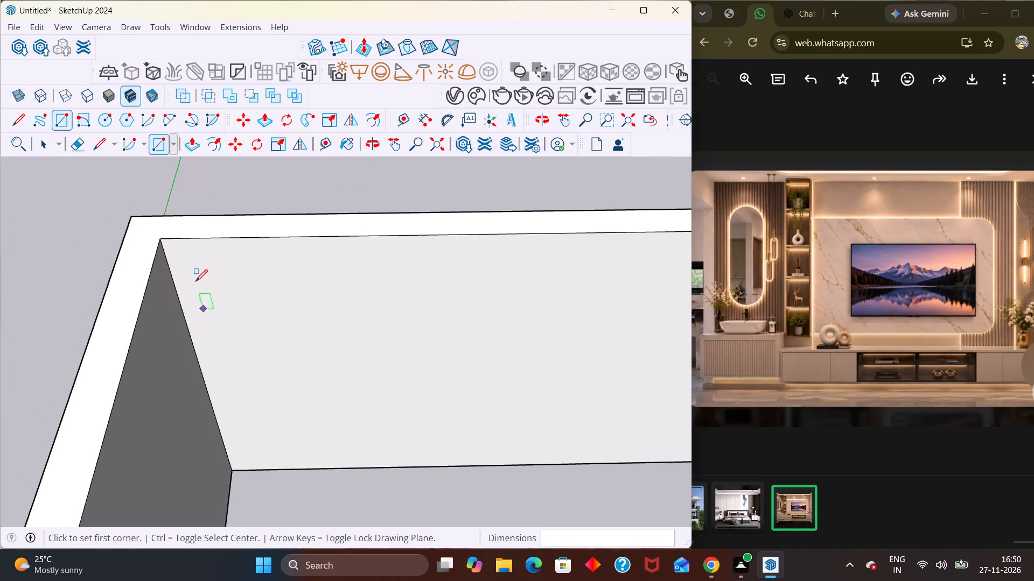
{"action": "scroll", "coordinate": [162, 240], "scroll_direction": "up", "scroll_amount": 2}
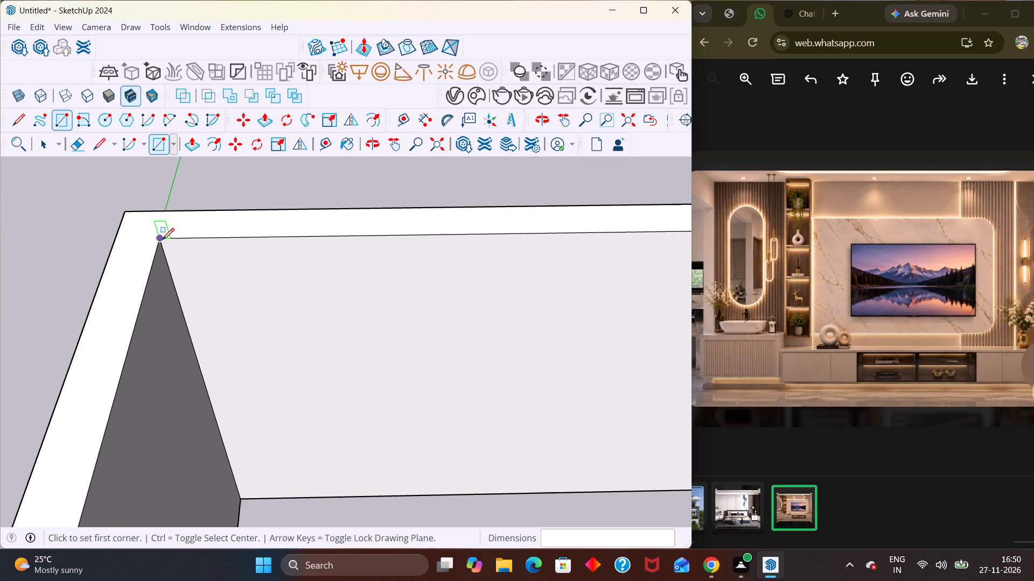
{"action": "scroll", "coordinate": [162, 240], "scroll_direction": "up", "scroll_amount": 5}
{"action": "middle_click_drag", "start_coordinate": [170, 254], "coordinate": [193, 313]}
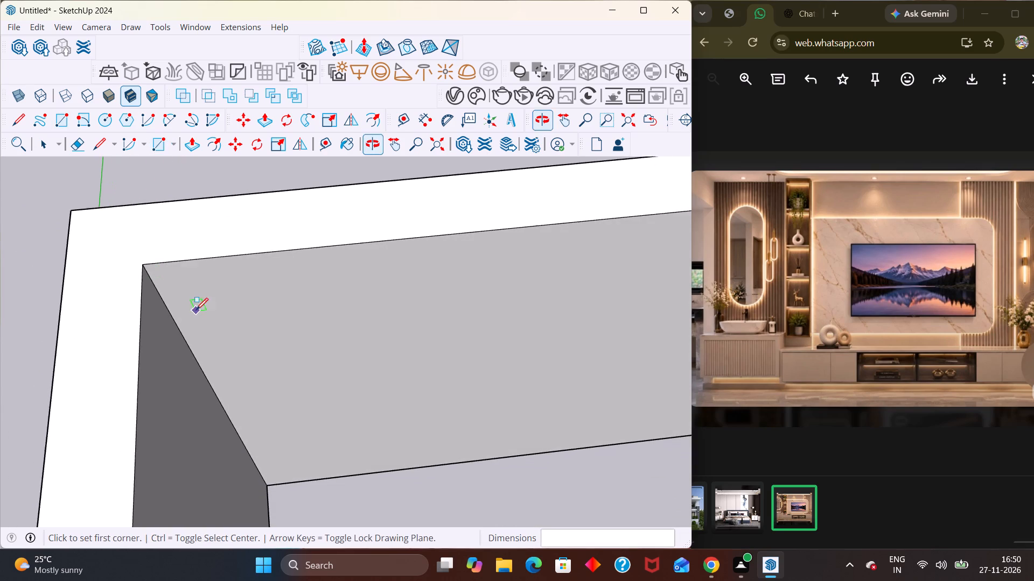
{"action": "left_click", "coordinate": [153, 265]}
{"action": "scroll", "coordinate": [153, 265], "scroll_direction": "down", "scroll_amount": 2}
{"action": "scroll", "coordinate": [153, 265], "scroll_direction": "up", "scroll_amount": 1}
{"action": "scroll", "coordinate": [153, 265], "scroll_direction": "down", "scroll_amount": 4}
{"action": "middle_click_drag", "start_coordinate": [257, 433], "coordinate": [213, 253]}
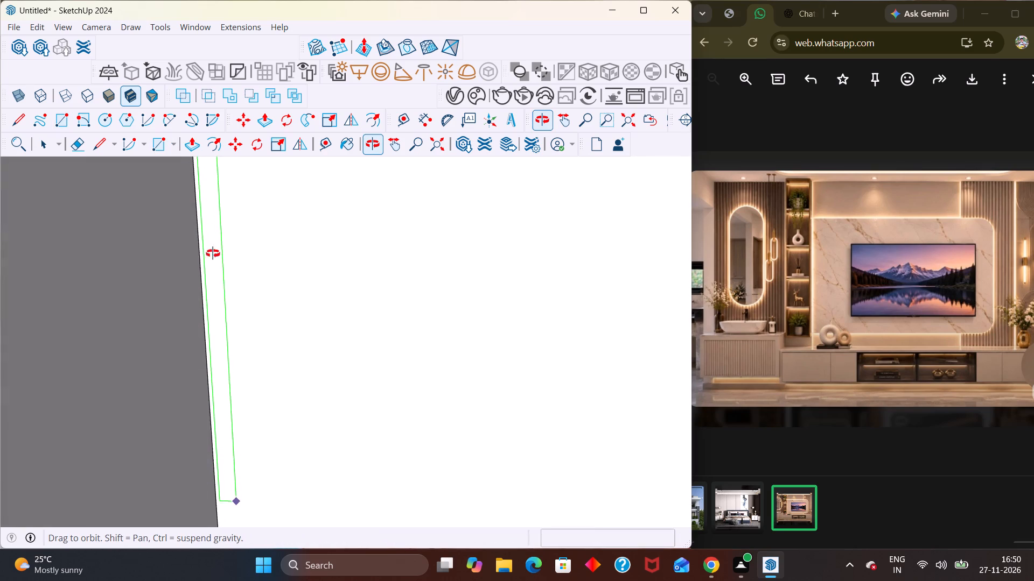
{"action": "middle_click_drag", "start_coordinate": [213, 253], "coordinate": [216, 301]}
{"action": "scroll", "coordinate": [248, 505], "scroll_direction": "up", "scroll_amount": 7}
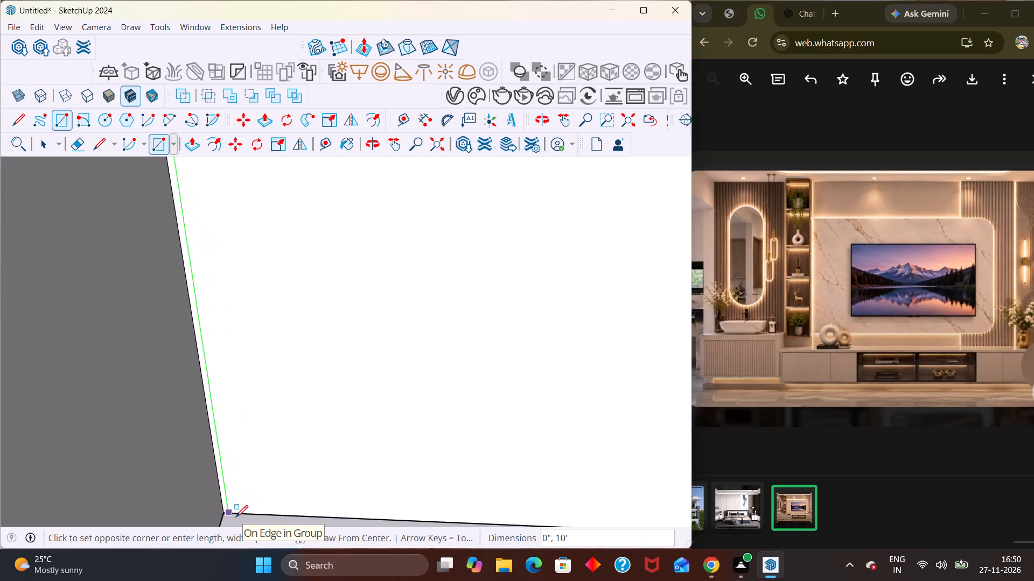
{"action": "scroll", "coordinate": [236, 517], "scroll_direction": "up", "scroll_amount": 10}
{"action": "scroll", "coordinate": [236, 517], "scroll_direction": "down", "scroll_amount": 1}
{"action": "scroll", "coordinate": [236, 517], "scroll_direction": "up", "scroll_amount": 4}
{"action": "scroll", "coordinate": [229, 520], "scroll_direction": "down", "scroll_amount": 4}
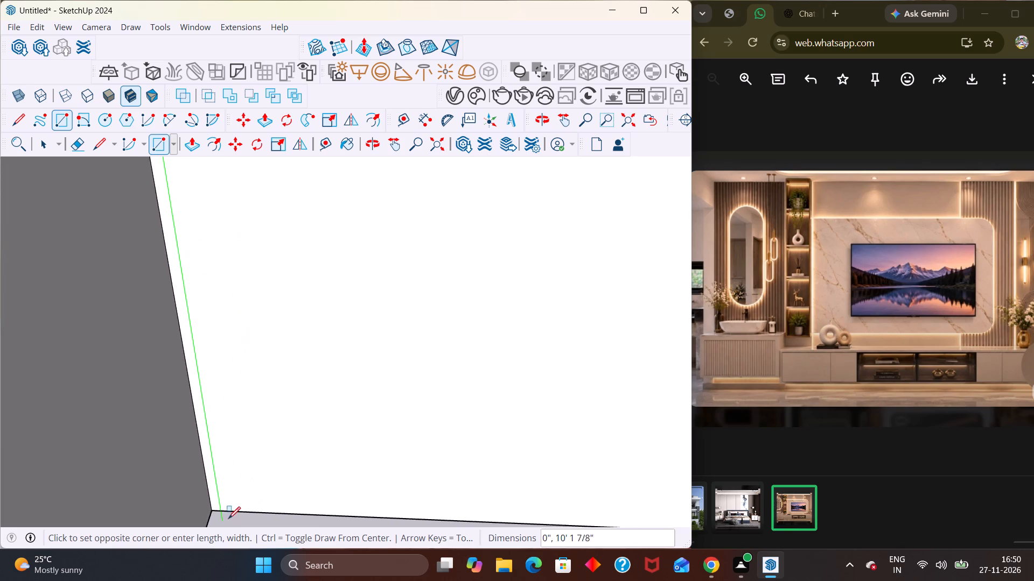
{"action": "scroll", "coordinate": [228, 519], "scroll_direction": "down", "scroll_amount": 15}
{"action": "scroll", "coordinate": [246, 501], "scroll_direction": "up", "scroll_amount": 1}
{"action": "scroll", "coordinate": [246, 501], "scroll_direction": "down", "scroll_amount": 6}
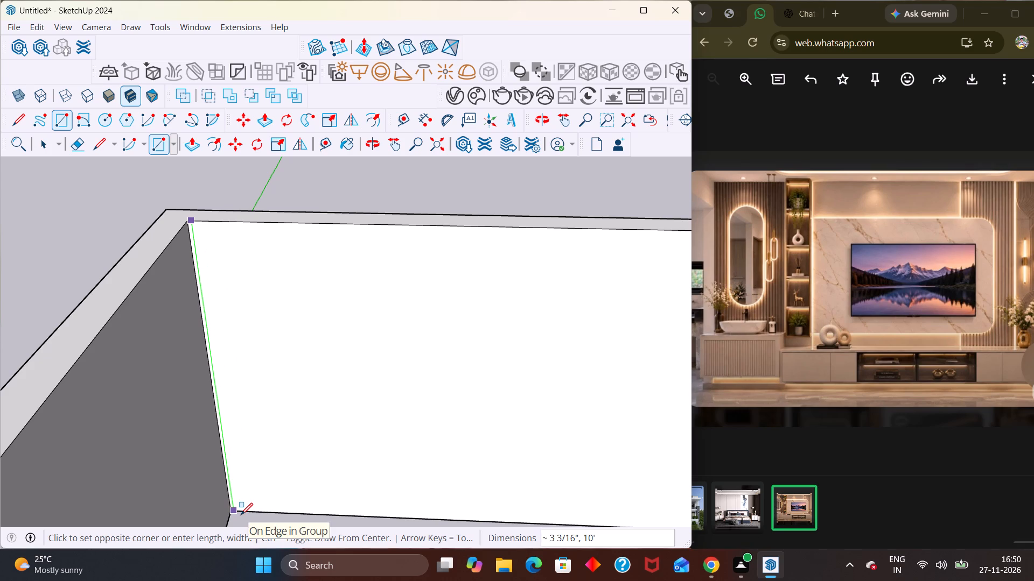
{"action": "scroll", "coordinate": [241, 515], "scroll_direction": "up", "scroll_amount": 2}
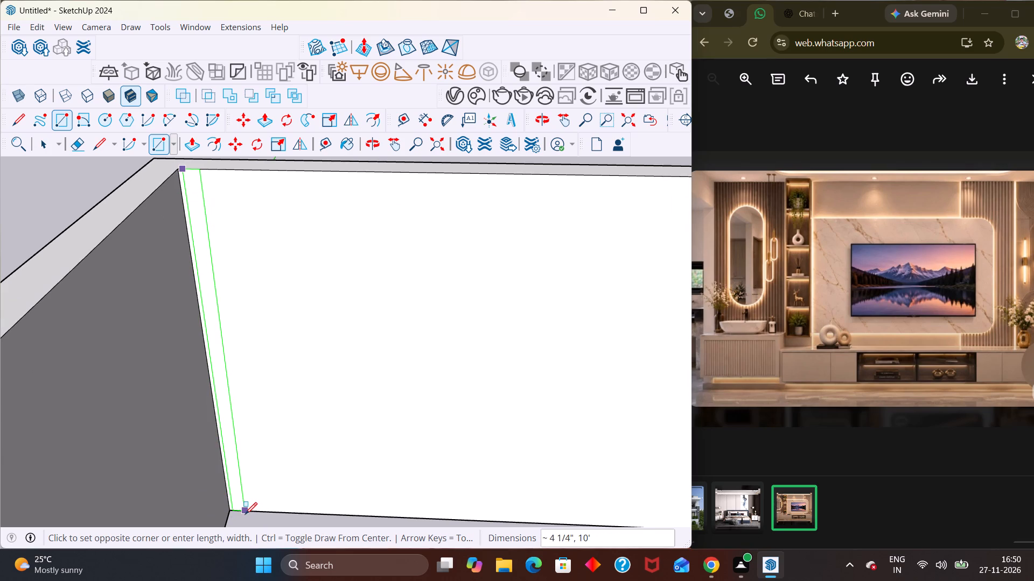
{"action": "scroll", "coordinate": [243, 514], "scroll_direction": "up", "scroll_amount": 1}
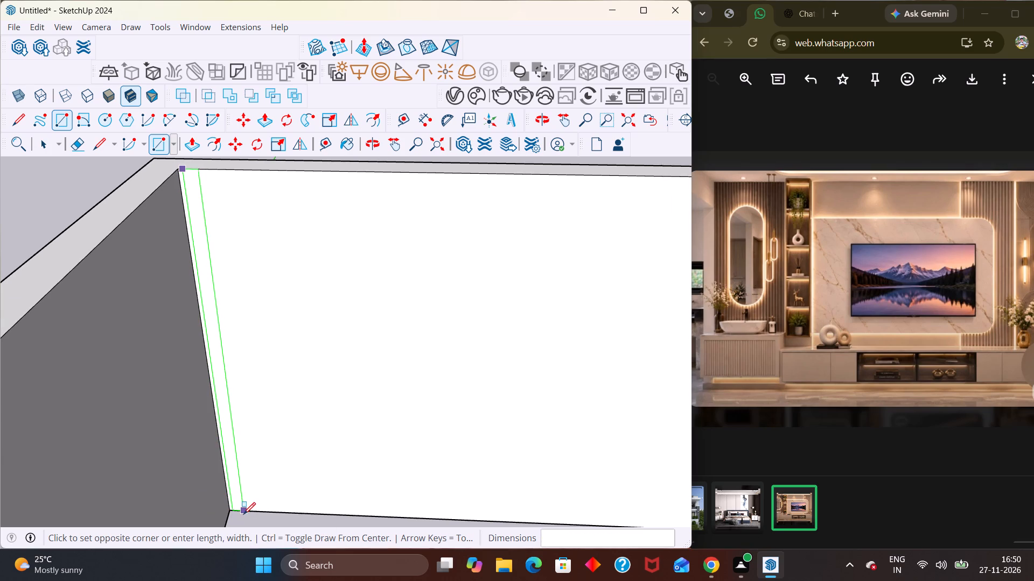
{"action": "scroll", "coordinate": [243, 514], "scroll_direction": "up", "scroll_amount": 3}
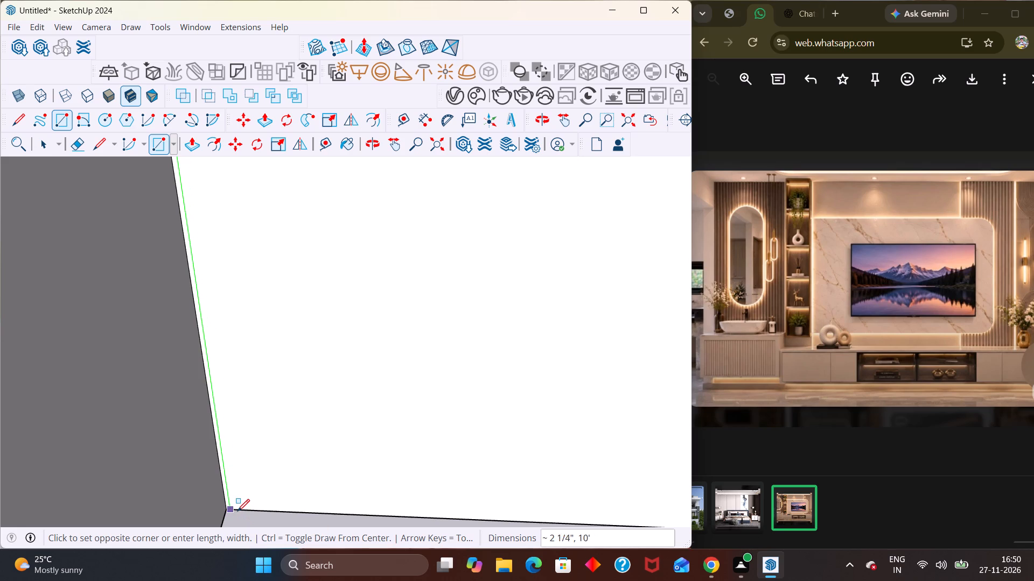
{"action": "scroll", "coordinate": [237, 511], "scroll_direction": "up", "scroll_amount": 8}
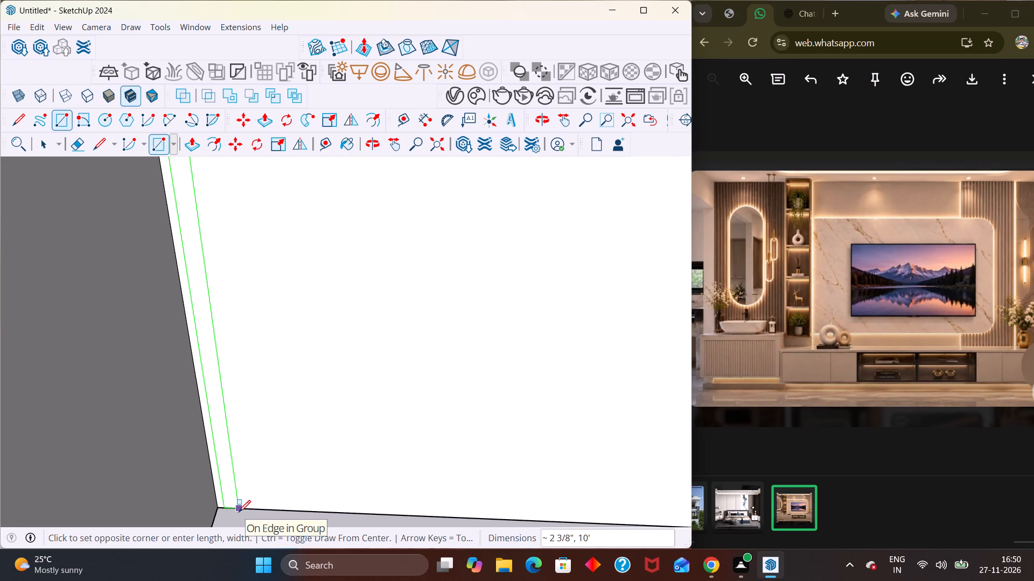
{"action": "scroll", "coordinate": [236, 512], "scroll_direction": "up", "scroll_amount": 3}
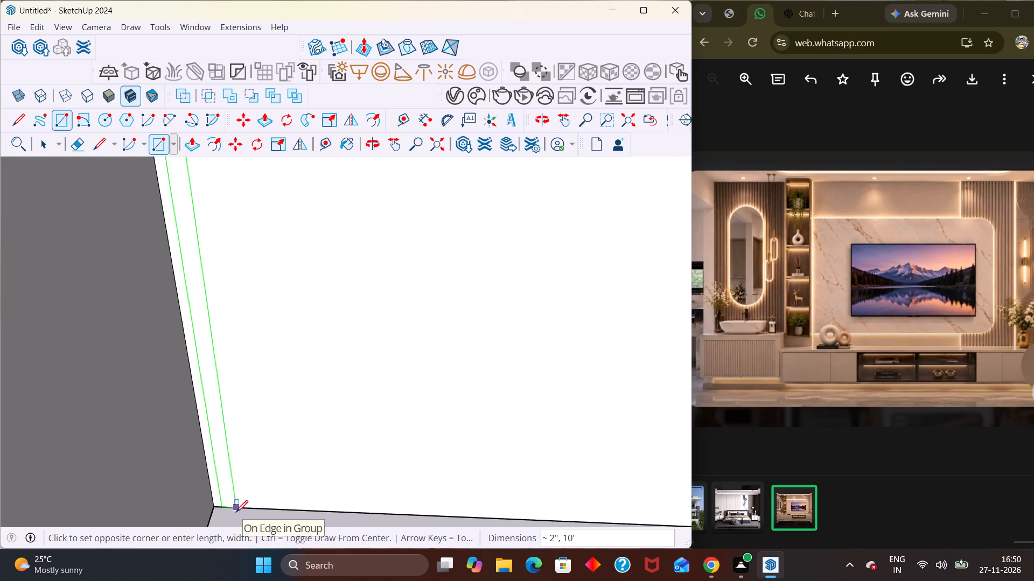
{"action": "scroll", "coordinate": [236, 512], "scroll_direction": "up", "scroll_amount": 3}
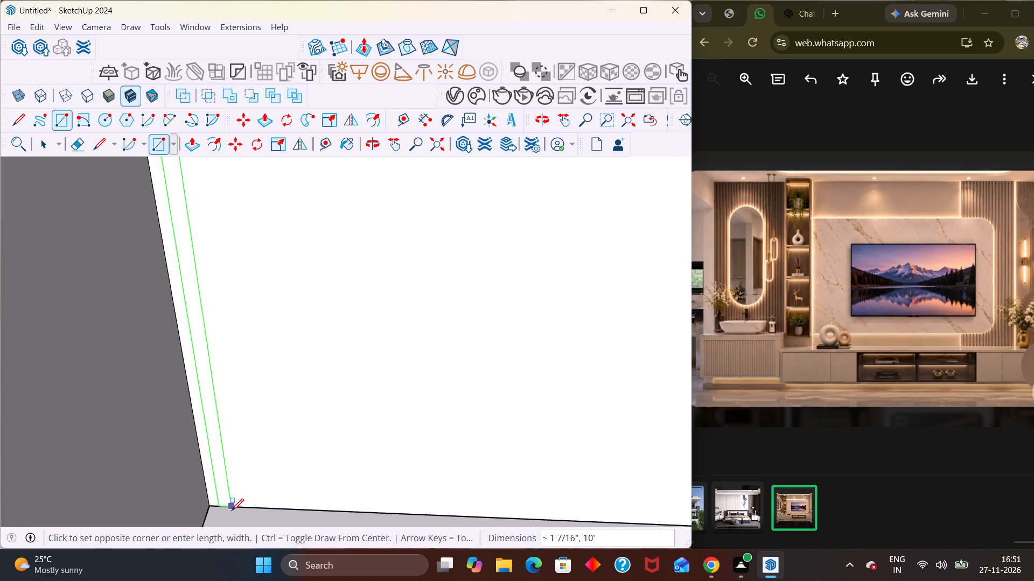
{"action": "left_click", "coordinate": [232, 511]}
{"action": "scroll", "coordinate": [232, 511], "scroll_direction": "down", "scroll_amount": 5}
{"action": "scroll", "coordinate": [232, 511], "scroll_direction": "up", "scroll_amount": 1}
{"action": "scroll", "coordinate": [232, 511], "scroll_direction": "down", "scroll_amount": 16}
{"action": "key", "text": "space"}
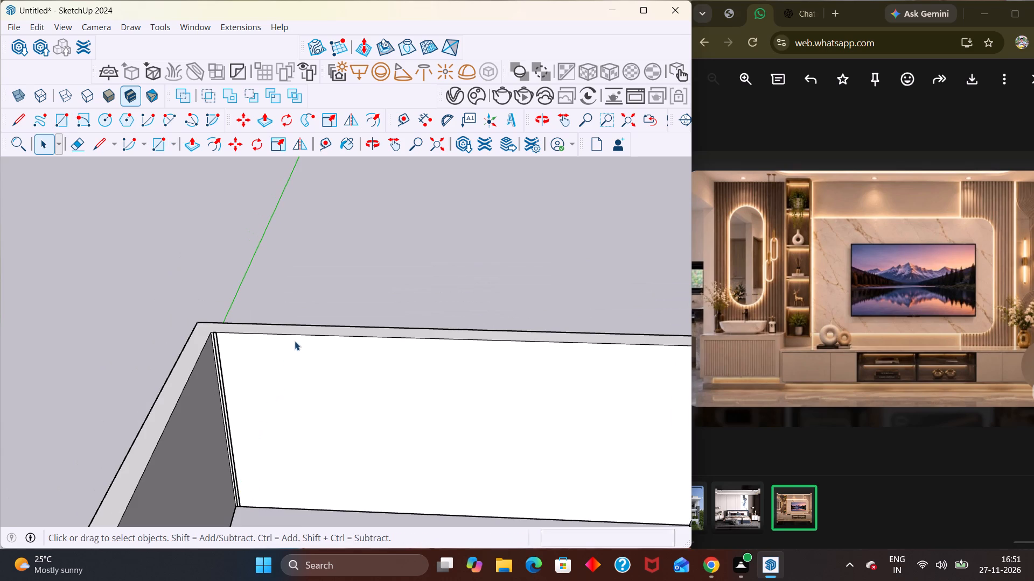
Select the narrow vertical strip with its edges and make it a group.
{"action": "scroll", "coordinate": [285, 334], "scroll_direction": "up", "scroll_amount": 13}
{"action": "triple_click", "coordinate": [176, 352]}
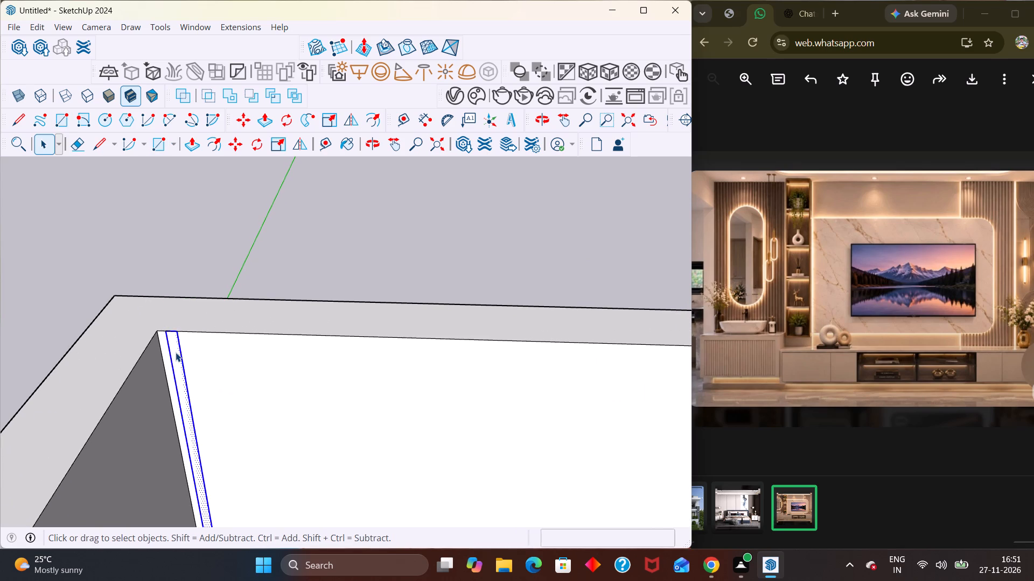
{"action": "right_click", "coordinate": [176, 352]}
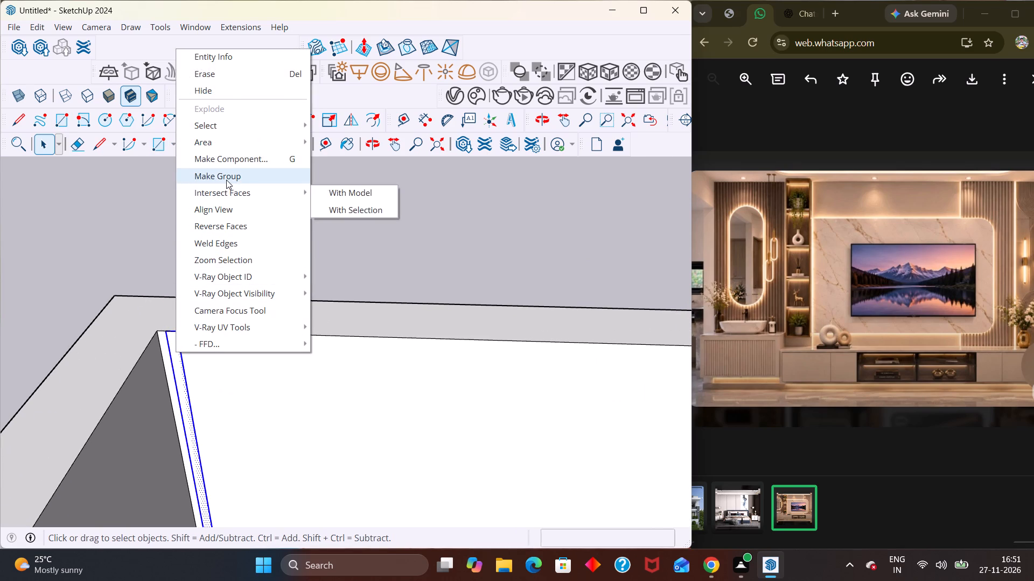
{"action": "left_click", "coordinate": [226, 180]}
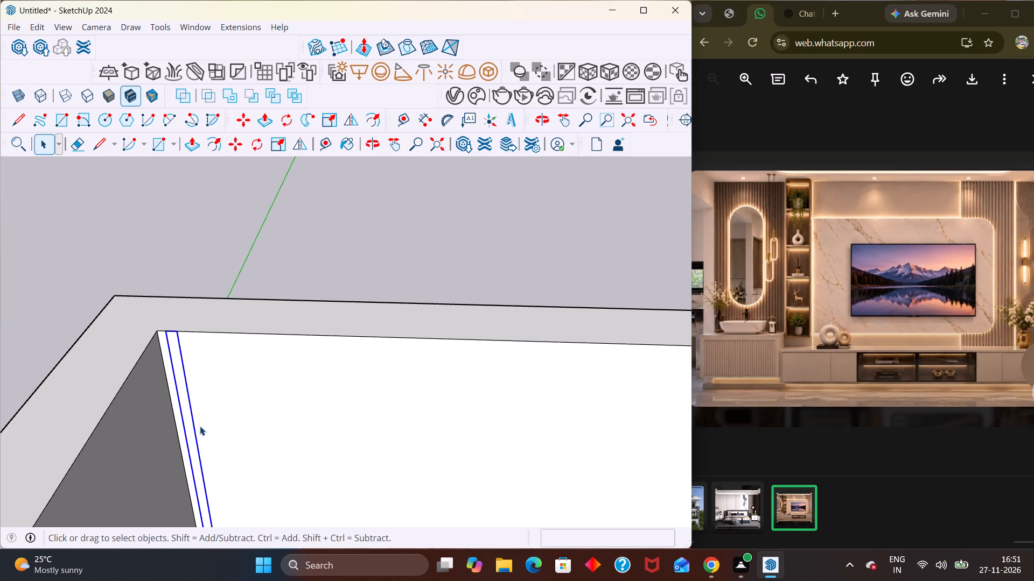
Open the strip group and Push/Pull its face out from the back wall by about 13/16" to form a slat.
{"action": "scroll", "coordinate": [213, 430], "scroll_direction": "down", "scroll_amount": 1}
{"action": "scroll", "coordinate": [174, 348], "scroll_direction": "up", "scroll_amount": 6}
{"action": "double_click", "coordinate": [180, 370]}
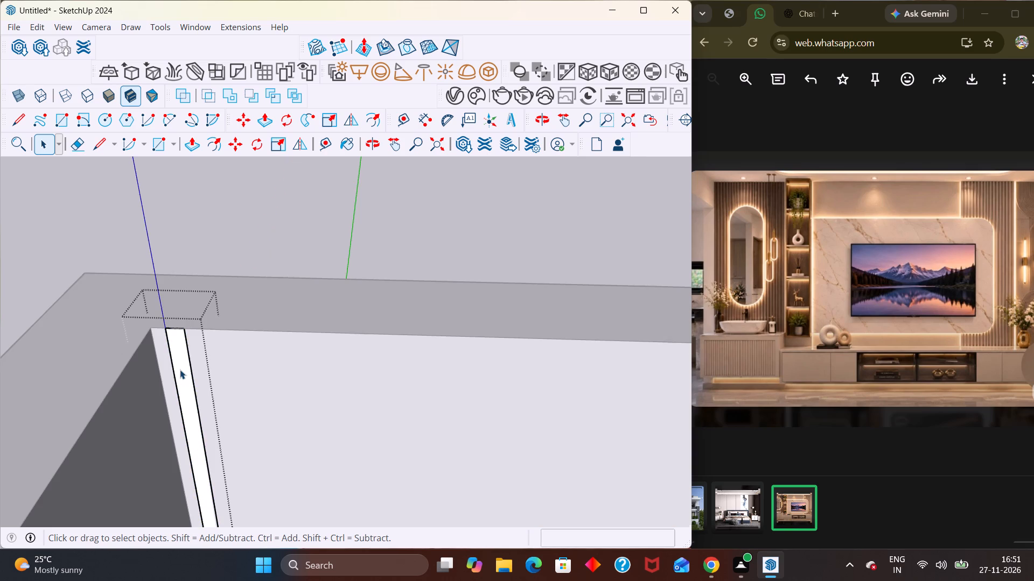
{"action": "key", "text": "p"}
{"action": "left_click", "coordinate": [181, 370]}
{"action": "middle_click_drag", "start_coordinate": [179, 383], "coordinate": [88, 470]}
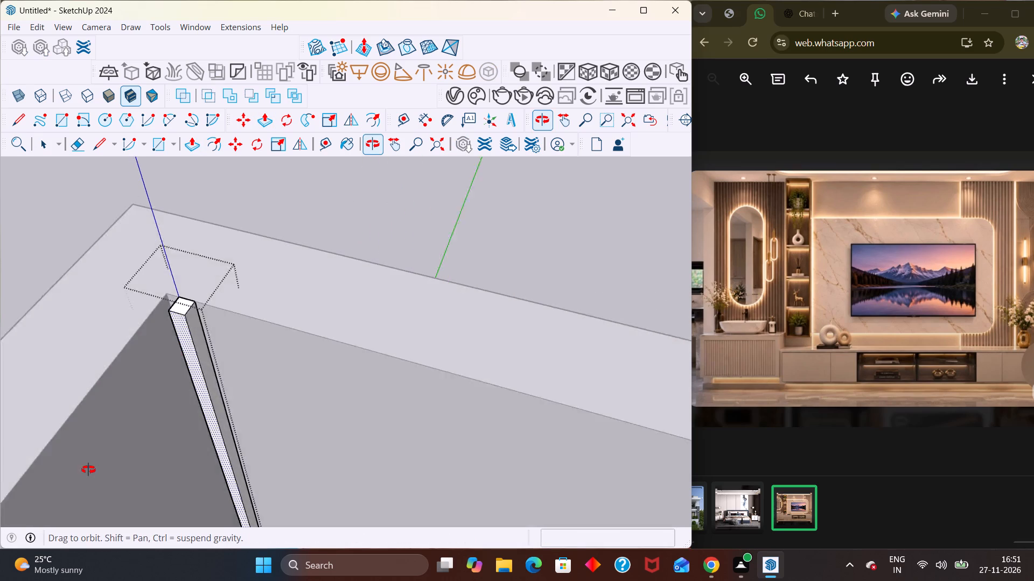
{"action": "middle_click_drag", "start_coordinate": [88, 470], "coordinate": [88, 467]}
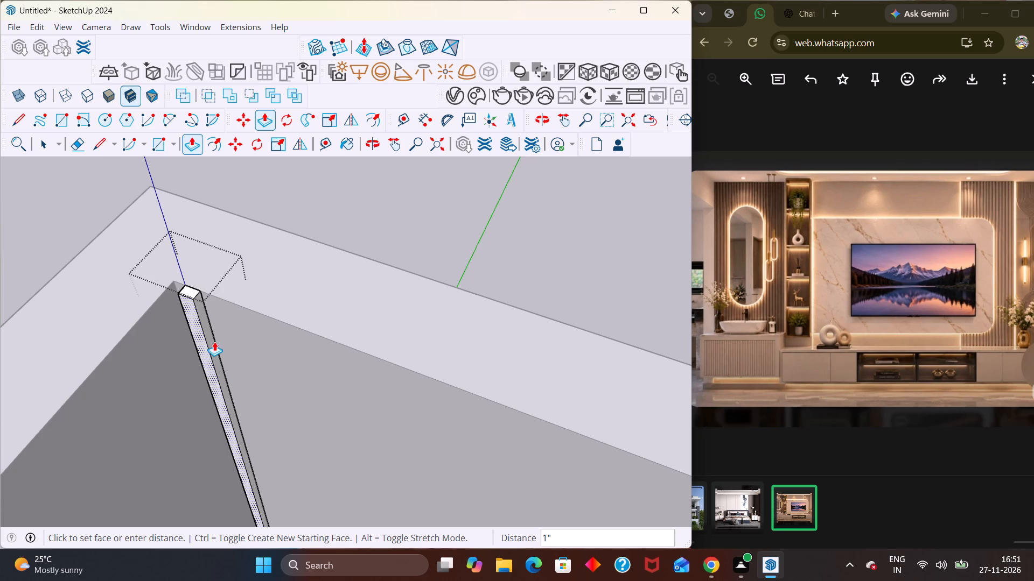
{"action": "scroll", "coordinate": [214, 342], "scroll_direction": "down", "scroll_amount": 4}
{"action": "middle_click_drag", "start_coordinate": [212, 343], "coordinate": [197, 396]}
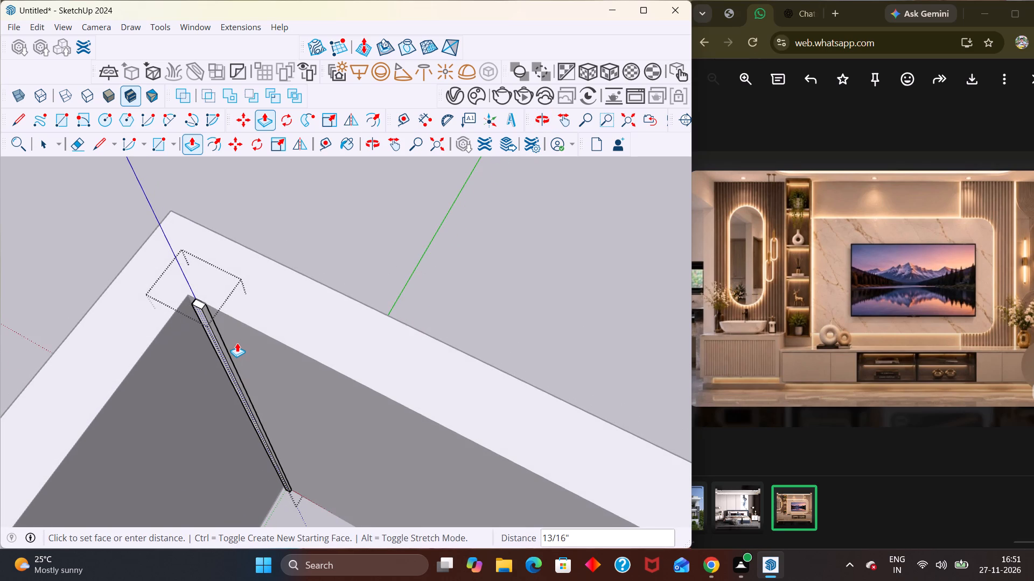
{"action": "left_click", "coordinate": [237, 343]}
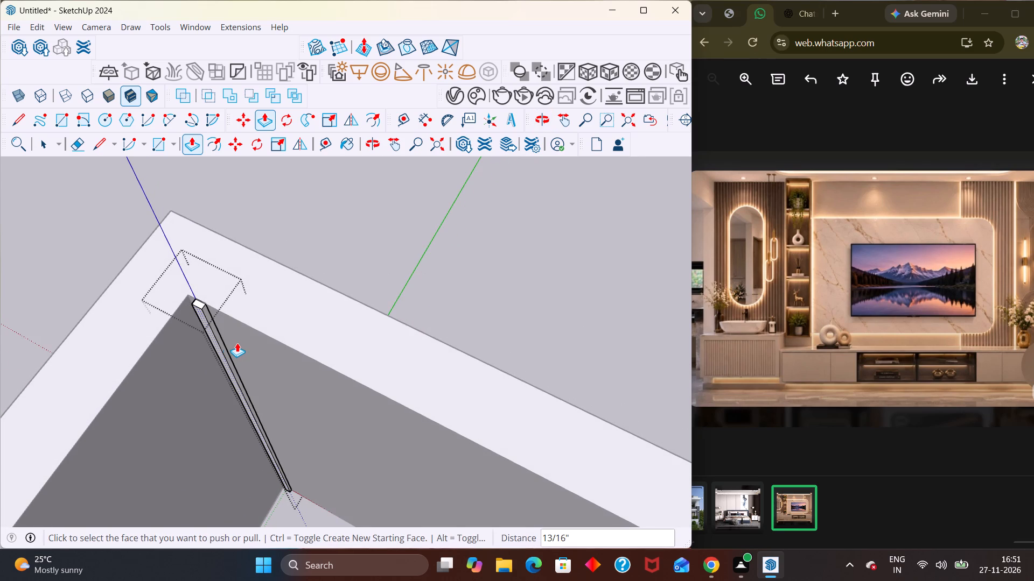
{"action": "key", "text": "space"}
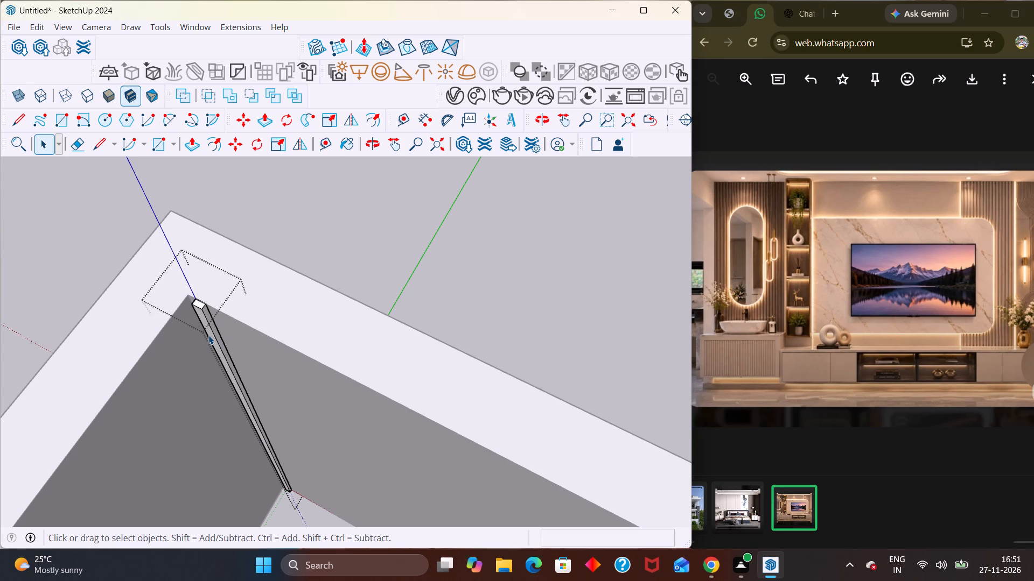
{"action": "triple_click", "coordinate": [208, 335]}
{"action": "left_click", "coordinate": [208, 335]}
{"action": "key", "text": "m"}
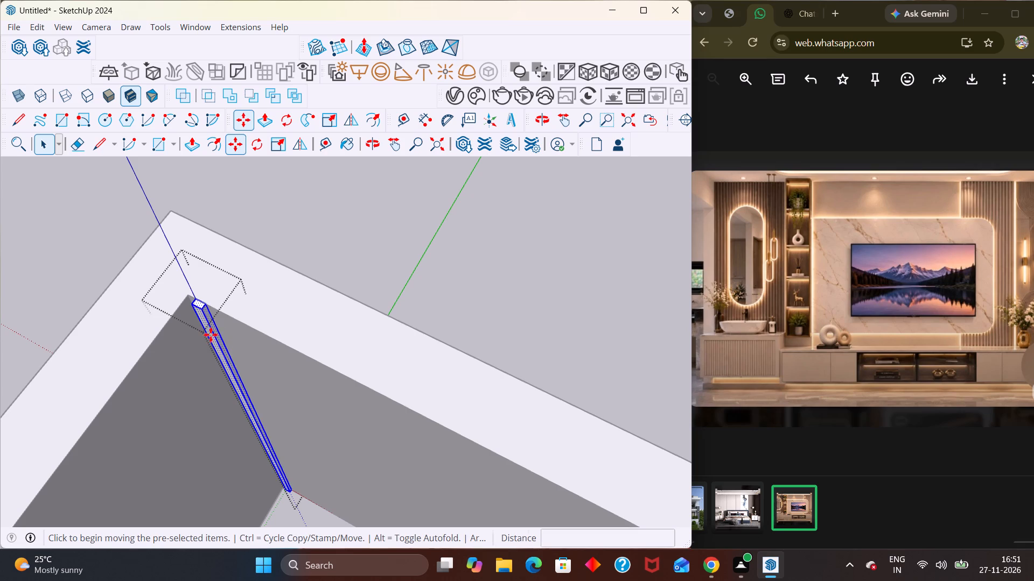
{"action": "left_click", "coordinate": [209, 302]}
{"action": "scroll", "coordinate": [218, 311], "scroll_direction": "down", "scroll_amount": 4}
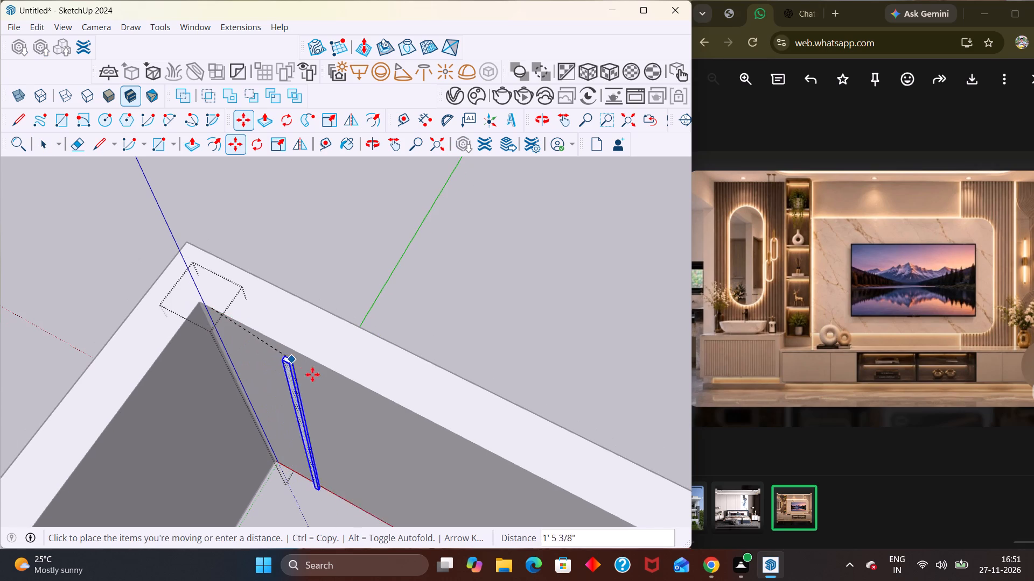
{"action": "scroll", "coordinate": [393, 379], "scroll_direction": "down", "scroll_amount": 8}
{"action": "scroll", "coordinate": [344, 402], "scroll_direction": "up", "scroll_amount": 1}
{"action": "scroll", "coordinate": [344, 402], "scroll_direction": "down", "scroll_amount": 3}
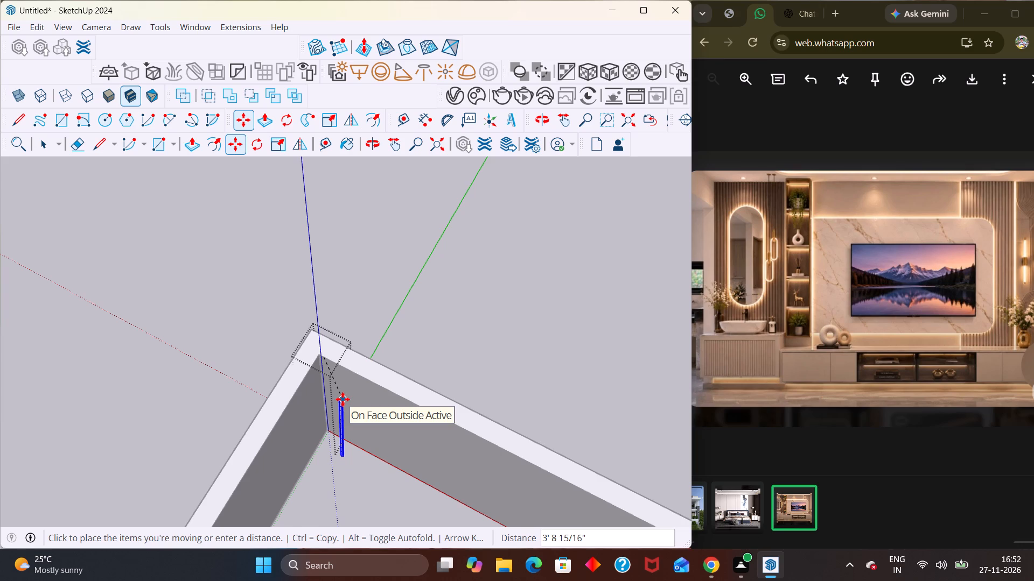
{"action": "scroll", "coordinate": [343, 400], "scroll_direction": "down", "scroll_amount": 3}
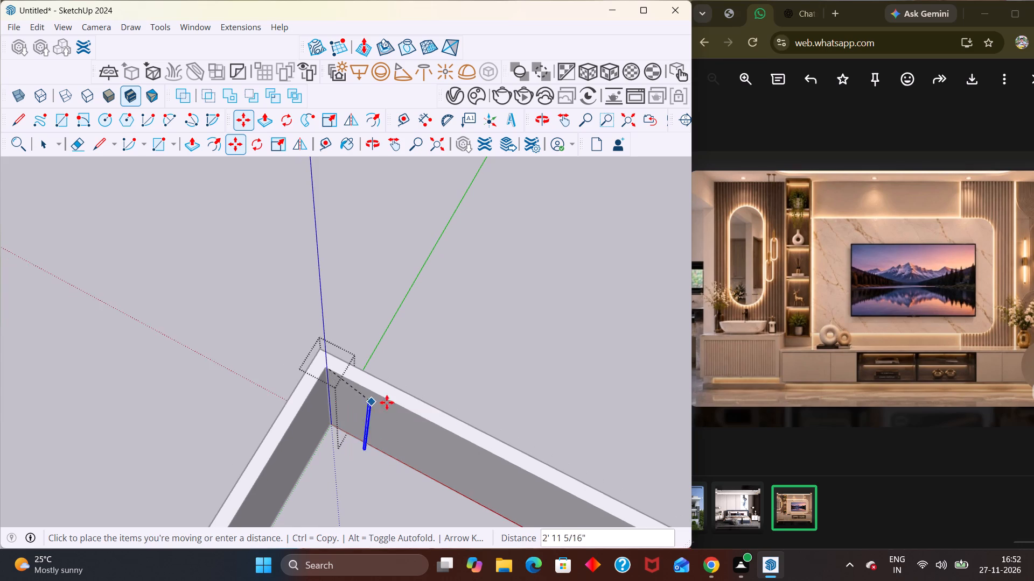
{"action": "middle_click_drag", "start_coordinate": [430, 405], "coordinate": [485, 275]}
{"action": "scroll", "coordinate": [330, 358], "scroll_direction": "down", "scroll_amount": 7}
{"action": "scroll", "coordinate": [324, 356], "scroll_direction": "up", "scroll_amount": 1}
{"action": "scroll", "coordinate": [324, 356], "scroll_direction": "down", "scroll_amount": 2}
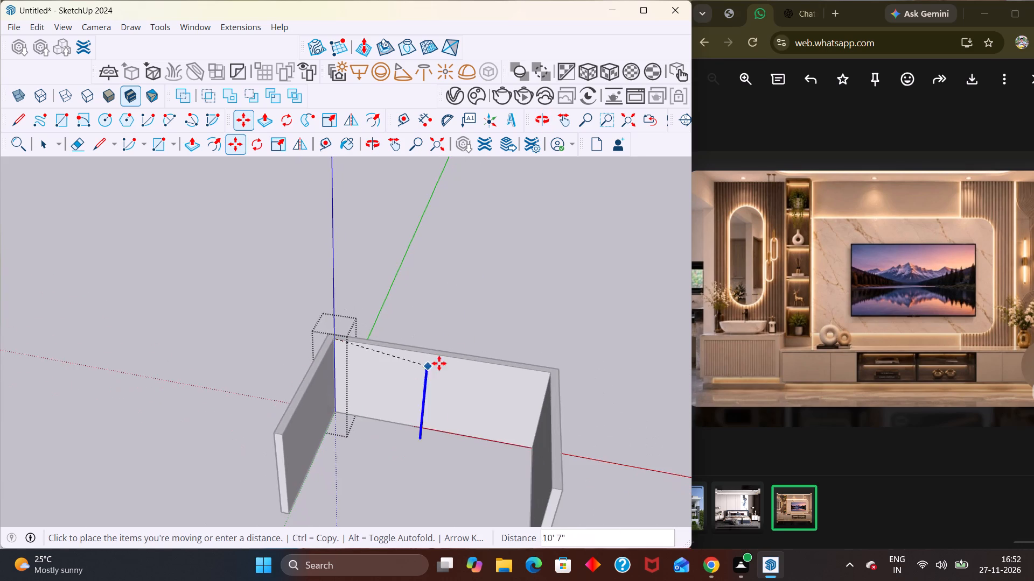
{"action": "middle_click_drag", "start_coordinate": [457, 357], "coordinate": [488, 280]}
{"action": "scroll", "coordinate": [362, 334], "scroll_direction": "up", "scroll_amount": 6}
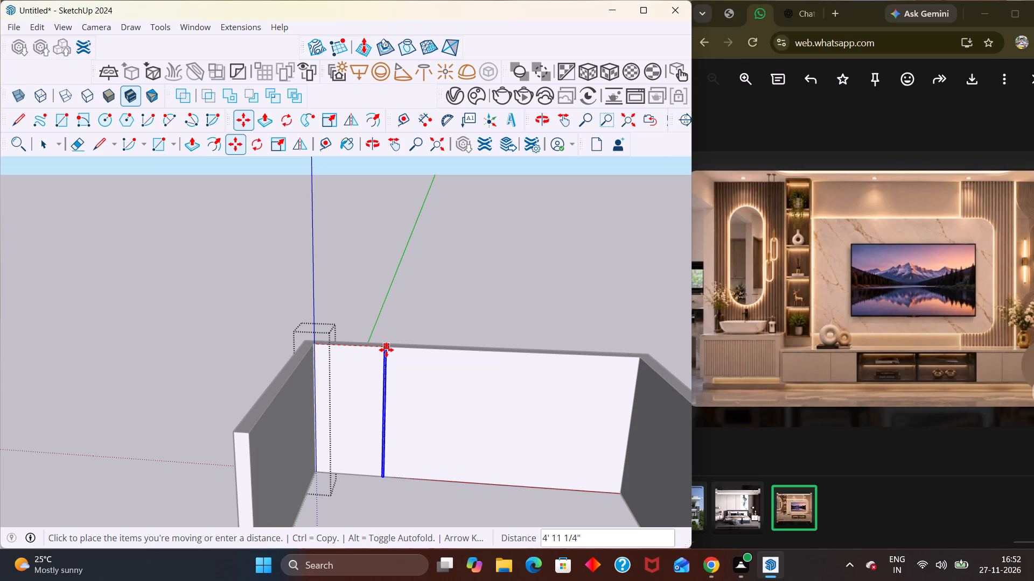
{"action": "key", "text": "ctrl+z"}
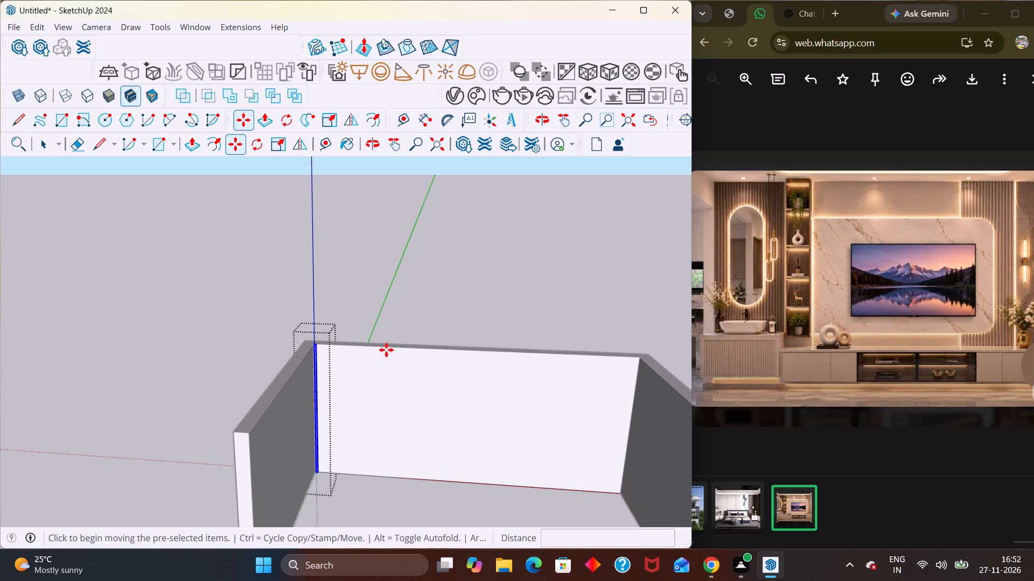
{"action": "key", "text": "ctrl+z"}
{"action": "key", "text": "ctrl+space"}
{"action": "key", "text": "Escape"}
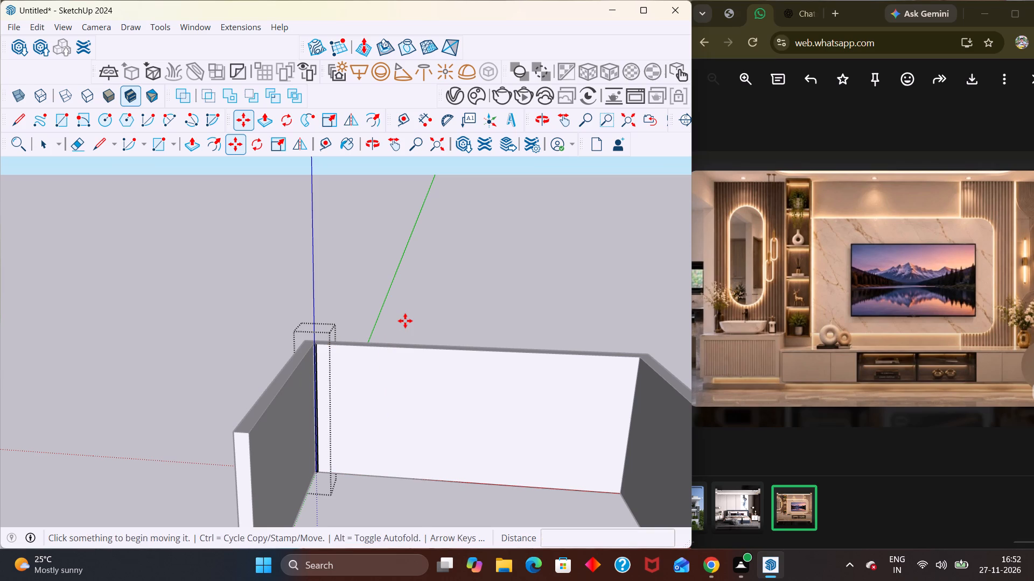
Close the slat group and leave nothing selected.
{"action": "left_click", "coordinate": [405, 321]}
{"action": "key", "text": "space"}
{"action": "left_click", "coordinate": [405, 321]}
Examine the slat in the left inner corner of the back wall, from its base to its top.
{"action": "middle_click_drag", "start_coordinate": [366, 406], "coordinate": [371, 375]}
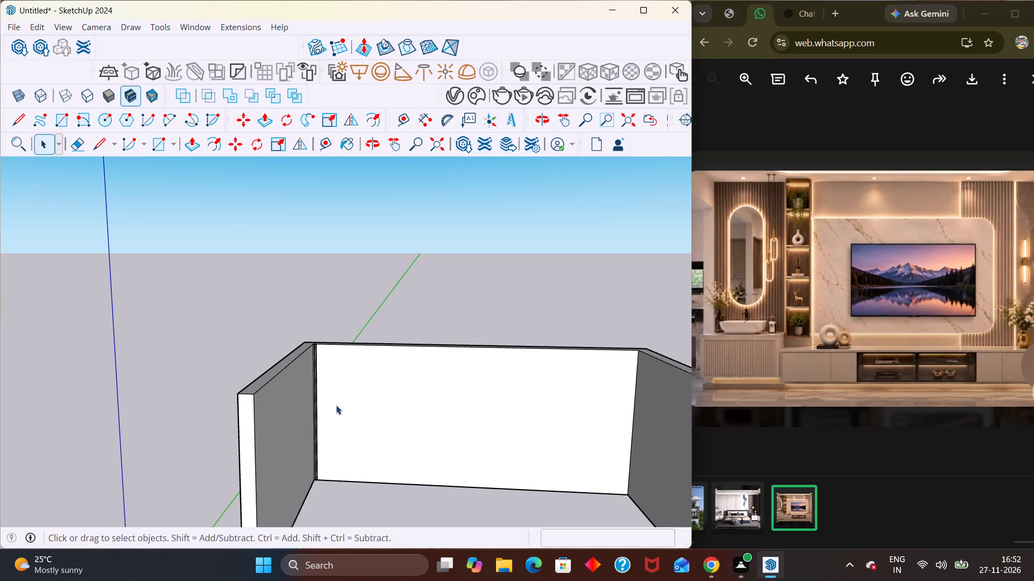
{"action": "middle_click_drag", "start_coordinate": [306, 429], "coordinate": [312, 405]}
{"action": "scroll", "coordinate": [307, 397], "scroll_direction": "up", "scroll_amount": 1}
{"action": "scroll", "coordinate": [337, 441], "scroll_direction": "down", "scroll_amount": 4}
{"action": "scroll", "coordinate": [343, 454], "scroll_direction": "up", "scroll_amount": 6}
{"action": "scroll", "coordinate": [336, 508], "scroll_direction": "down", "scroll_amount": 1}
{"action": "scroll", "coordinate": [333, 500], "scroll_direction": "up", "scroll_amount": 3}
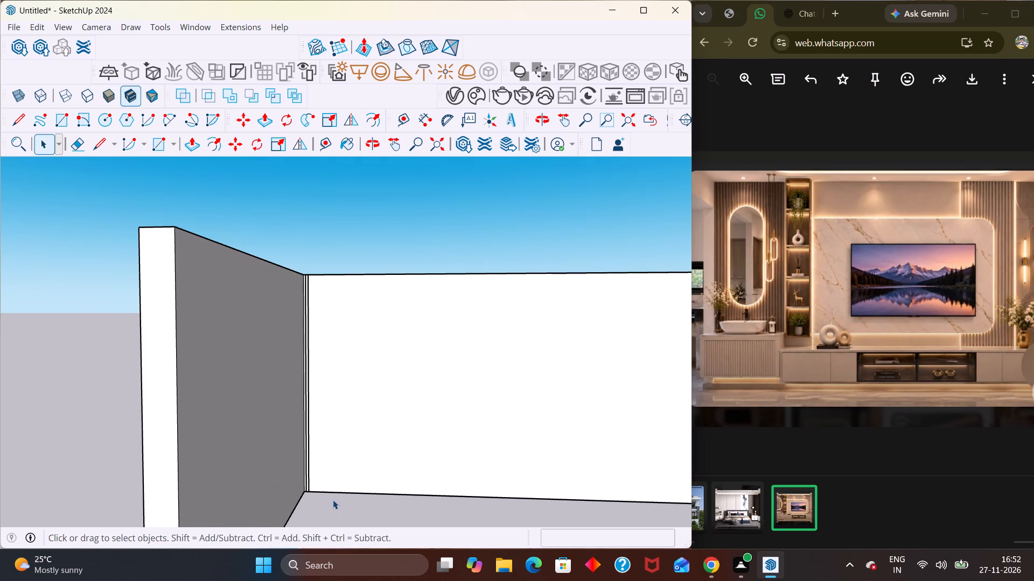
{"action": "middle_click_drag", "start_coordinate": [333, 500], "coordinate": [341, 487]}
{"action": "scroll", "coordinate": [341, 491], "scroll_direction": "up", "scroll_amount": 8}
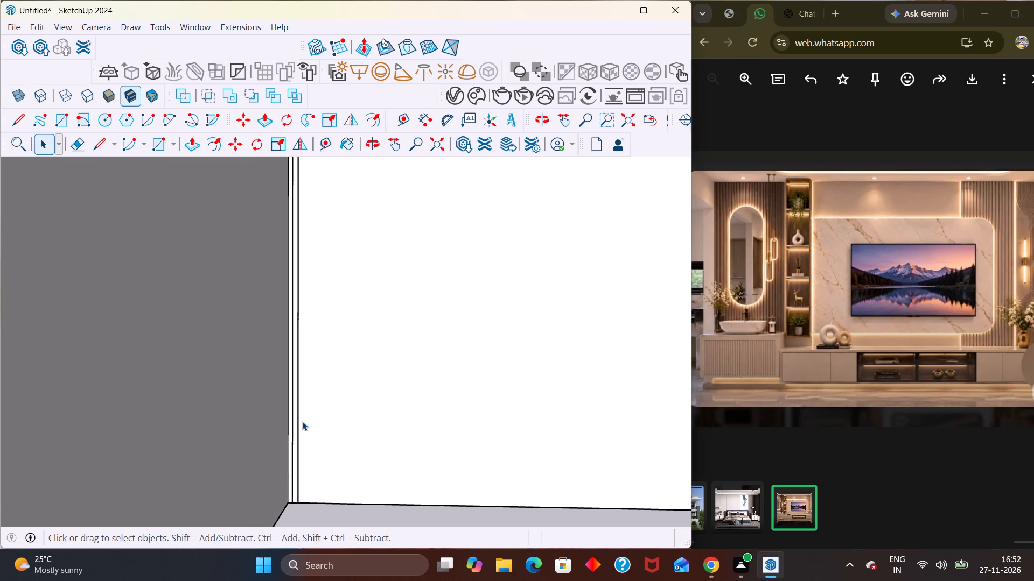
{"action": "middle_click_drag", "start_coordinate": [305, 416], "coordinate": [298, 462]}
{"action": "scroll", "coordinate": [298, 462], "scroll_direction": "up", "scroll_amount": 2}
{"action": "scroll", "coordinate": [298, 427], "scroll_direction": "down", "scroll_amount": 11}
{"action": "scroll", "coordinate": [301, 433], "scroll_direction": "up", "scroll_amount": 1}
{"action": "scroll", "coordinate": [301, 433], "scroll_direction": "down", "scroll_amount": 1}
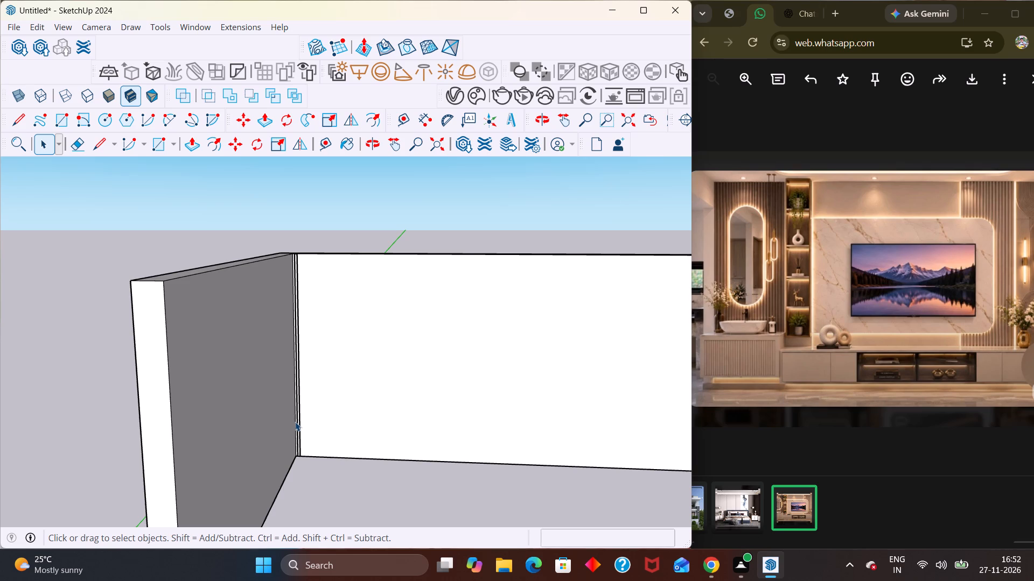
{"action": "scroll", "coordinate": [357, 447], "scroll_direction": "down", "scroll_amount": 4}
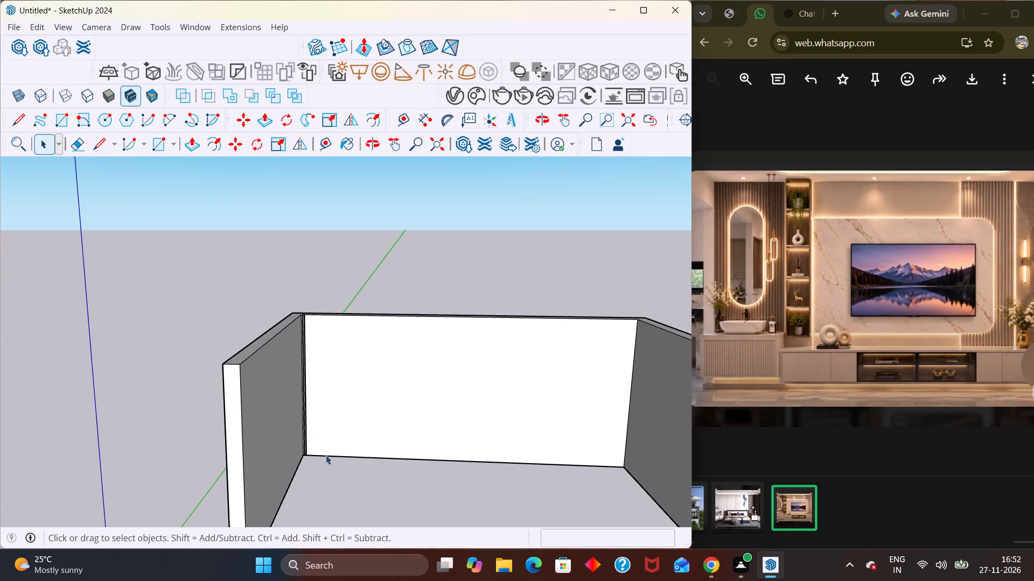
{"action": "middle_click_drag", "start_coordinate": [326, 456], "coordinate": [324, 483]}
{"action": "scroll", "coordinate": [324, 483], "scroll_direction": "up", "scroll_amount": 1}
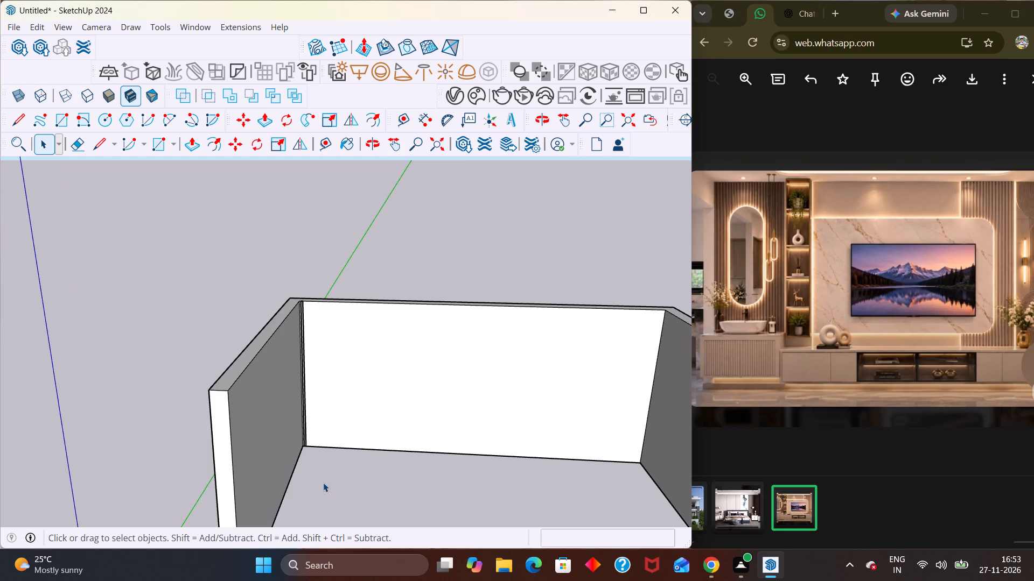
{"action": "scroll", "coordinate": [304, 474], "scroll_direction": "up", "scroll_amount": 2}
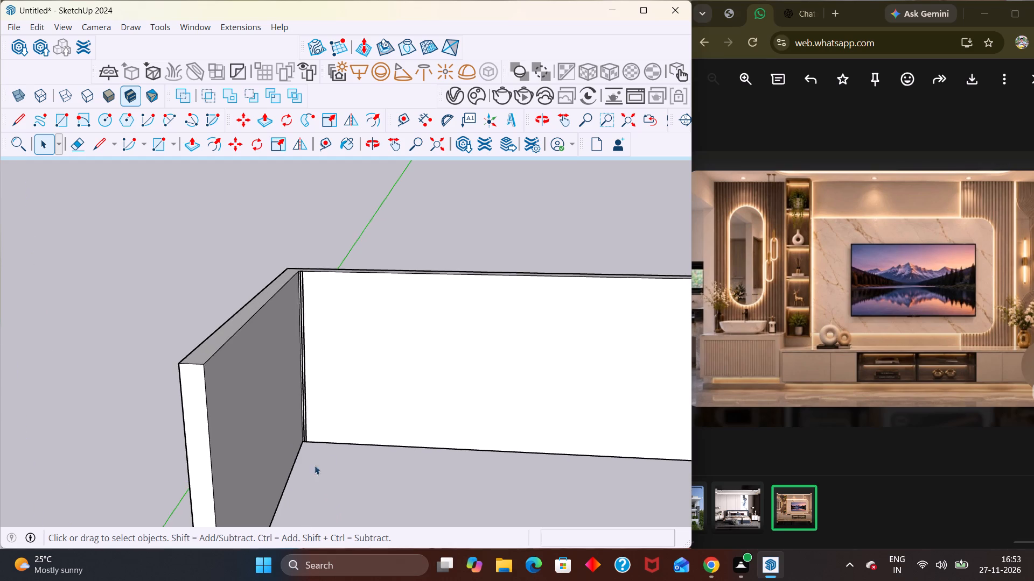
{"action": "scroll", "coordinate": [315, 465], "scroll_direction": "up", "scroll_amount": 5}
{"action": "scroll", "coordinate": [301, 358], "scroll_direction": "up", "scroll_amount": 3}
{"action": "middle_click_drag", "start_coordinate": [300, 412], "coordinate": [294, 465]}
{"action": "scroll", "coordinate": [296, 442], "scroll_direction": "down", "scroll_amount": 3}
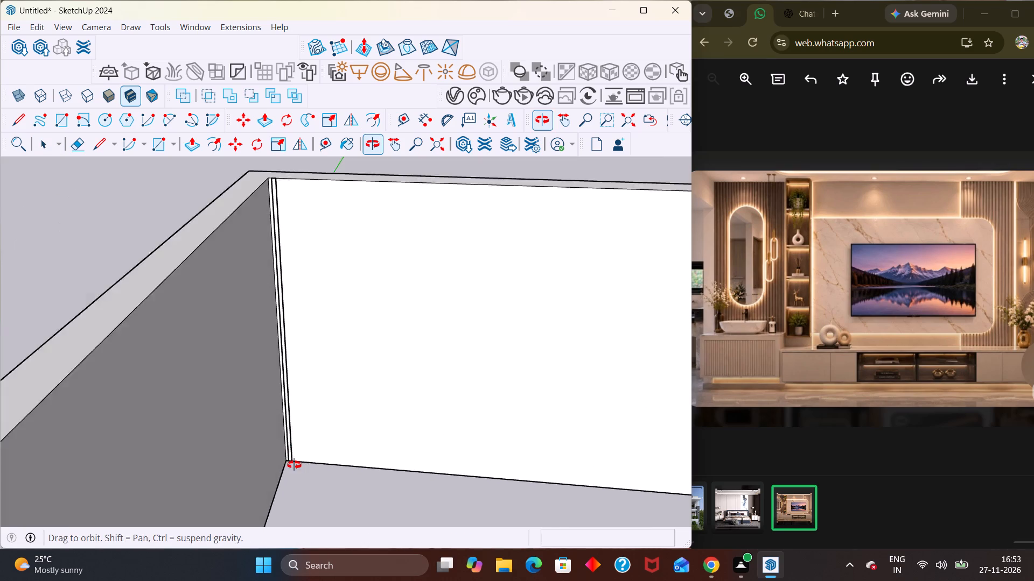
{"action": "scroll", "coordinate": [294, 465], "scroll_direction": "down", "scroll_amount": 1}
{"action": "middle_click_drag", "start_coordinate": [294, 465], "coordinate": [292, 479]}
{"action": "scroll", "coordinate": [215, 323], "scroll_direction": "up", "scroll_amount": 3}
{"action": "scroll", "coordinate": [291, 345], "scroll_direction": "up", "scroll_amount": 3}
{"action": "scroll", "coordinate": [299, 379], "scroll_direction": "down", "scroll_amount": 10}
{"action": "scroll", "coordinate": [299, 374], "scroll_direction": "up", "scroll_amount": 11}
{"action": "scroll", "coordinate": [299, 307], "scroll_direction": "up", "scroll_amount": 2}
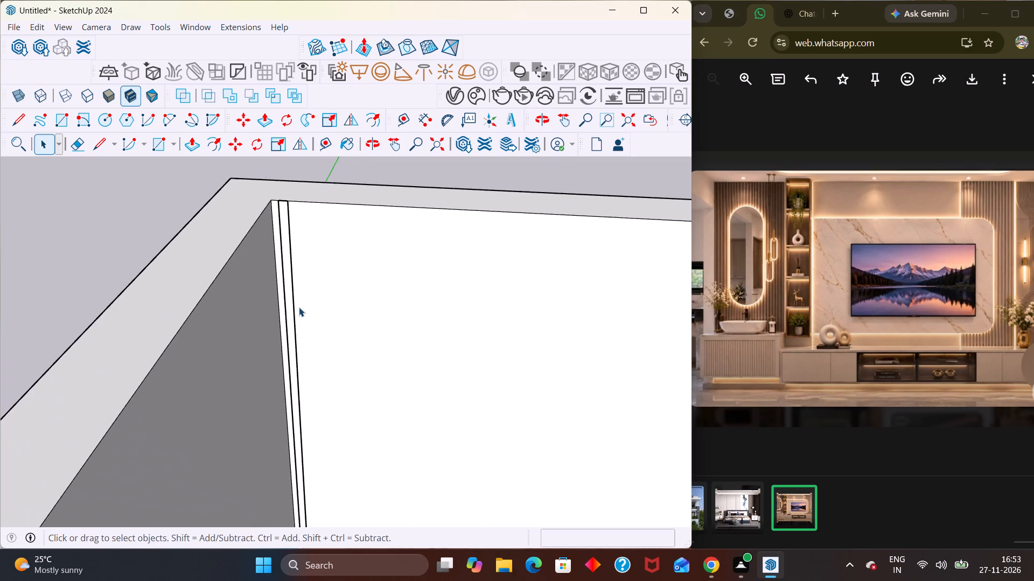
Examine the whole three-sided wall shell from above and from the front, comparing it with the enlarged reference image.
{"action": "scroll", "coordinate": [291, 372], "scroll_direction": "down", "scroll_amount": 5}
{"action": "middle_click_drag", "start_coordinate": [305, 431], "coordinate": [326, 386]}
{"action": "scroll", "coordinate": [324, 349], "scroll_direction": "down", "scroll_amount": 4}
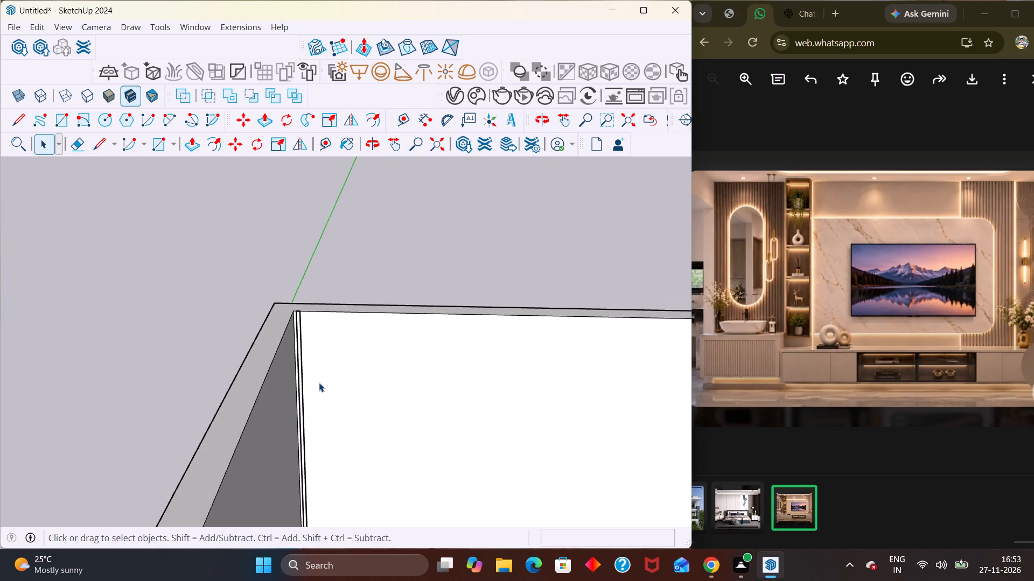
{"action": "scroll", "coordinate": [313, 374], "scroll_direction": "down", "scroll_amount": 8}
{"action": "middle_click_drag", "start_coordinate": [356, 478], "coordinate": [349, 463]}
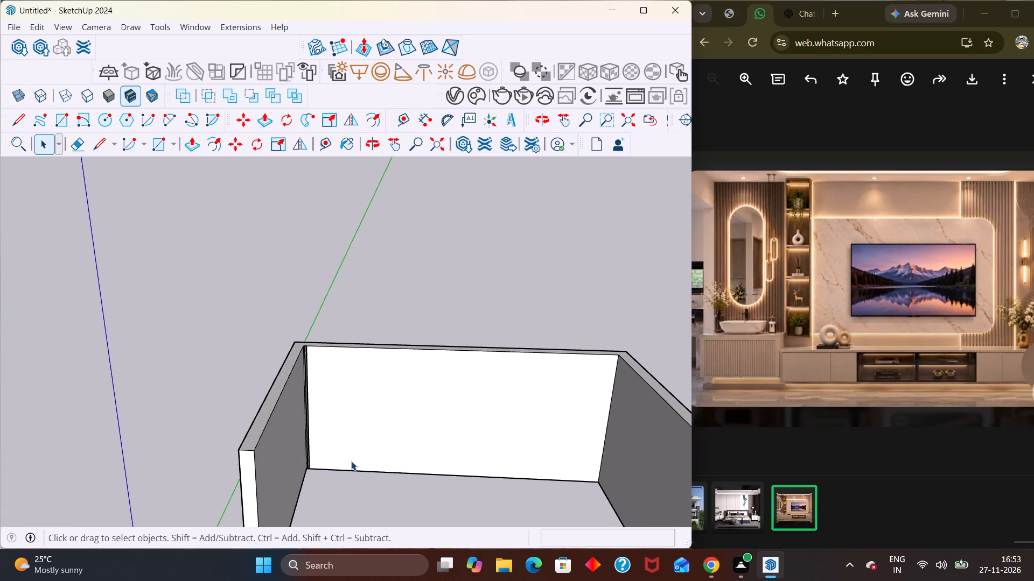
{"action": "scroll", "coordinate": [351, 461], "scroll_direction": "down", "scroll_amount": 4}
{"action": "middle_click_drag", "start_coordinate": [374, 474], "coordinate": [394, 394]}
{"action": "scroll", "coordinate": [394, 394], "scroll_direction": "up", "scroll_amount": 1}
{"action": "middle_click", "coordinate": [394, 394]}
{"action": "middle_click_drag", "start_coordinate": [410, 443], "coordinate": [408, 430]}
{"action": "scroll", "coordinate": [403, 439], "scroll_direction": "up", "scroll_amount": 3}
{"action": "scroll", "coordinate": [403, 440], "scroll_direction": "down", "scroll_amount": 1}
{"action": "scroll", "coordinate": [408, 414], "scroll_direction": "up", "scroll_amount": 1}
{"action": "scroll", "coordinate": [409, 407], "scroll_direction": "down", "scroll_amount": 5}
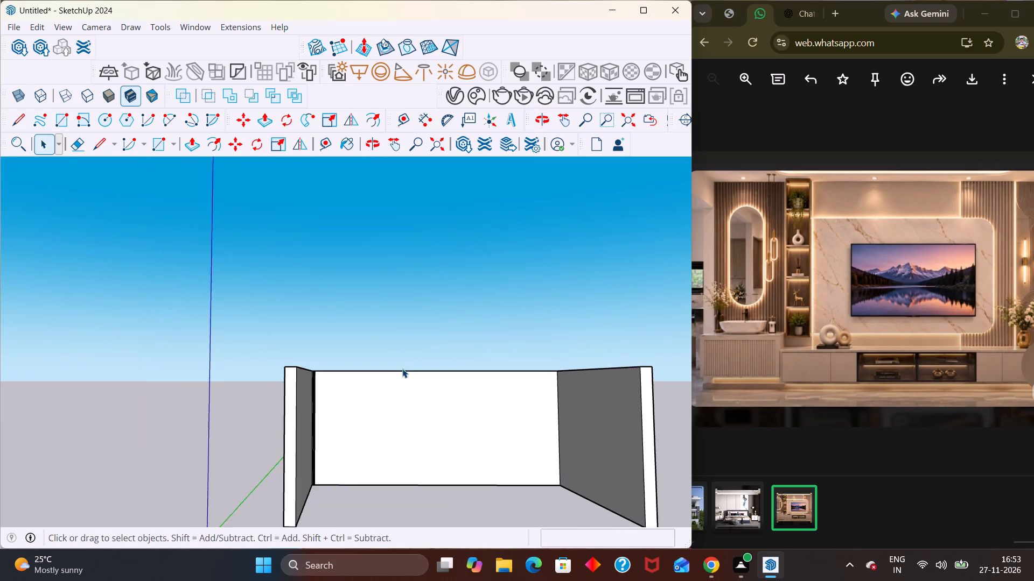
{"action": "scroll", "coordinate": [402, 369], "scroll_direction": "down", "scroll_amount": 3}
{"action": "scroll", "coordinate": [440, 461], "scroll_direction": "up", "scroll_amount": 7}
{"action": "middle_click", "coordinate": [440, 461]}
{"action": "middle_click_drag", "start_coordinate": [446, 456], "coordinate": [443, 504]}
{"action": "scroll", "coordinate": [443, 504], "scroll_direction": "up", "scroll_amount": 1}
{"action": "middle_click_drag", "start_coordinate": [439, 475], "coordinate": [435, 490]}
{"action": "scroll", "coordinate": [435, 488], "scroll_direction": "up", "scroll_amount": 1}
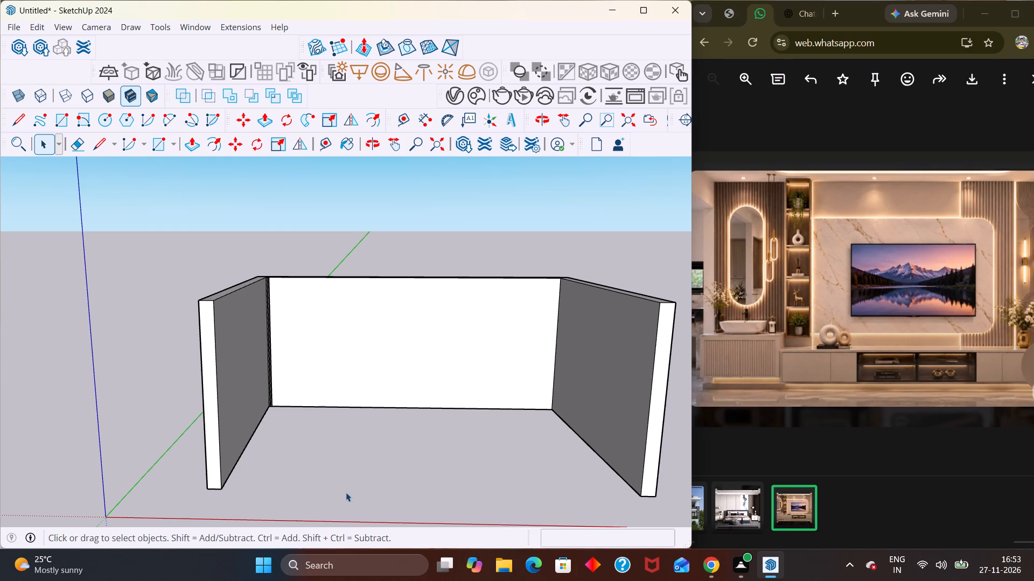
{"action": "scroll", "coordinate": [299, 430], "scroll_direction": "up", "scroll_amount": 3}
{"action": "middle_click_drag", "start_coordinate": [299, 415], "coordinate": [299, 461]}
{"action": "middle_click_drag", "start_coordinate": [297, 405], "coordinate": [294, 382]}
{"action": "scroll", "coordinate": [294, 394], "scroll_direction": "up", "scroll_amount": 1}
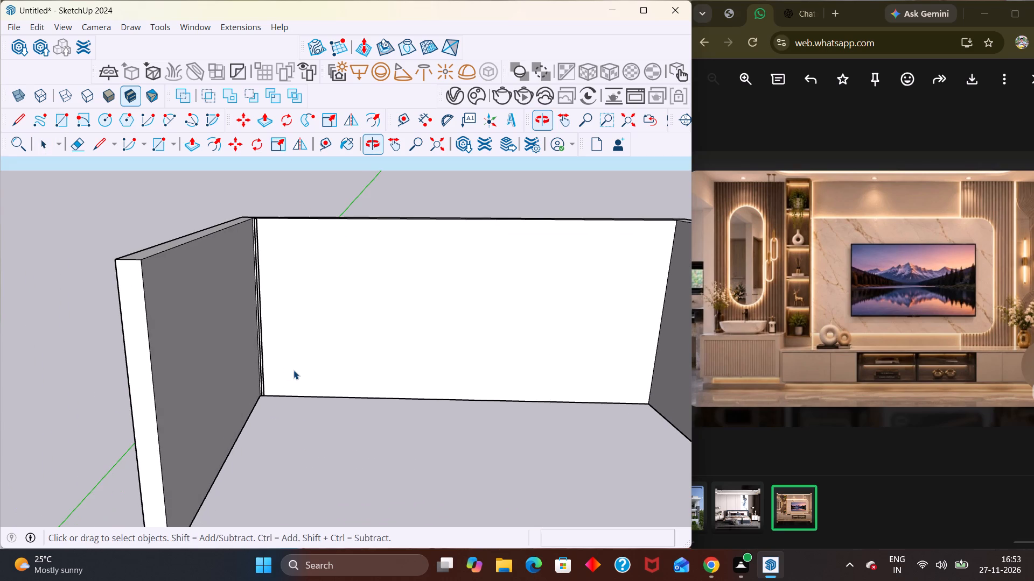
{"action": "middle_click_drag", "start_coordinate": [294, 392], "coordinate": [296, 419]}
{"action": "scroll", "coordinate": [296, 419], "scroll_direction": "up", "scroll_amount": 1}
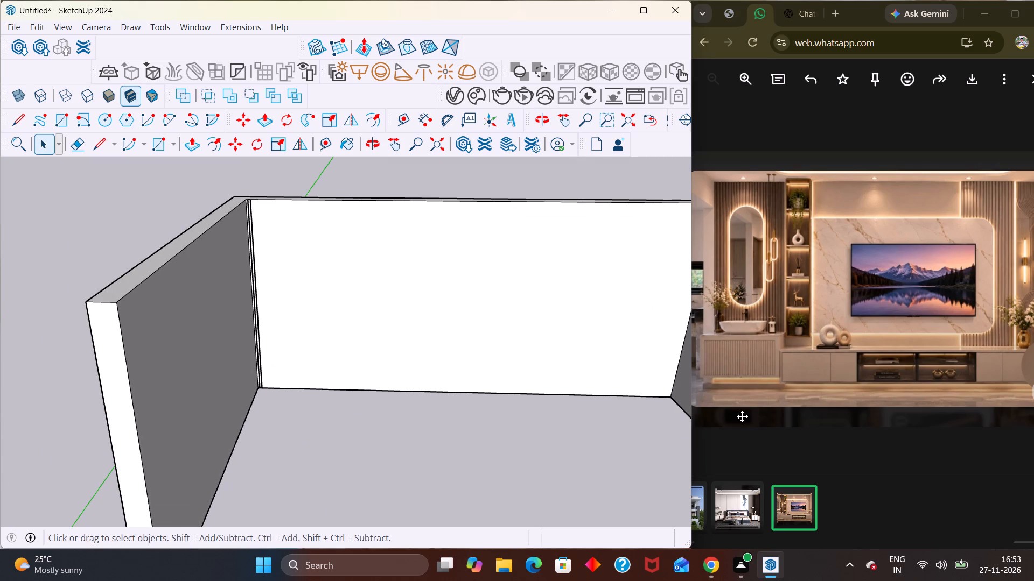
{"action": "scroll", "coordinate": [716, 435], "scroll_direction": "up", "scroll_amount": 1}
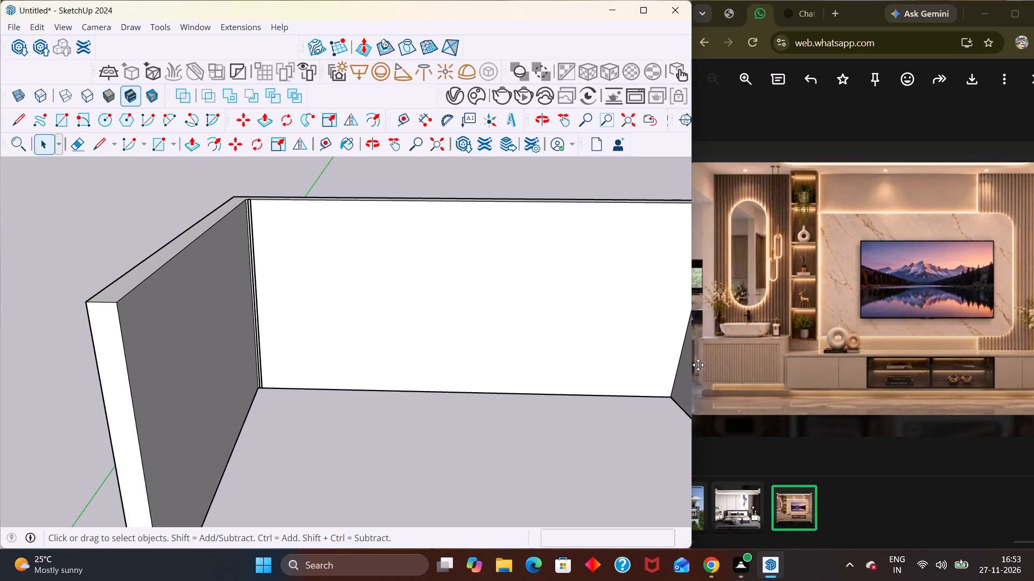
Draw a floor-level rectangle about 1' 8 7/8" deep by 21' 8 9/16" long along the back wall, between the two side walls.
{"action": "scroll", "coordinate": [456, 404], "scroll_direction": "up", "scroll_amount": 2}
{"action": "middle_click_drag", "start_coordinate": [367, 432], "coordinate": [337, 481]}
{"action": "scroll", "coordinate": [228, 382], "scroll_direction": "up", "scroll_amount": 7}
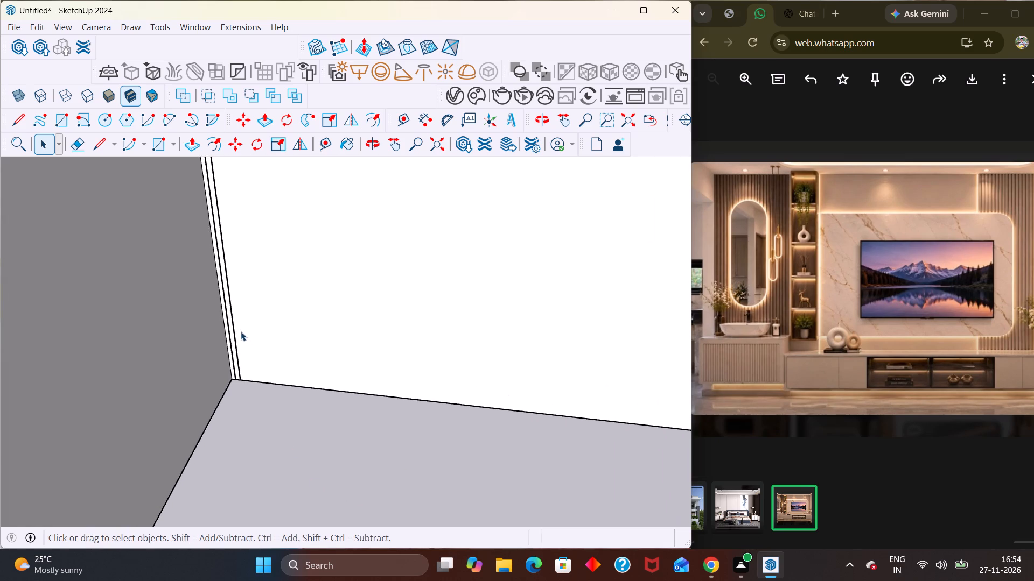
{"action": "scroll", "coordinate": [229, 371], "scroll_direction": "up", "scroll_amount": 3}
{"action": "middle_click_drag", "start_coordinate": [283, 426], "coordinate": [328, 473]}
{"action": "scroll", "coordinate": [328, 473], "scroll_direction": "up", "scroll_amount": 1}
{"action": "key", "text": "r"}
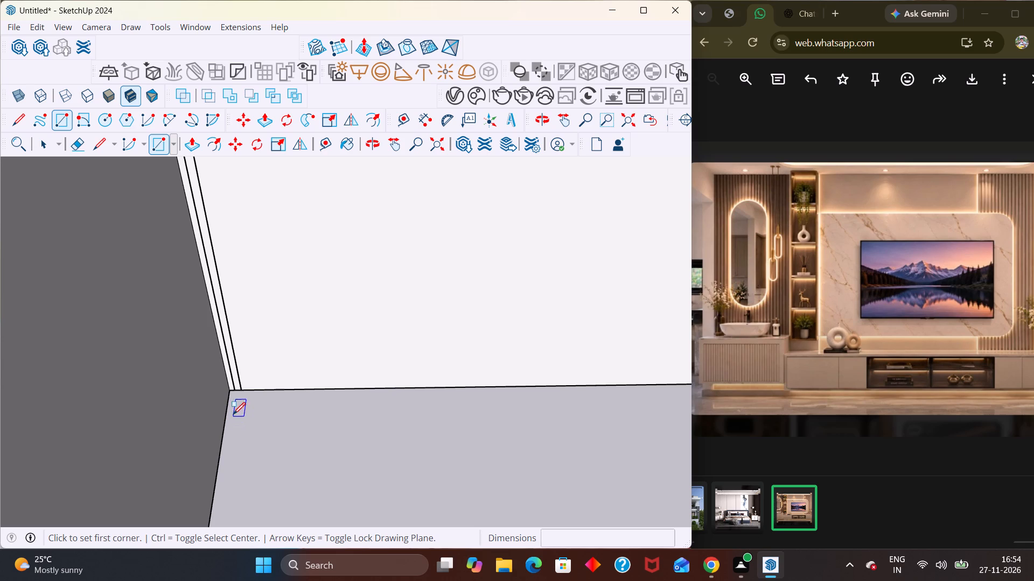
{"action": "left_click", "coordinate": [231, 393]}
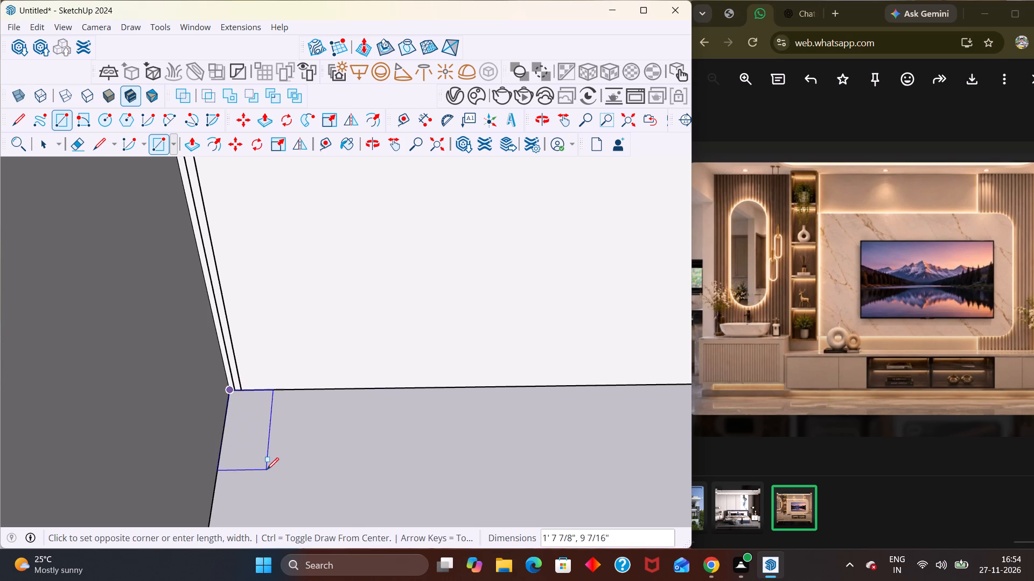
{"action": "scroll", "coordinate": [277, 466], "scroll_direction": "down", "scroll_amount": 20}
{"action": "scroll", "coordinate": [277, 466], "scroll_direction": "down", "scroll_amount": 1}
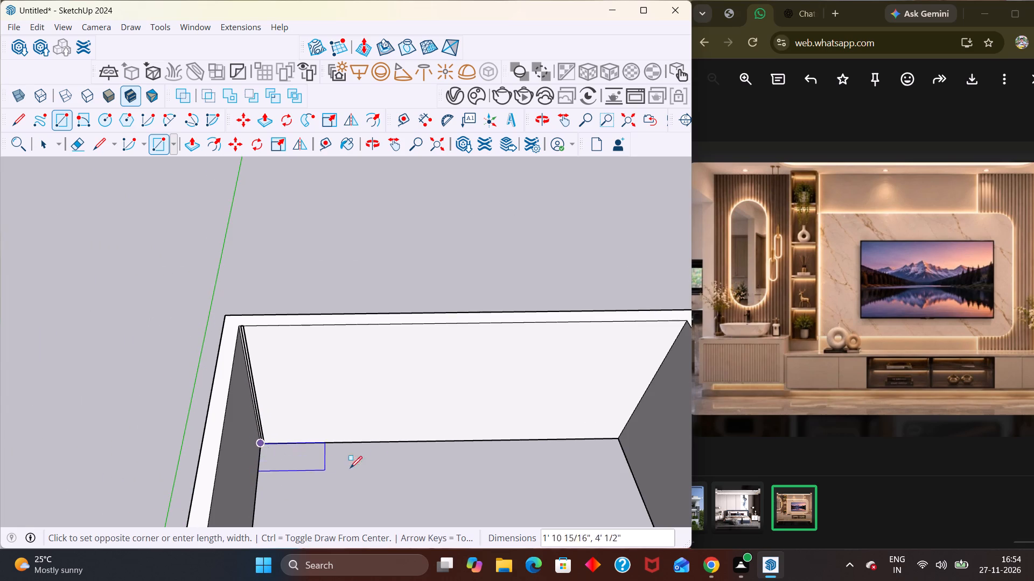
{"action": "scroll", "coordinate": [625, 447], "scroll_direction": "up", "scroll_amount": 2}
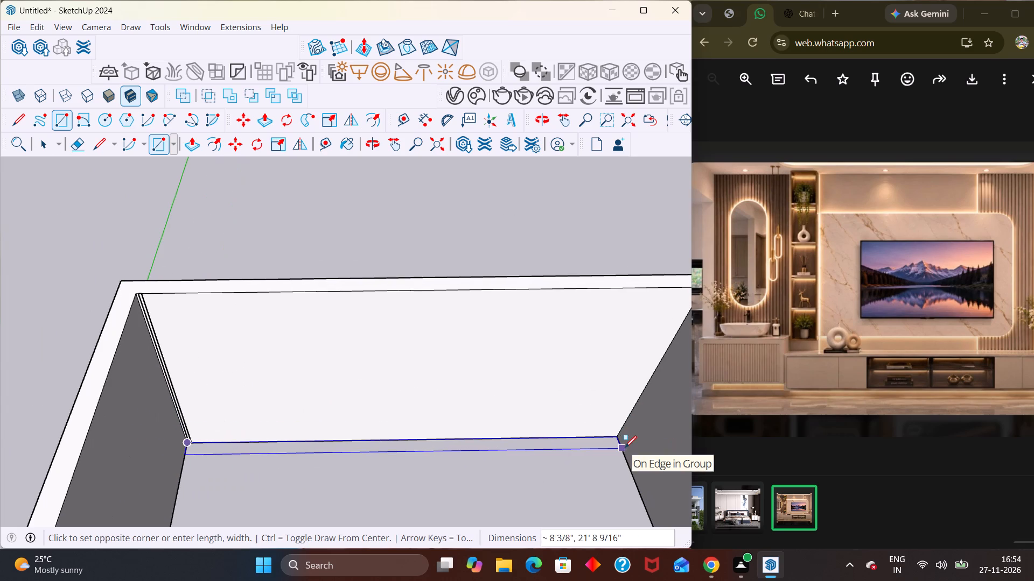
{"action": "scroll", "coordinate": [562, 430], "scroll_direction": "down", "scroll_amount": 5}
{"action": "middle_click_drag", "start_coordinate": [568, 484], "coordinate": [568, 516]}
{"action": "scroll", "coordinate": [569, 516], "scroll_direction": "up", "scroll_amount": 6}
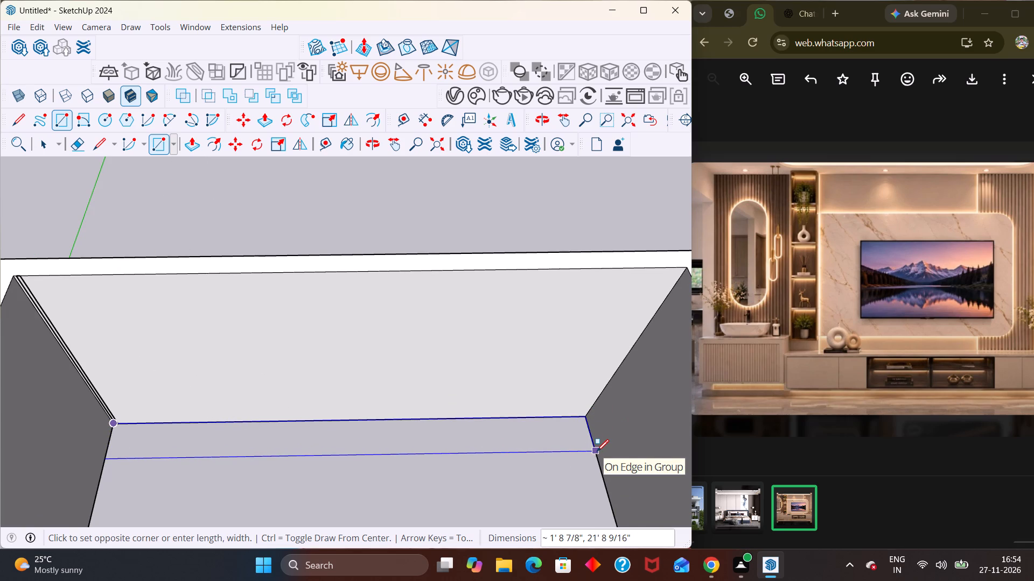
{"action": "left_click", "coordinate": [597, 451]}
Select the floor strip's face with its edges and make it a group.
{"action": "middle_click_drag", "start_coordinate": [541, 467], "coordinate": [537, 331]}
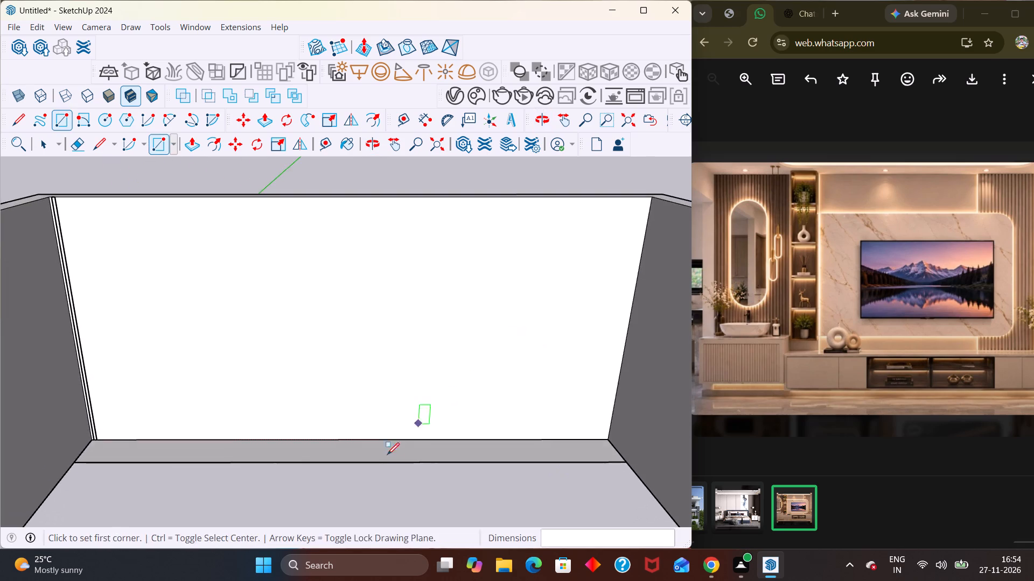
{"action": "middle_click_drag", "start_coordinate": [387, 457], "coordinate": [455, 426]}
{"action": "key", "text": "space"}
{"action": "double_click", "coordinate": [361, 457]}
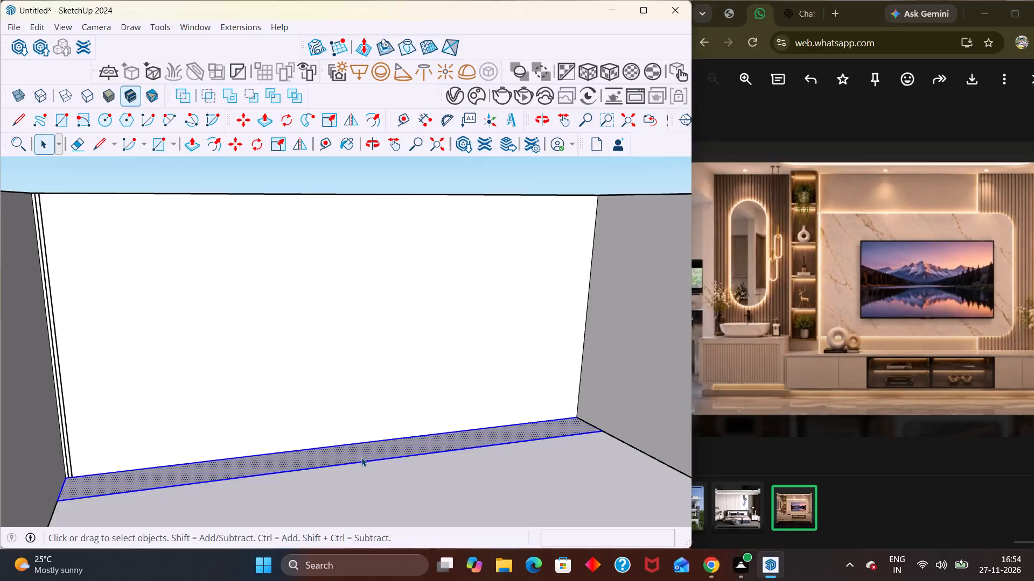
{"action": "right_click", "coordinate": [361, 457]}
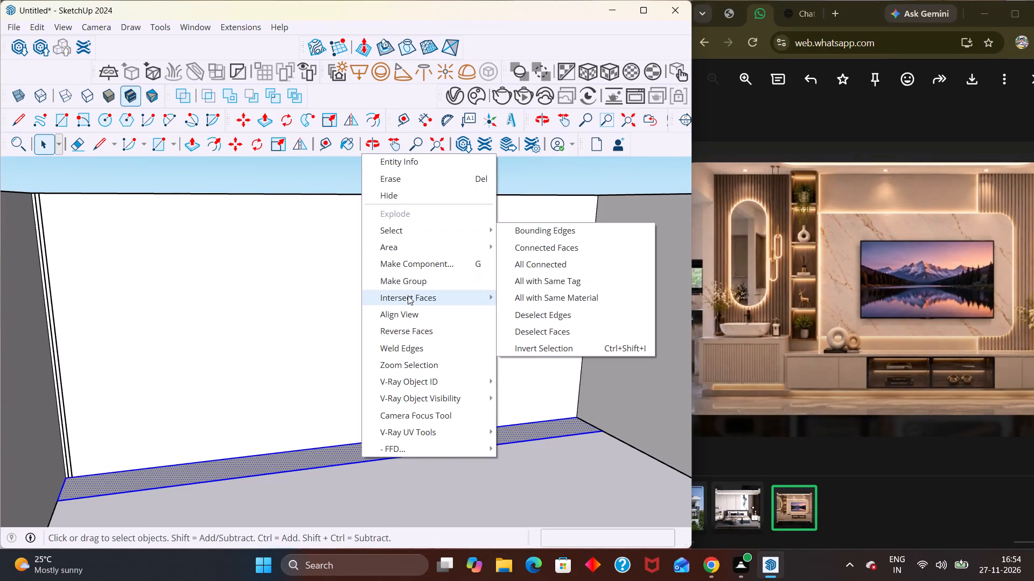
{"action": "left_click", "coordinate": [407, 286]}
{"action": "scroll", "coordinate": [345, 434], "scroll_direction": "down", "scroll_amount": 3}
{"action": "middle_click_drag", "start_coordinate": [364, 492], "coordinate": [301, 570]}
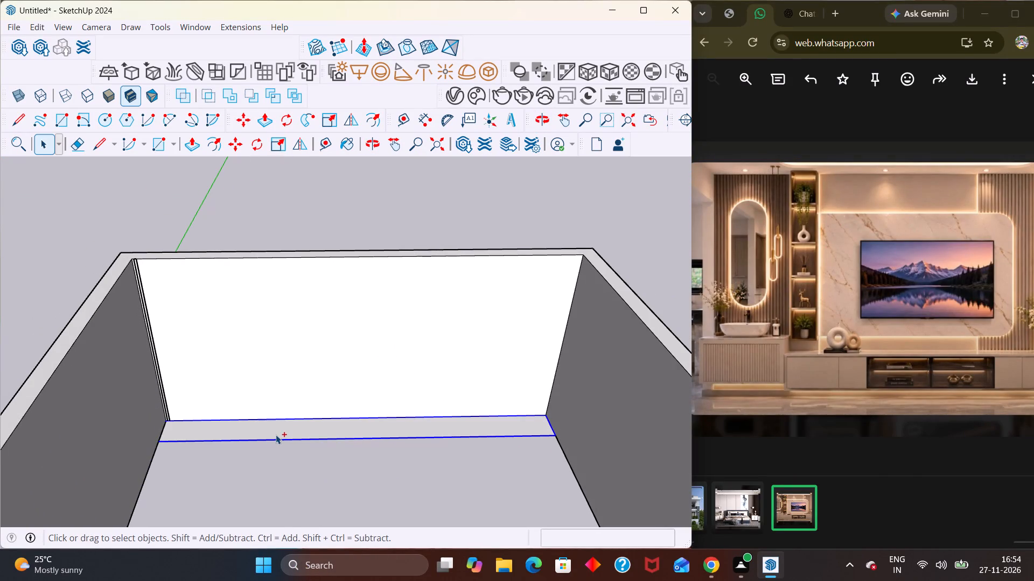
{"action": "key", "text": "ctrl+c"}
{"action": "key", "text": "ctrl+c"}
Open the floor strip group along the back wall and push/pull its face up about 3 5/16".
{"action": "scroll", "coordinate": [330, 473], "scroll_direction": "down", "scroll_amount": 2}
{"action": "middle_click_drag", "start_coordinate": [330, 461], "coordinate": [337, 543]}
{"action": "left_click", "coordinate": [340, 420]}
{"action": "double_click", "coordinate": [340, 420]}
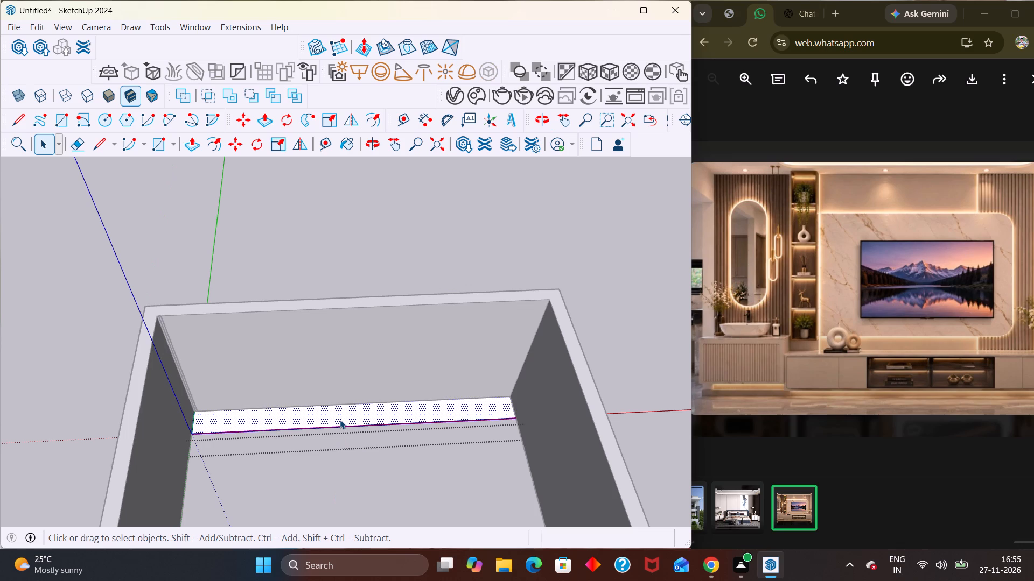
{"action": "key", "text": "p"}
{"action": "left_click", "coordinate": [341, 420]}
{"action": "middle_click_drag", "start_coordinate": [340, 422], "coordinate": [344, 368]}
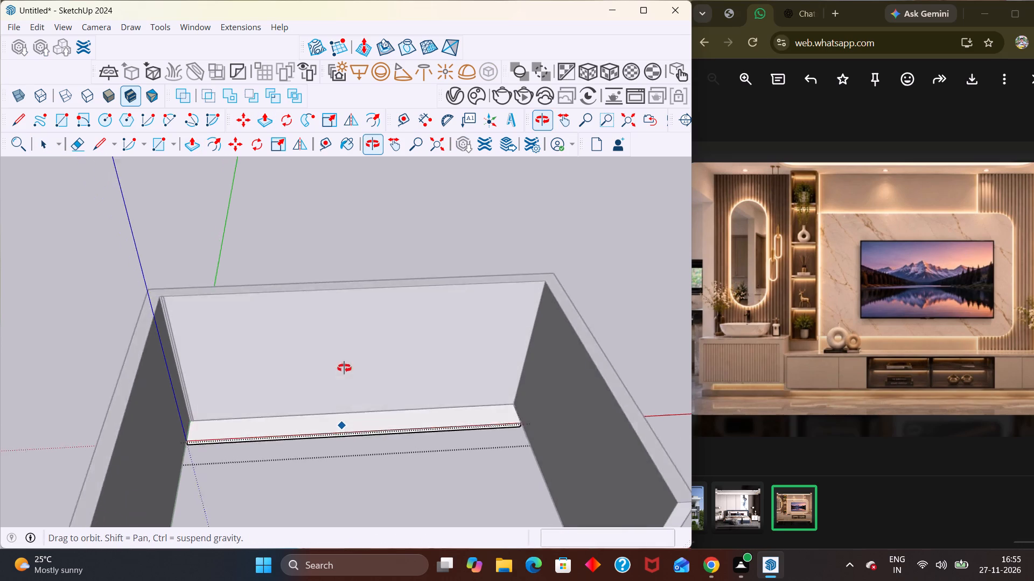
{"action": "middle_click_drag", "start_coordinate": [344, 368], "coordinate": [340, 316]}
{"action": "middle_click", "coordinate": [340, 316]}
{"action": "middle_click_drag", "start_coordinate": [326, 401], "coordinate": [324, 389]}
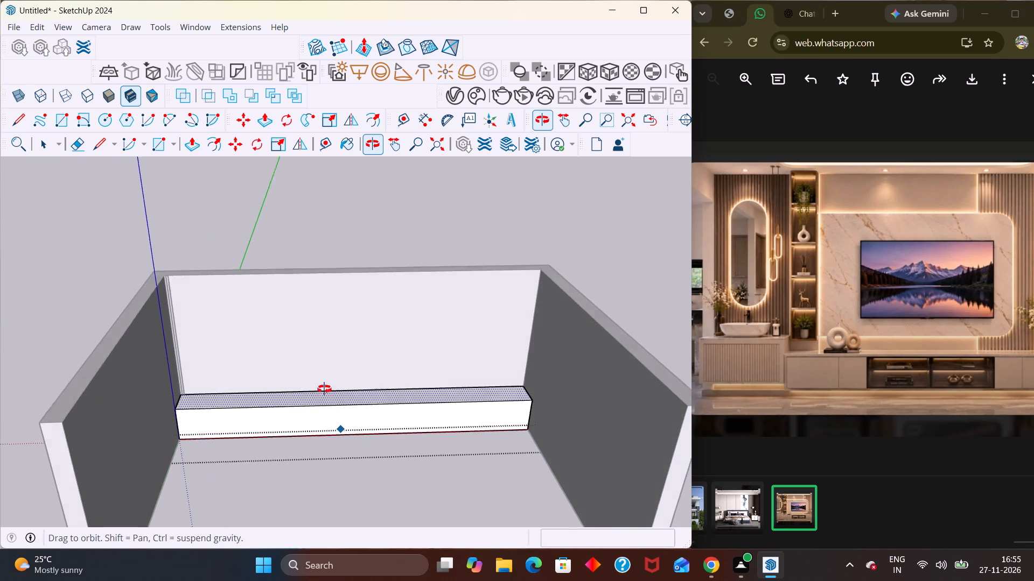
{"action": "middle_click_drag", "start_coordinate": [324, 389], "coordinate": [324, 335]}
{"action": "scroll", "coordinate": [324, 335], "scroll_direction": "up", "scroll_amount": 1}
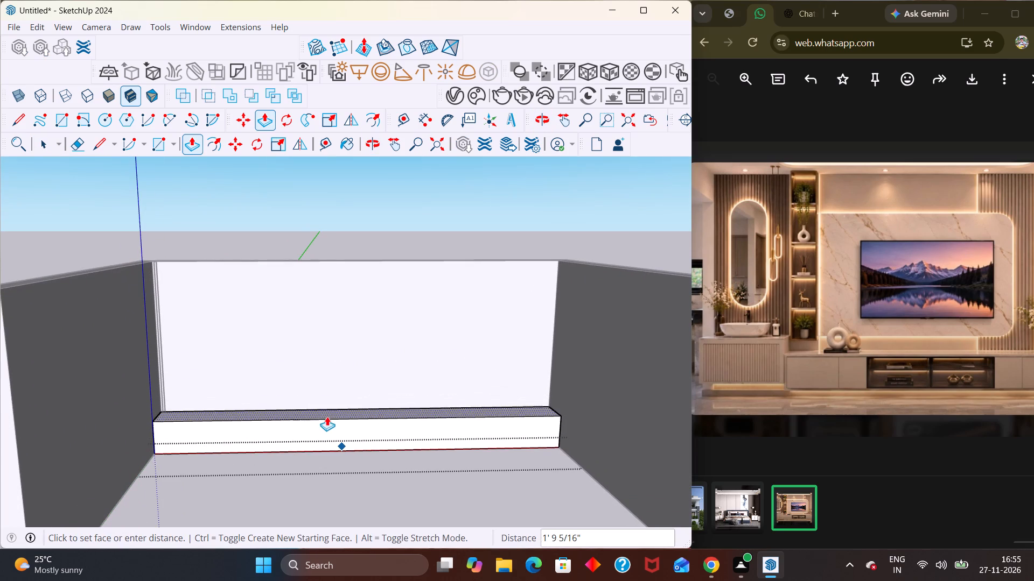
{"action": "middle_click_drag", "start_coordinate": [327, 416], "coordinate": [325, 395]}
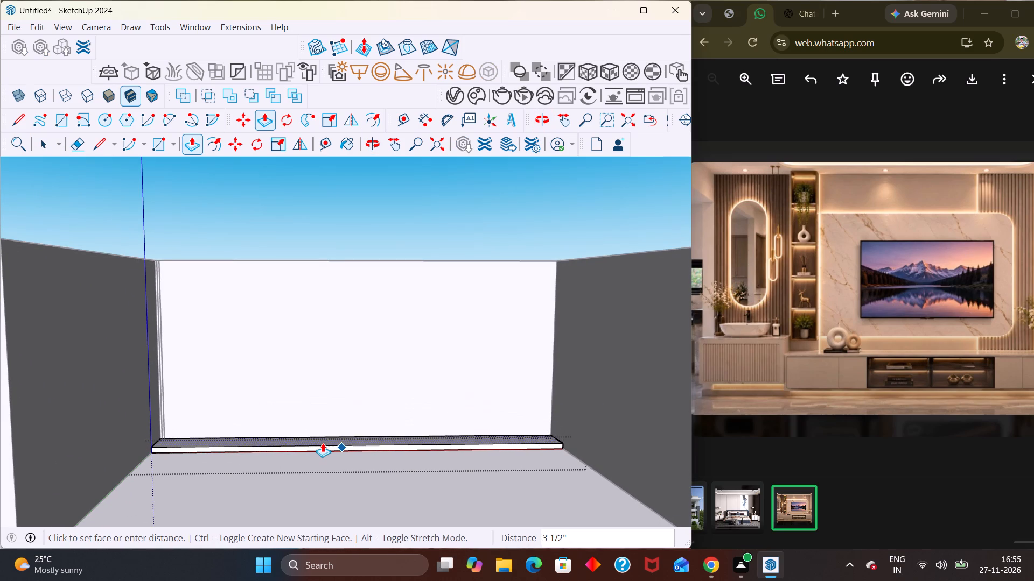
{"action": "scroll", "coordinate": [323, 443], "scroll_direction": "up", "scroll_amount": 6}
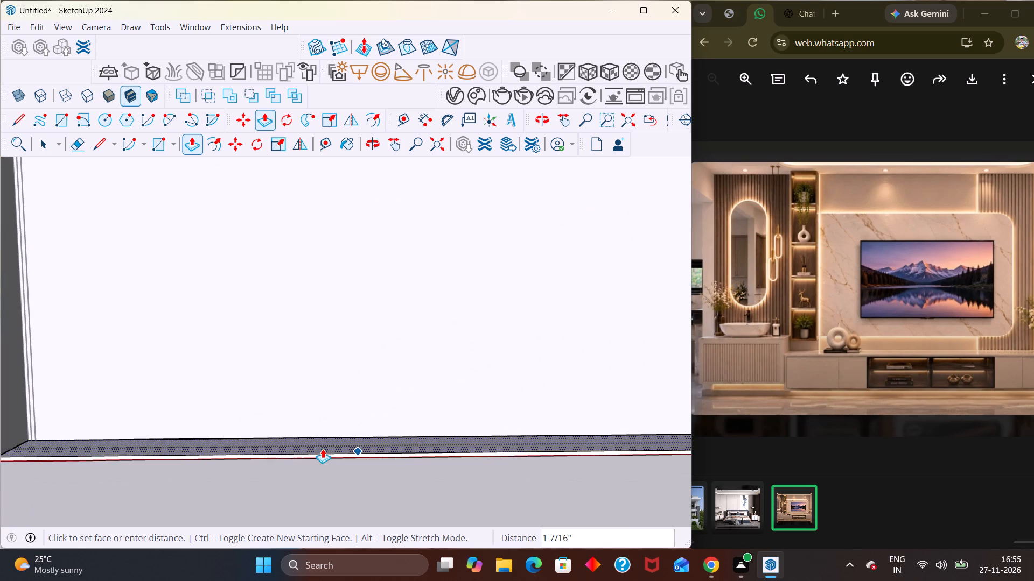
{"action": "left_click", "coordinate": [323, 443]}
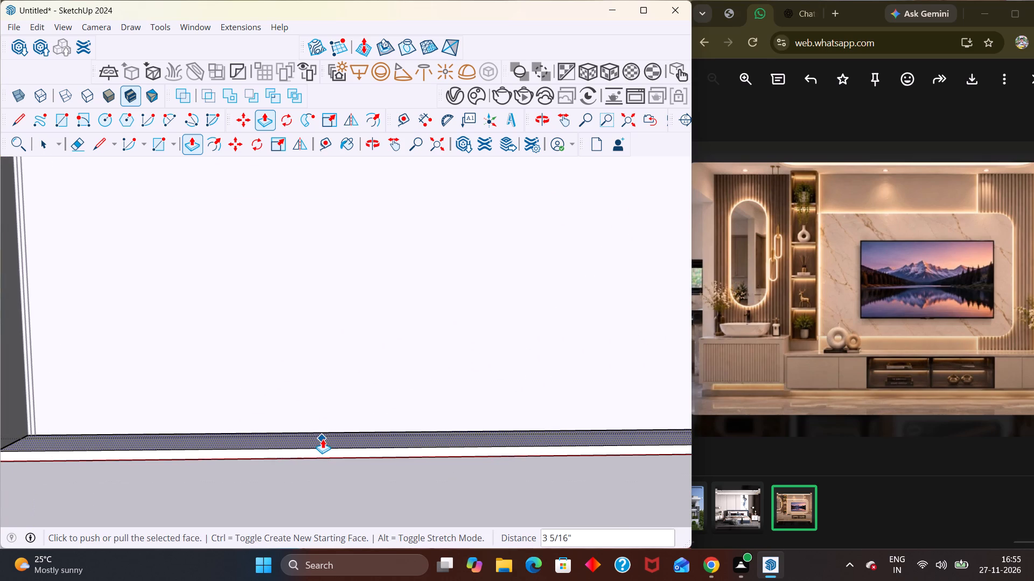
Push/pull the strip's top face up about 1' 9 5/16" as a new section above the plinth, and close the group.
{"action": "middle_click_drag", "start_coordinate": [323, 440], "coordinate": [318, 518]}
{"action": "left_click", "coordinate": [326, 438]}
{"action": "middle_click_drag", "start_coordinate": [323, 472], "coordinate": [324, 392]}
{"action": "scroll", "coordinate": [326, 386], "scroll_direction": "down", "scroll_amount": 3}
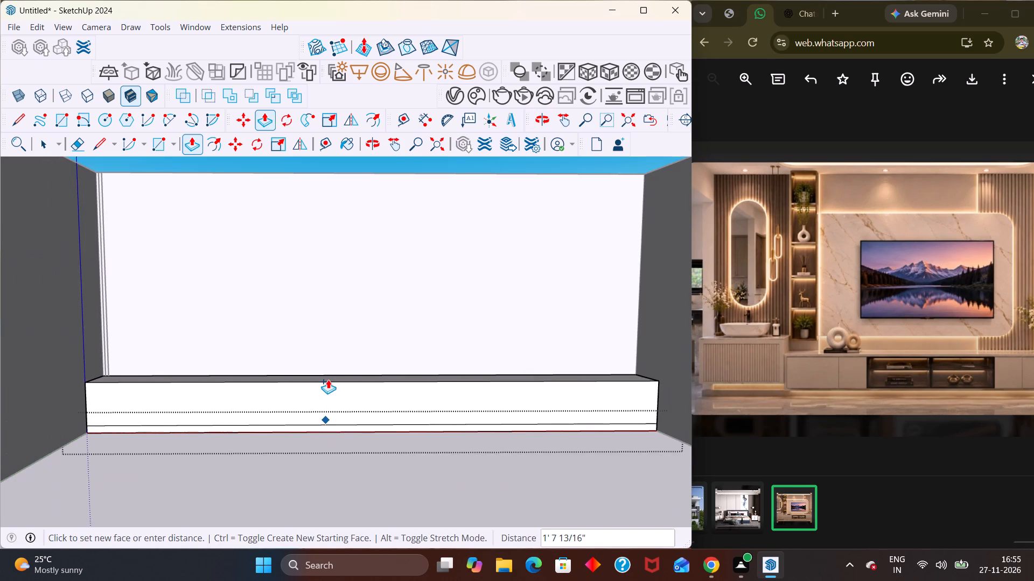
{"action": "scroll", "coordinate": [330, 377], "scroll_direction": "down", "scroll_amount": 4}
{"action": "middle_click_drag", "start_coordinate": [330, 377], "coordinate": [327, 357]}
{"action": "scroll", "coordinate": [327, 357], "scroll_direction": "up", "scroll_amount": 1}
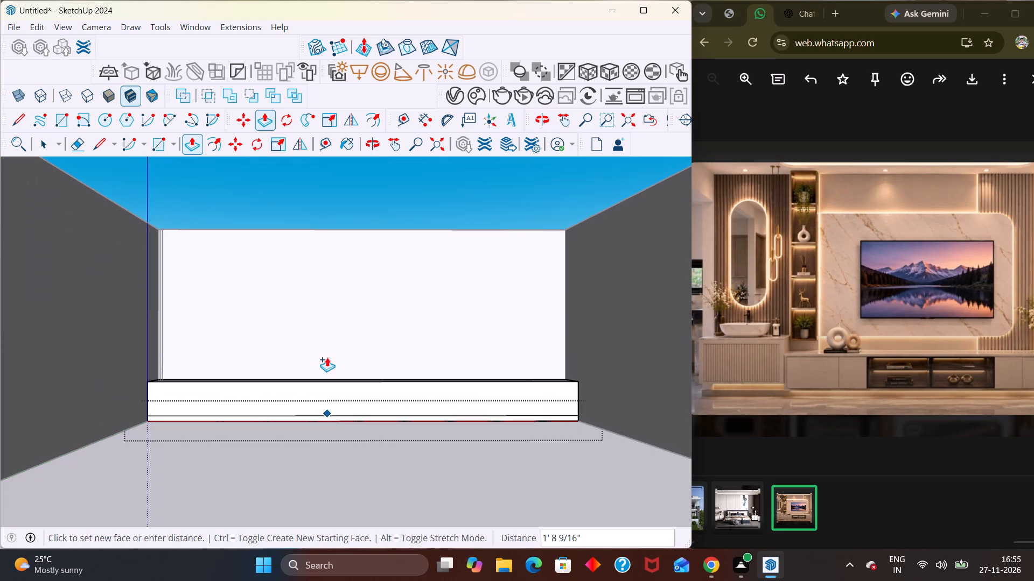
{"action": "middle_click_drag", "start_coordinate": [327, 357], "coordinate": [327, 386]}
{"action": "middle_click_drag", "start_coordinate": [327, 385], "coordinate": [327, 378]}
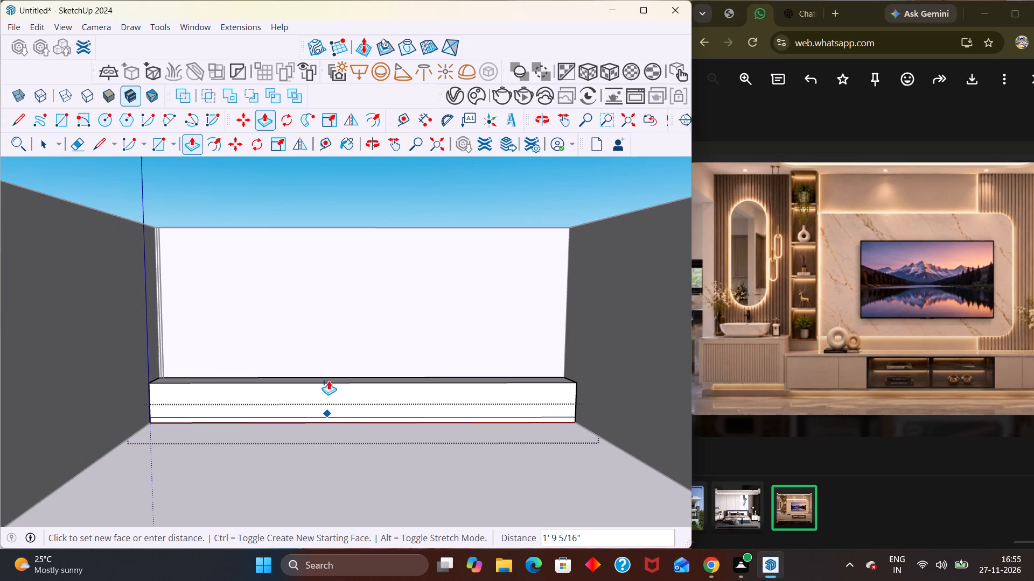
{"action": "left_click", "coordinate": [329, 380]}
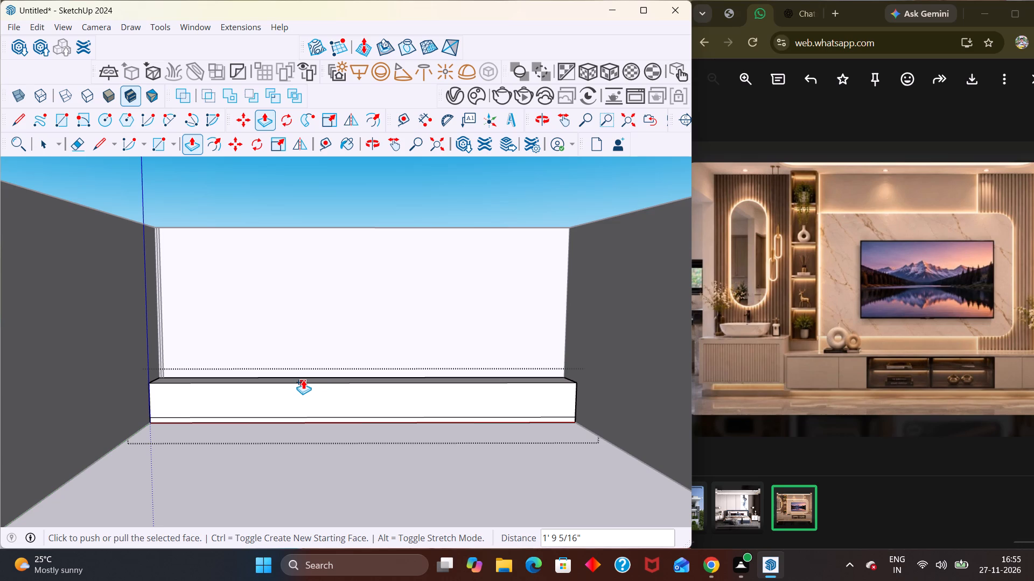
{"action": "key", "text": "space"}
{"action": "scroll", "coordinate": [303, 380], "scroll_direction": "down", "scroll_amount": 4}
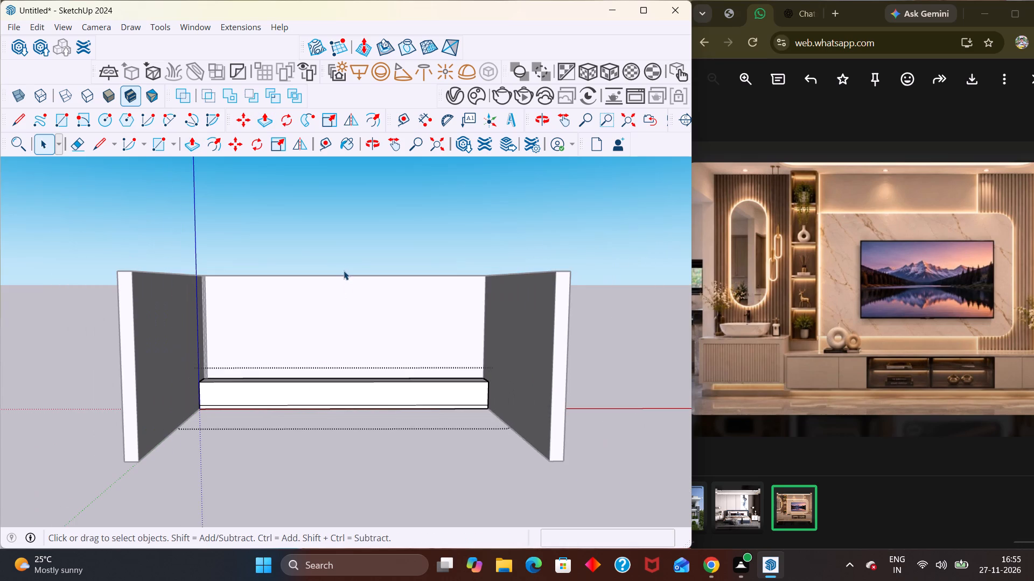
{"action": "left_click", "coordinate": [350, 256]}
Reopen the base box group, lower its top face by about 2 13/16" with Push/Pull, and close the group.
{"action": "middle_click_drag", "start_coordinate": [346, 386], "coordinate": [375, 447]}
{"action": "scroll", "coordinate": [297, 403], "scroll_direction": "up", "scroll_amount": 5}
{"action": "middle_click_drag", "start_coordinate": [334, 381], "coordinate": [308, 314]}
{"action": "scroll", "coordinate": [308, 316], "scroll_direction": "down", "scroll_amount": 2}
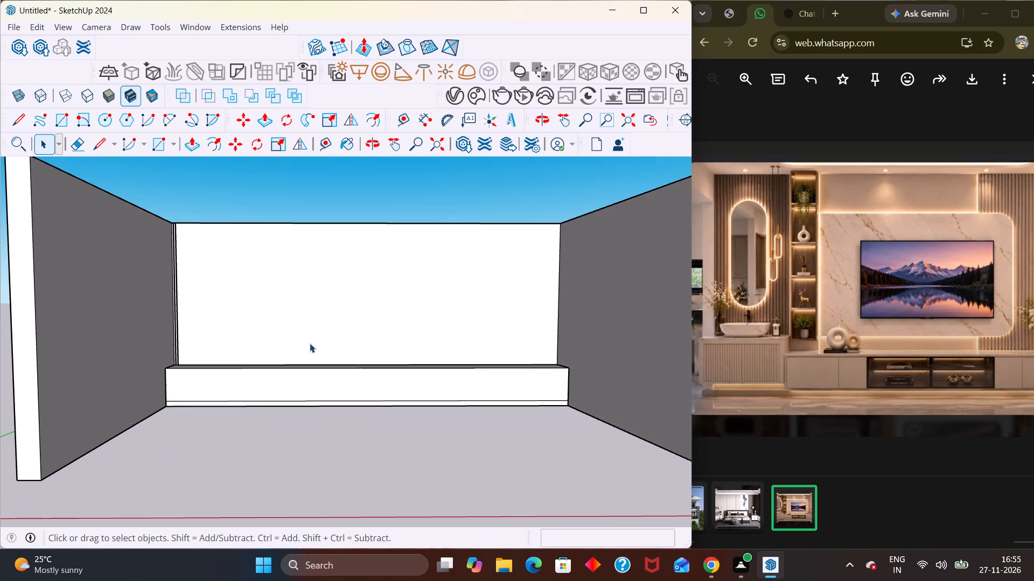
{"action": "middle_click_drag", "start_coordinate": [311, 351], "coordinate": [299, 367]}
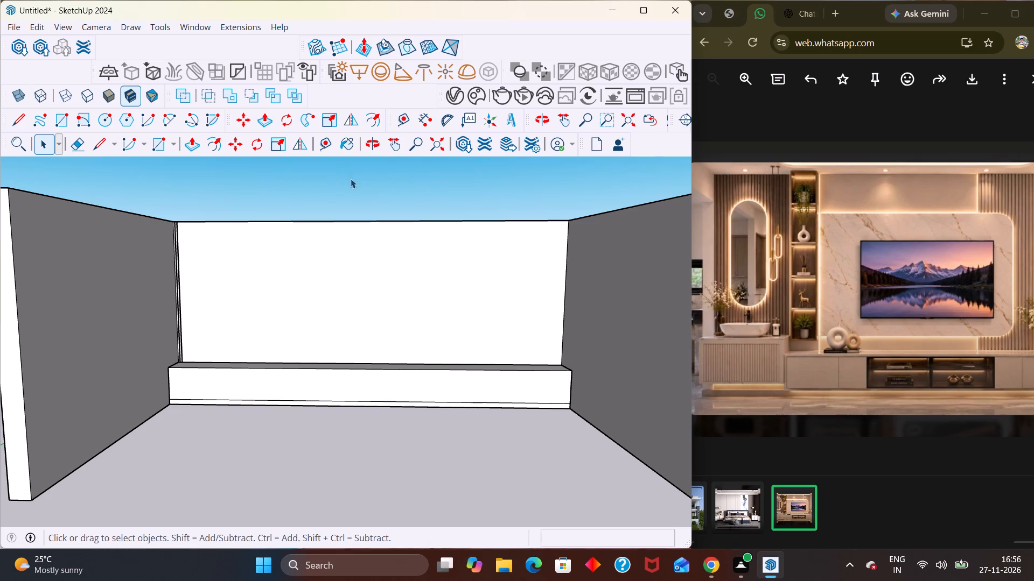
{"action": "middle_click_drag", "start_coordinate": [350, 389], "coordinate": [345, 432]}
{"action": "scroll", "coordinate": [350, 392], "scroll_direction": "up", "scroll_amount": 1}
{"action": "double_click", "coordinate": [325, 379]}
{"action": "scroll", "coordinate": [321, 377], "scroll_direction": "up", "scroll_amount": 2}
{"action": "middle_click", "coordinate": [321, 377]}
{"action": "middle_click_drag", "start_coordinate": [332, 409], "coordinate": [338, 457]}
{"action": "scroll", "coordinate": [338, 457], "scroll_direction": "up", "scroll_amount": 1}
{"action": "key", "text": "p"}
{"action": "left_click", "coordinate": [357, 360]}
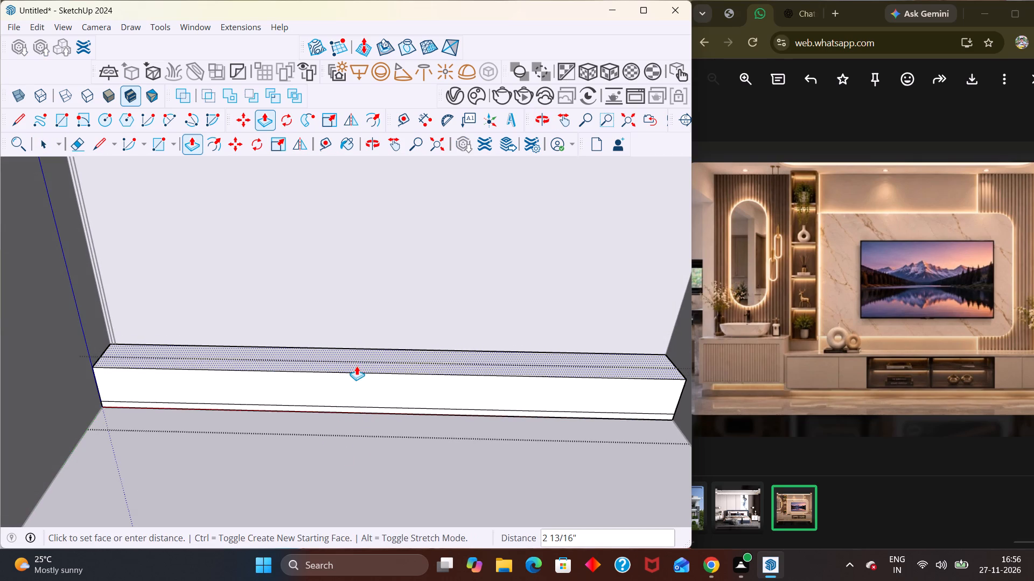
{"action": "left_click", "coordinate": [357, 366]}
{"action": "scroll", "coordinate": [368, 353], "scroll_direction": "down", "scroll_amount": 3}
{"action": "key", "text": "space"}
{"action": "scroll", "coordinate": [376, 353], "scroll_direction": "down", "scroll_amount": 2}
{"action": "middle_click_drag", "start_coordinate": [377, 353], "coordinate": [414, 264]}
{"action": "left_click", "coordinate": [412, 212]}
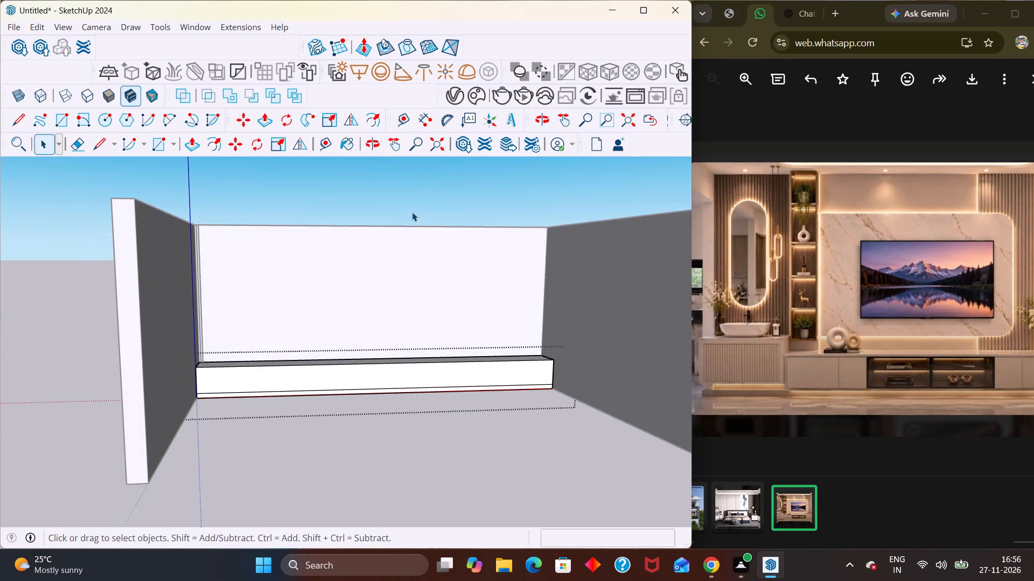
Examine the slat in the back wall's left corner, where it meets the base box and up to its top.
{"action": "middle_click_drag", "start_coordinate": [369, 386], "coordinate": [361, 346]}
{"action": "scroll", "coordinate": [331, 366], "scroll_direction": "up", "scroll_amount": 2}
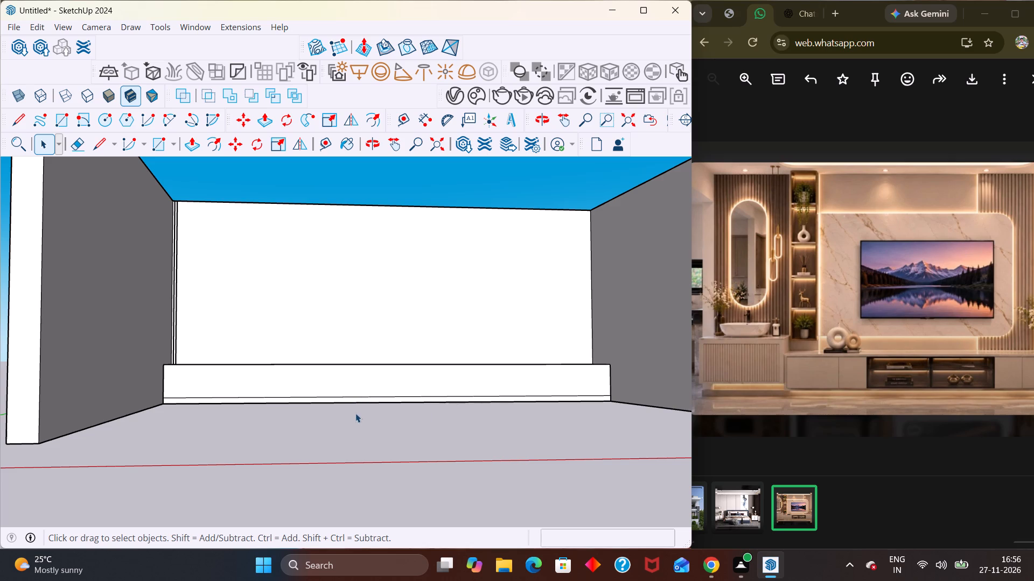
{"action": "middle_click_drag", "start_coordinate": [355, 430], "coordinate": [344, 472]}
{"action": "scroll", "coordinate": [191, 350], "scroll_direction": "up", "scroll_amount": 6}
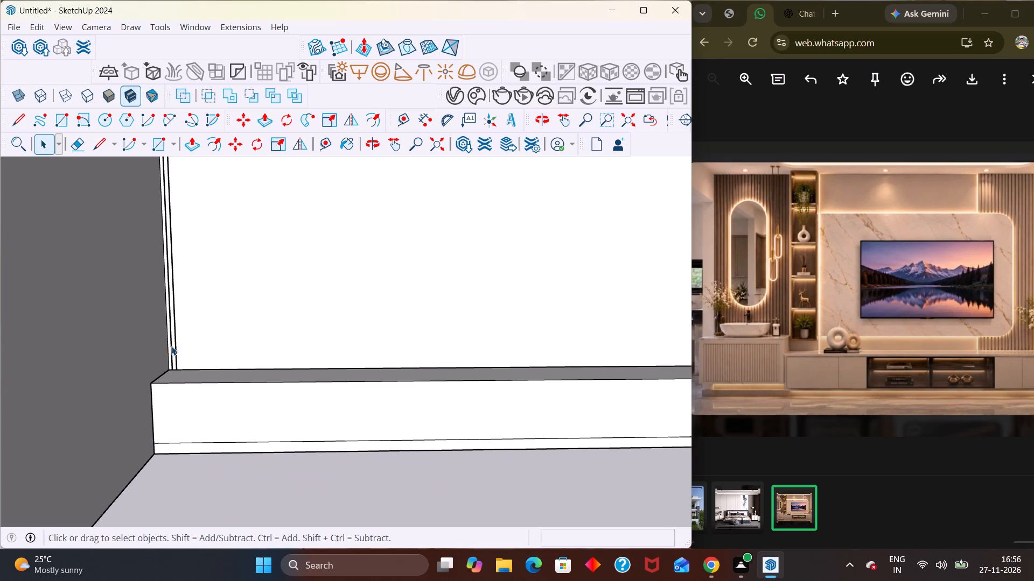
{"action": "scroll", "coordinate": [171, 346], "scroll_direction": "up", "scroll_amount": 11}
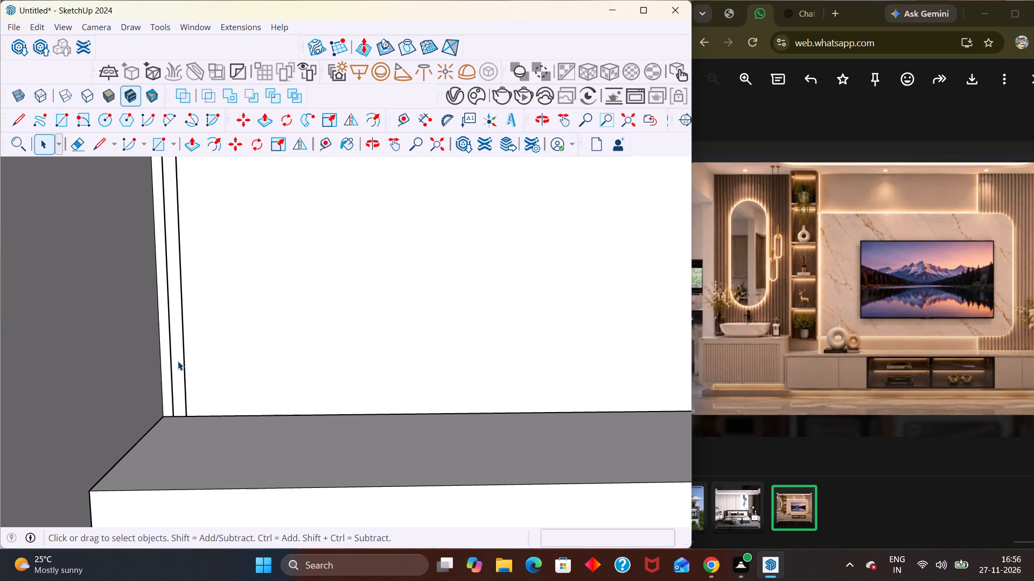
{"action": "scroll", "coordinate": [176, 356], "scroll_direction": "down", "scroll_amount": 16}
{"action": "scroll", "coordinate": [176, 372], "scroll_direction": "up", "scroll_amount": 1}
{"action": "scroll", "coordinate": [180, 375], "scroll_direction": "down", "scroll_amount": 5}
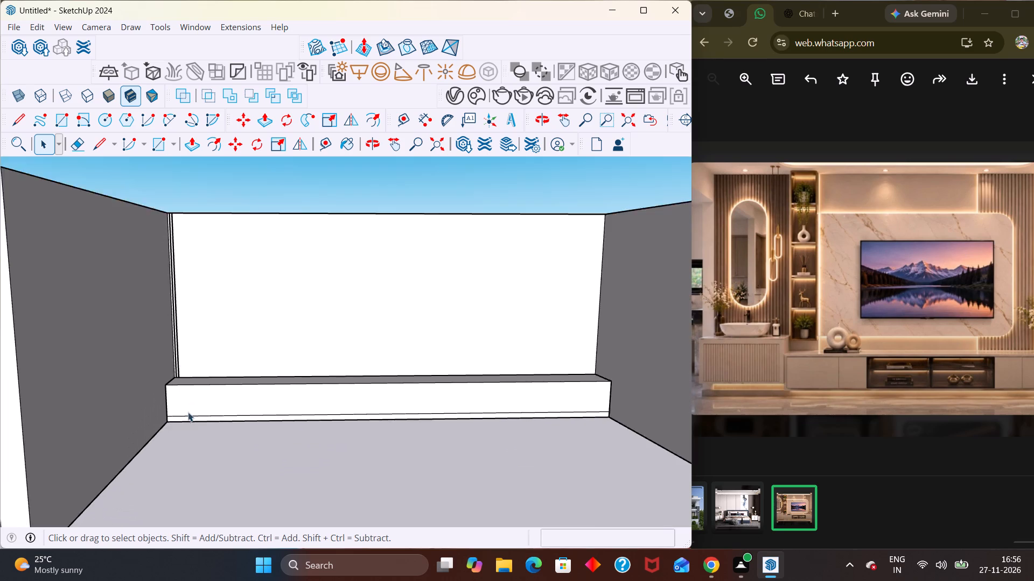
{"action": "middle_click_drag", "start_coordinate": [193, 392], "coordinate": [194, 277]}
{"action": "scroll", "coordinate": [193, 392], "scroll_direction": "down", "scroll_amount": 1}
{"action": "scroll", "coordinate": [179, 292], "scroll_direction": "up", "scroll_amount": 4}
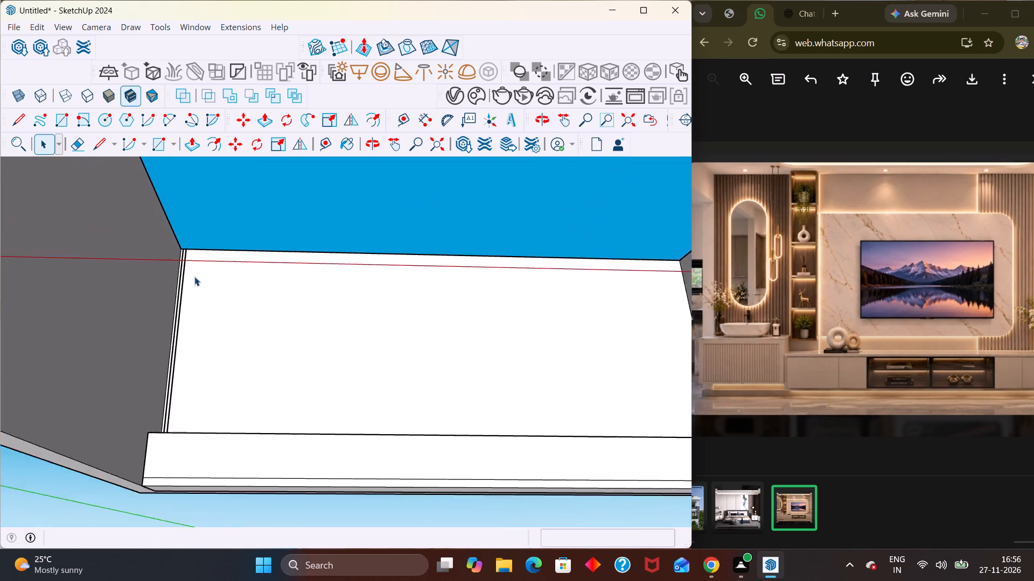
{"action": "scroll", "coordinate": [194, 277], "scroll_direction": "up", "scroll_amount": 2}
{"action": "middle_click", "coordinate": [184, 455]}
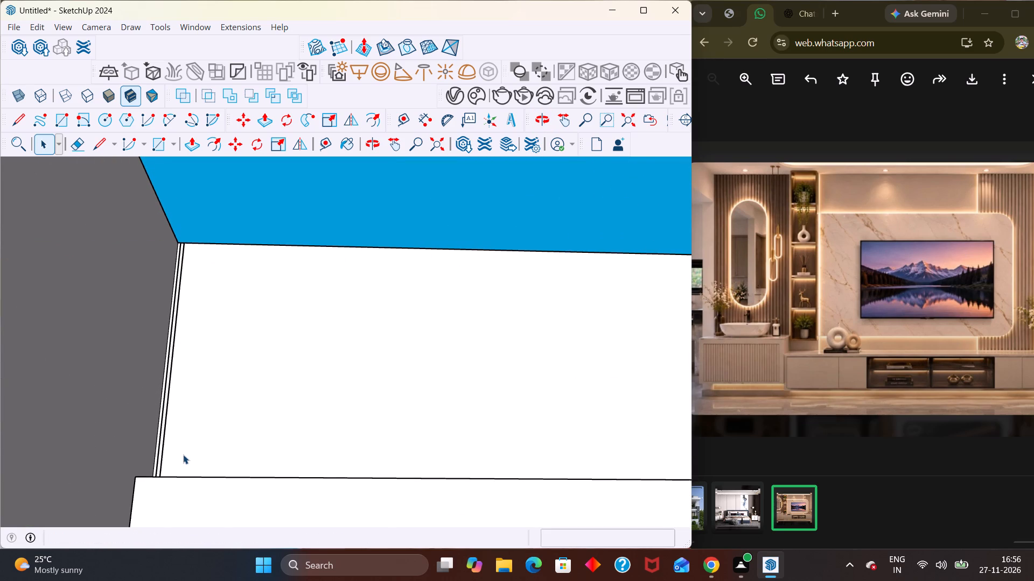
{"action": "scroll", "coordinate": [163, 445], "scroll_direction": "up", "scroll_amount": 2}
{"action": "scroll", "coordinate": [177, 435], "scroll_direction": "down", "scroll_amount": 2}
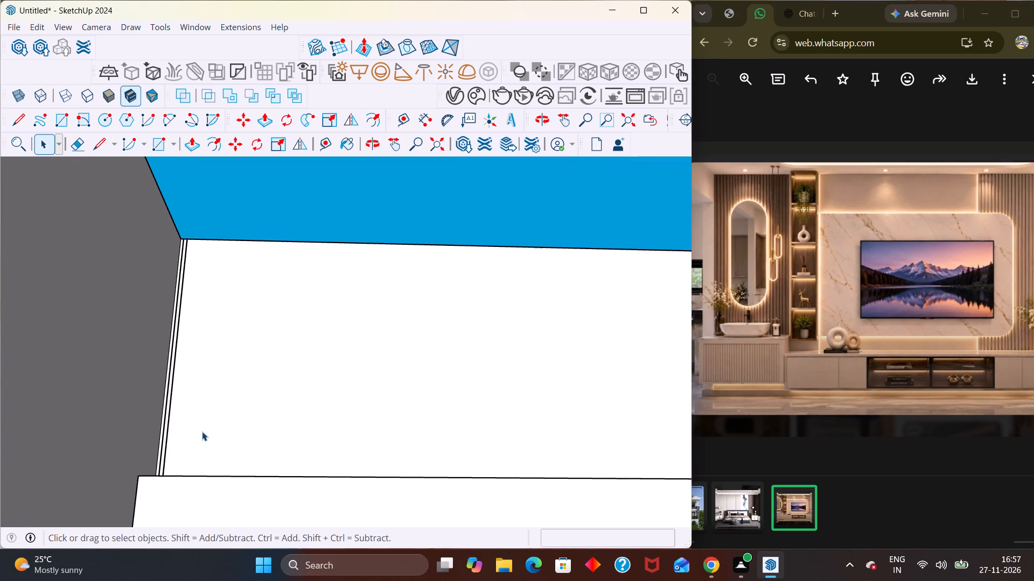
{"action": "scroll", "coordinate": [208, 440], "scroll_direction": "down", "scroll_amount": 1}
Open the base box group and draw a line about 1' 8 7/8" long across its top's depth, roughly a fifth along from the left end.
{"action": "middle_click_drag", "start_coordinate": [261, 555], "coordinate": [289, 572]}
{"action": "scroll", "coordinate": [291, 554], "scroll_direction": "up", "scroll_amount": 1}
{"action": "scroll", "coordinate": [305, 425], "scroll_direction": "down", "scroll_amount": 8}
{"action": "middle_click_drag", "start_coordinate": [327, 414], "coordinate": [325, 427]}
{"action": "scroll", "coordinate": [325, 423], "scroll_direction": "up", "scroll_amount": 1}
{"action": "middle_click_drag", "start_coordinate": [322, 443], "coordinate": [300, 550]}
{"action": "middle_click_drag", "start_coordinate": [285, 433], "coordinate": [287, 455]}
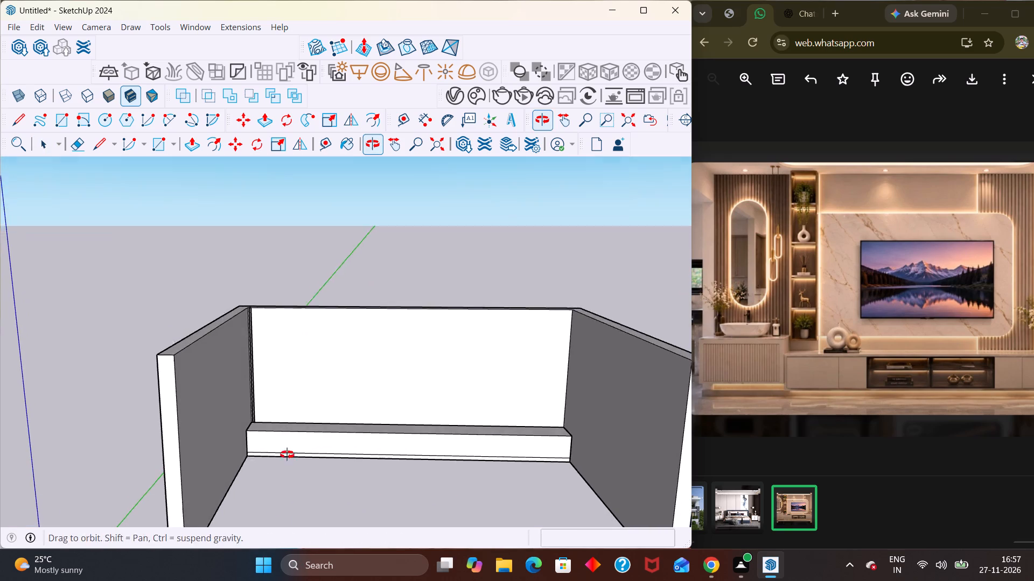
{"action": "middle_click_drag", "start_coordinate": [287, 455], "coordinate": [288, 469]}
{"action": "middle_click_drag", "start_coordinate": [268, 464], "coordinate": [258, 495]}
{"action": "scroll", "coordinate": [271, 399], "scroll_direction": "up", "scroll_amount": 3}
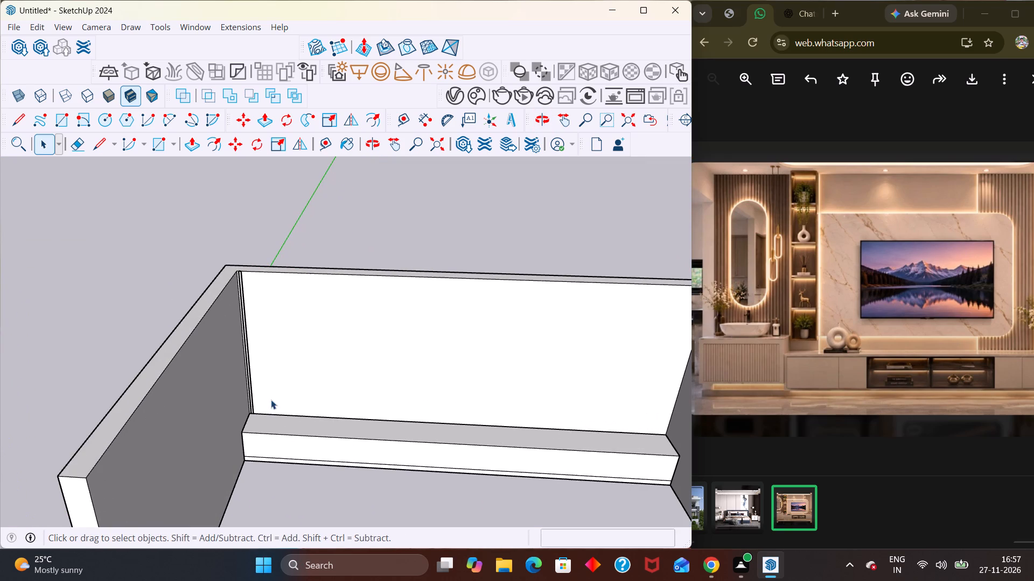
{"action": "left_click", "coordinate": [278, 433]}
{"action": "left_click", "coordinate": [278, 433]}
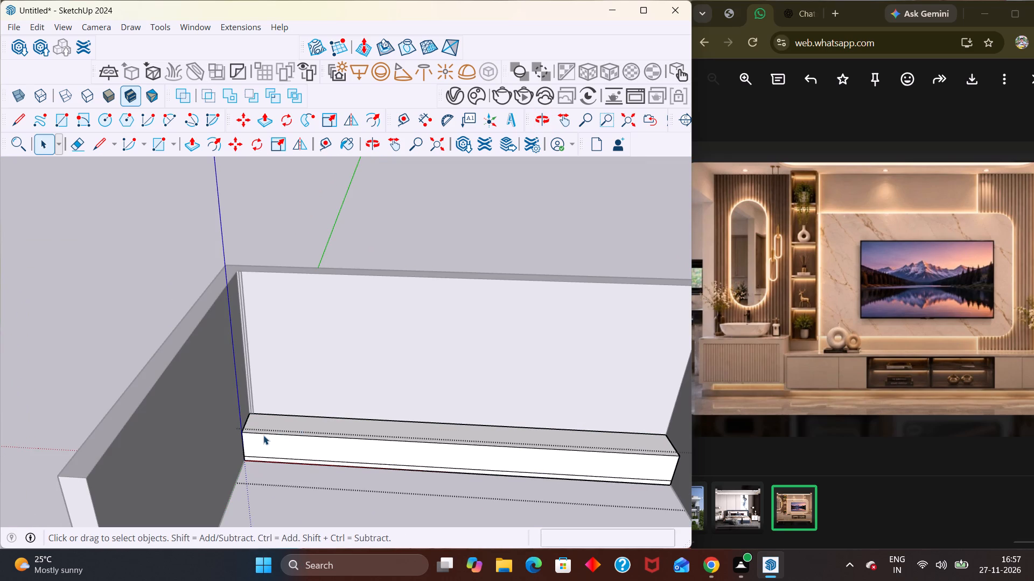
{"action": "middle_click_drag", "start_coordinate": [347, 460], "coordinate": [349, 482]}
{"action": "key", "text": "l"}
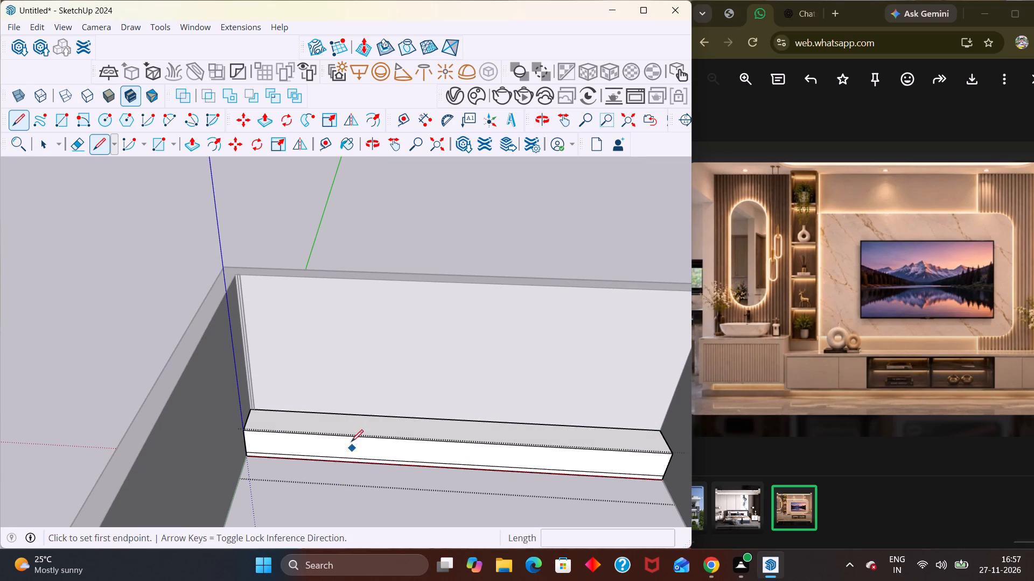
{"action": "left_click", "coordinate": [350, 415]}
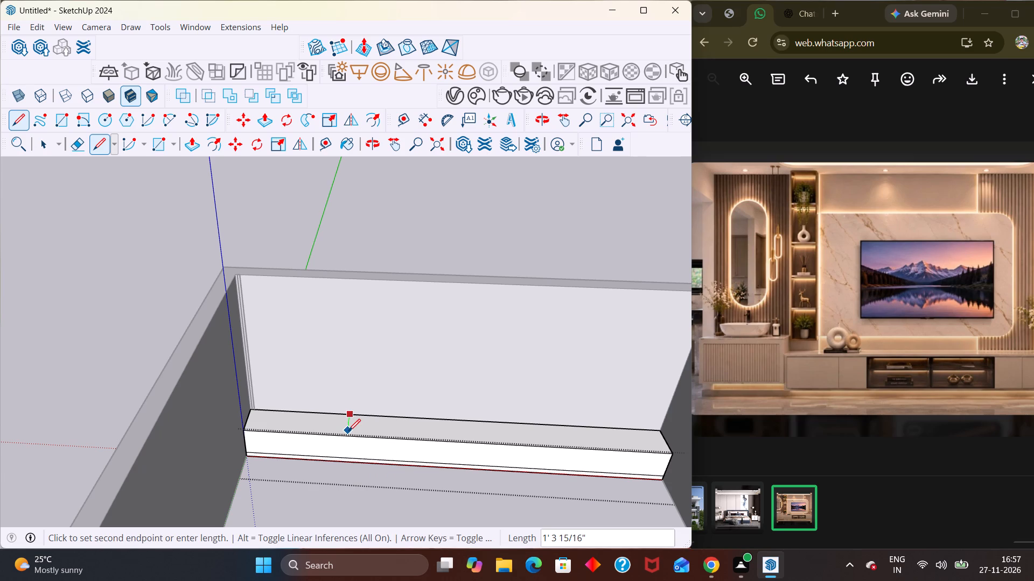
{"action": "key", "text": "ctrl+z"}
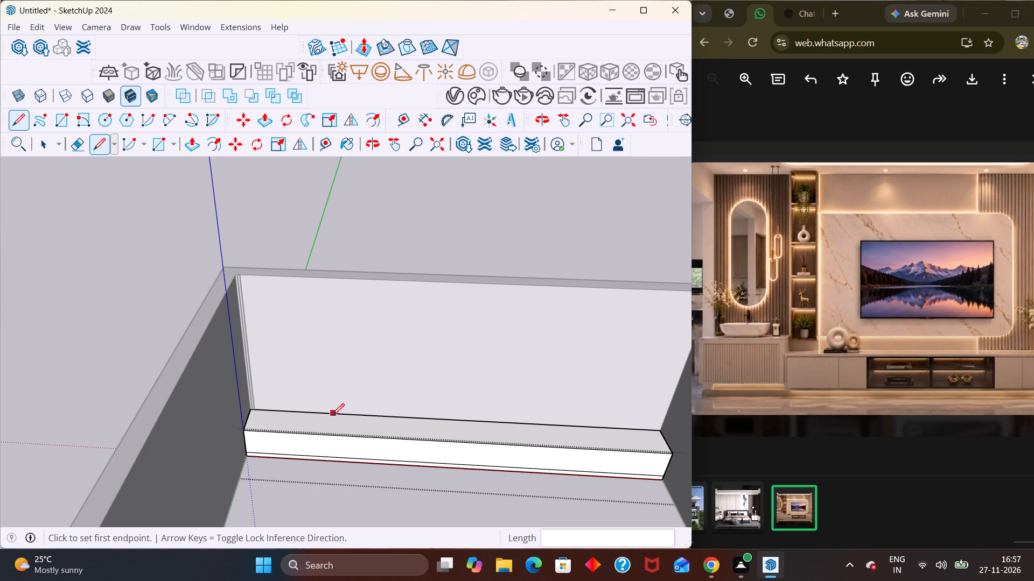
{"action": "left_click", "coordinate": [331, 415]}
{"action": "left_click", "coordinate": [324, 438]}
{"action": "scroll", "coordinate": [334, 422], "scroll_direction": "down", "scroll_amount": 6}
{"action": "key", "text": "space"}
{"action": "scroll", "coordinate": [809, 365], "scroll_direction": "down", "scroll_amount": 3}
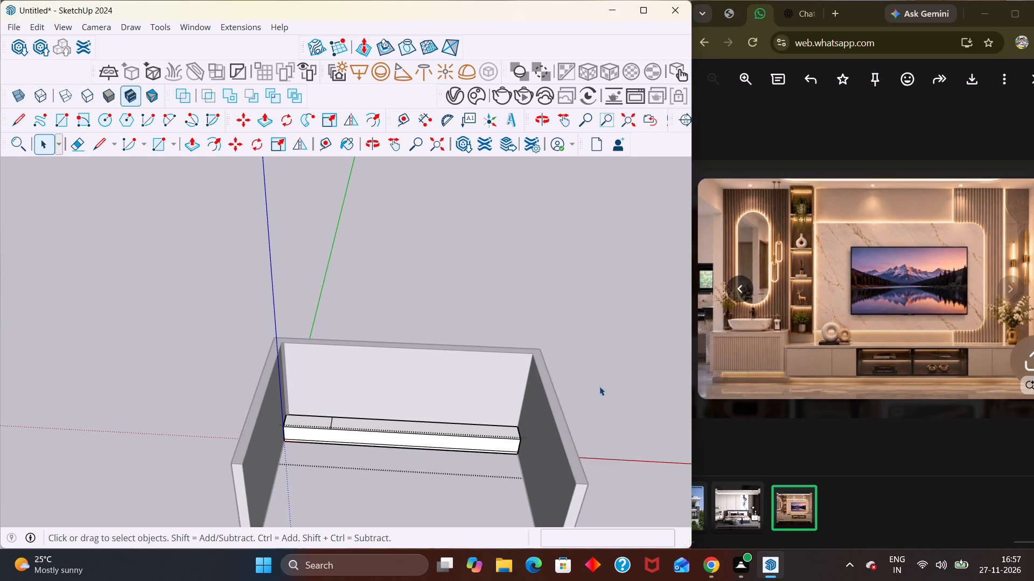
{"action": "middle_click_drag", "start_coordinate": [327, 457], "coordinate": [328, 428]}
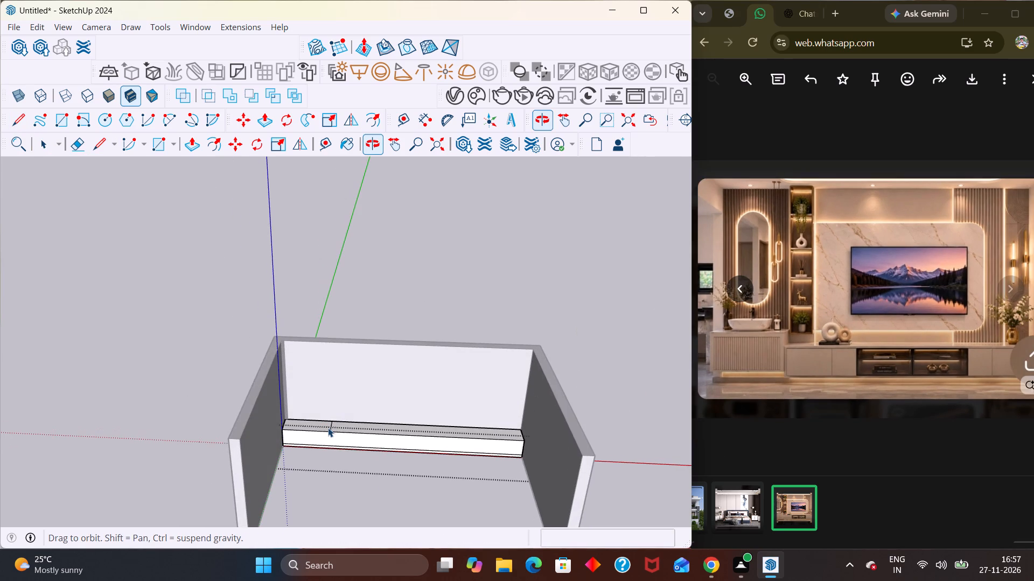
Raise the top face of the base box's short left-end section with Push/Pull, forming a taller block beside the long low section.
{"action": "middle_click_drag", "start_coordinate": [315, 424], "coordinate": [320, 365]}
{"action": "scroll", "coordinate": [304, 412], "scroll_direction": "up", "scroll_amount": 3}
{"action": "middle_click_drag", "start_coordinate": [306, 426], "coordinate": [311, 483]}
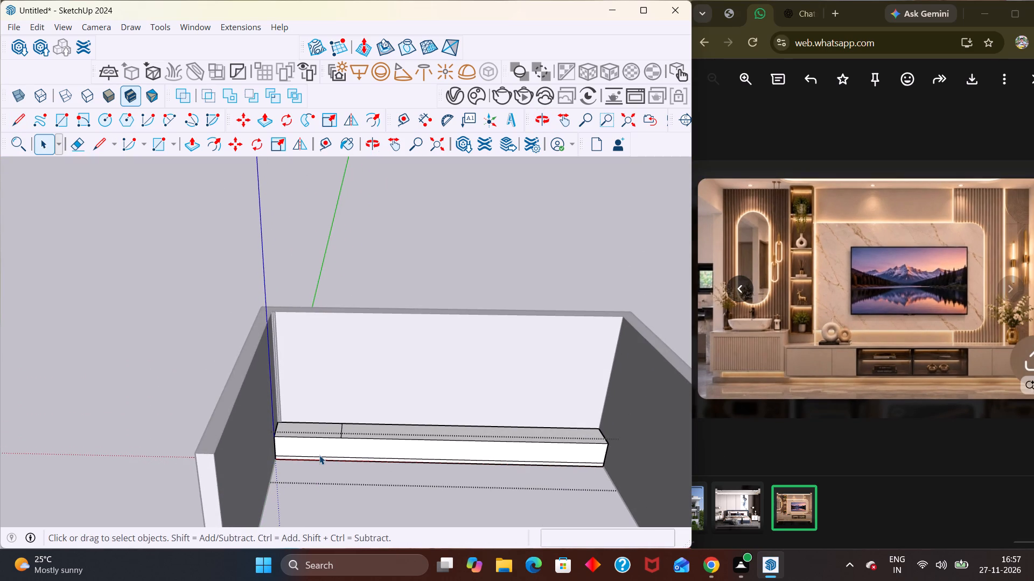
{"action": "key", "text": "p"}
{"action": "left_click", "coordinate": [328, 428]}
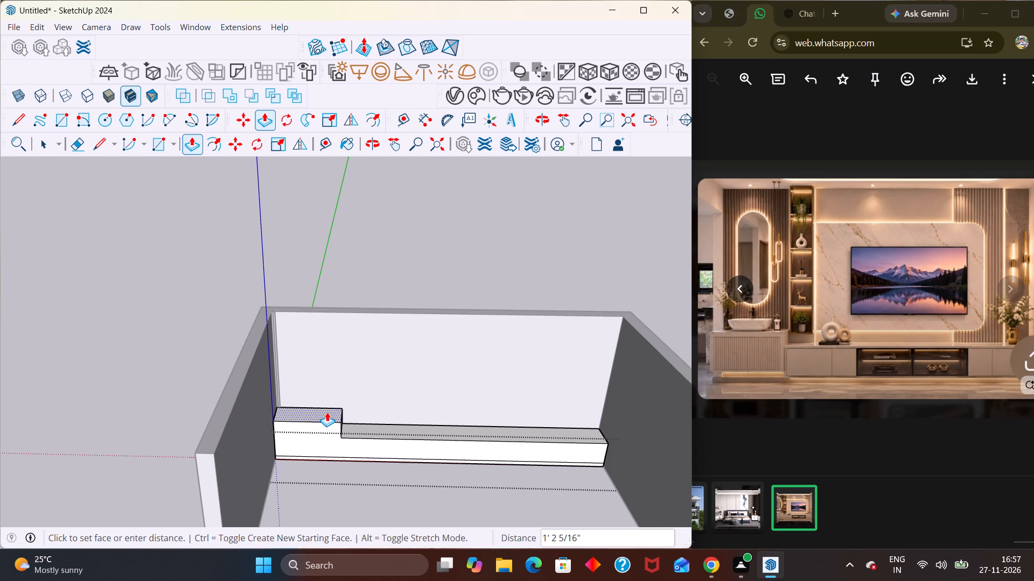
{"action": "middle_click_drag", "start_coordinate": [326, 412], "coordinate": [335, 366]}
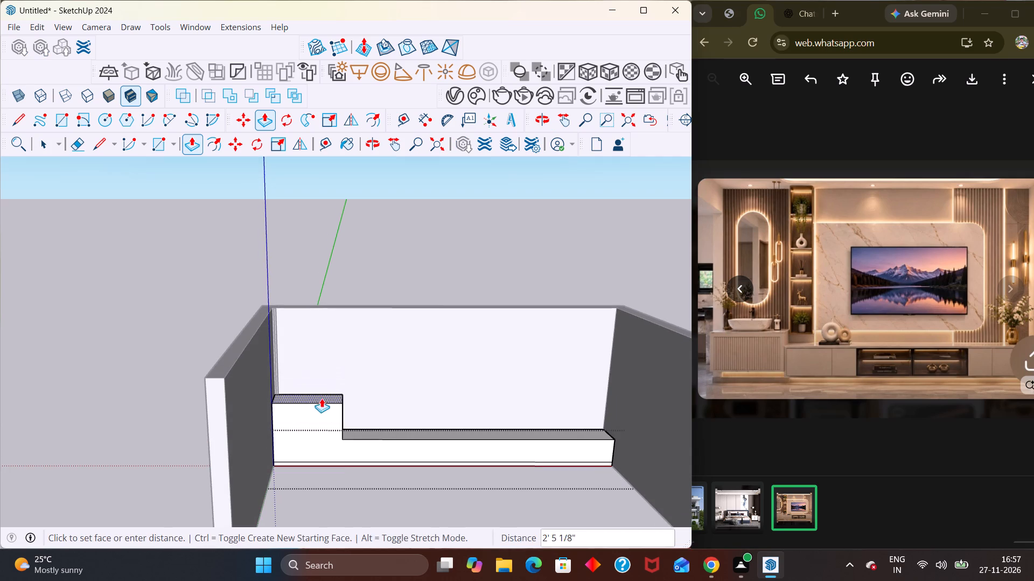
{"action": "middle_click_drag", "start_coordinate": [322, 398], "coordinate": [322, 364]}
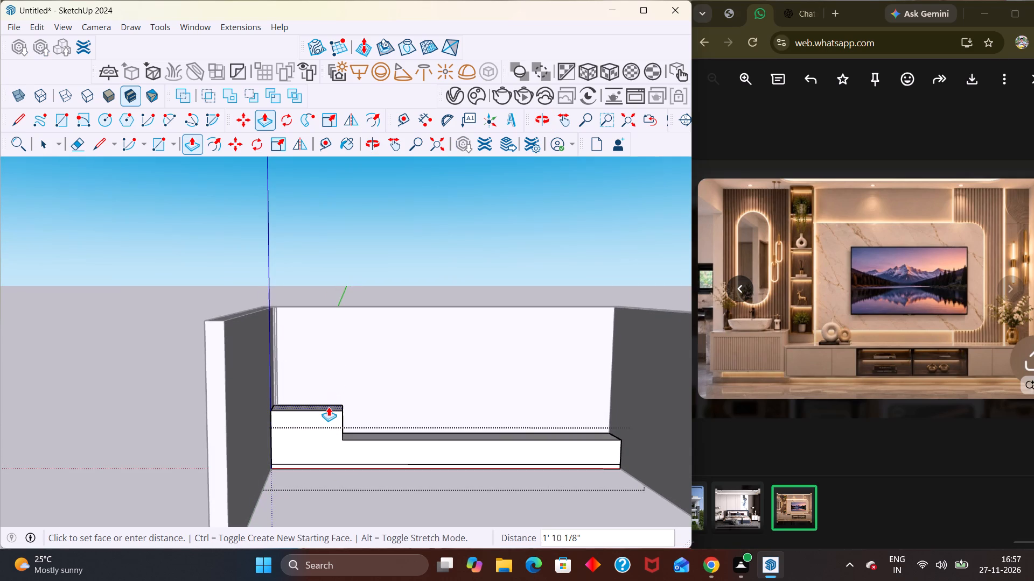
{"action": "middle_click_drag", "start_coordinate": [326, 414], "coordinate": [323, 384]}
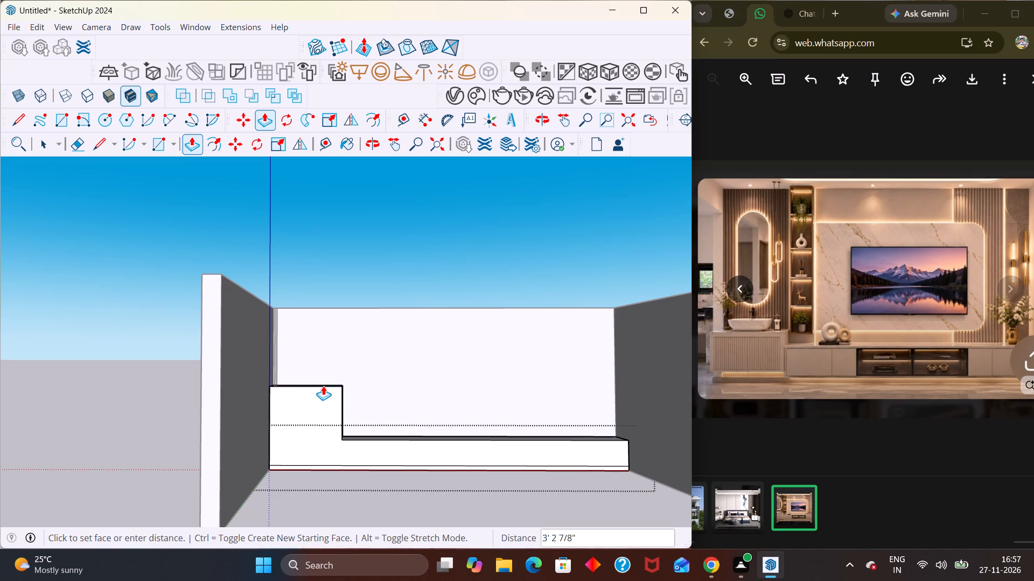
{"action": "left_click", "coordinate": [323, 414]}
{"action": "key", "text": "space"}
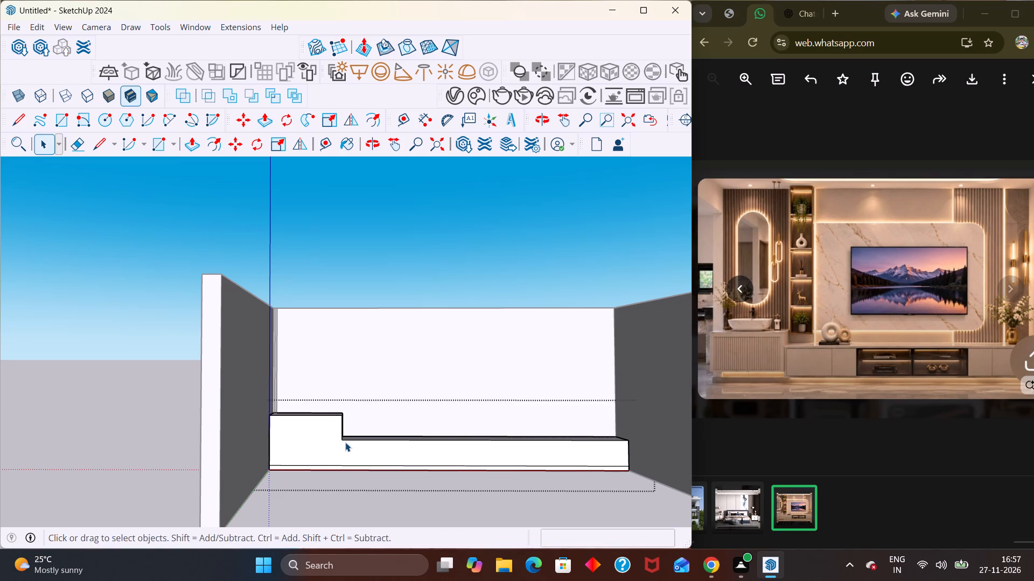
Draw a vertical line about 1' 4 7/8" from the step's lower front corner down to the plinth line, and close the group.
{"action": "middle_click_drag", "start_coordinate": [345, 442], "coordinate": [335, 451]}
{"action": "scroll", "coordinate": [334, 451], "scroll_direction": "up", "scroll_amount": 6}
{"action": "key", "text": "l"}
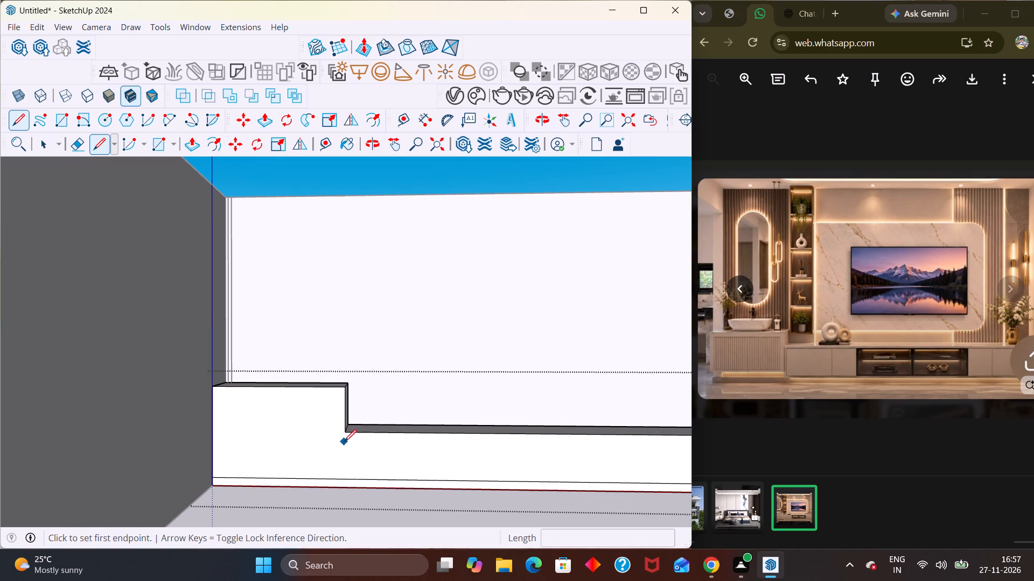
{"action": "left_click", "coordinate": [344, 432]}
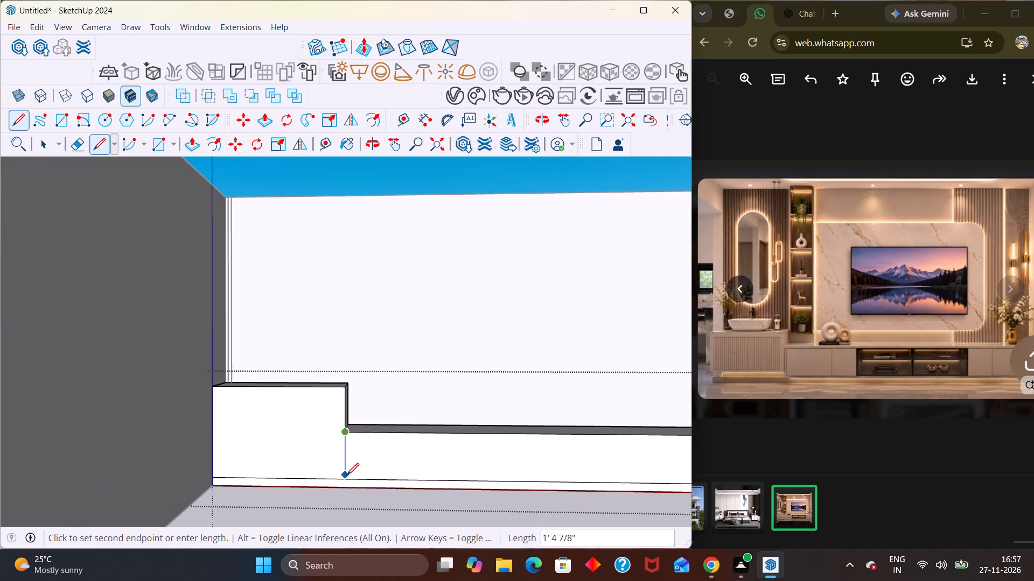
{"action": "left_click", "coordinate": [346, 476]}
{"action": "key", "text": "space"}
{"action": "scroll", "coordinate": [357, 430], "scroll_direction": "down", "scroll_amount": 3}
{"action": "middle_click", "coordinate": [357, 434]}
{"action": "middle_click_drag", "start_coordinate": [358, 437], "coordinate": [257, 463]}
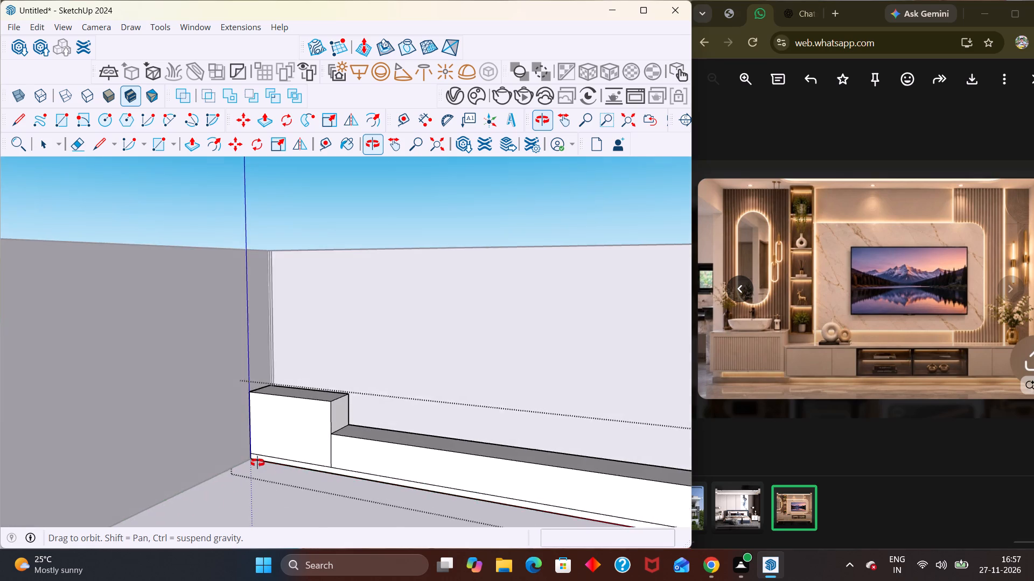
{"action": "middle_click_drag", "start_coordinate": [257, 463], "coordinate": [268, 430]}
{"action": "scroll", "coordinate": [258, 440], "scroll_direction": "up", "scroll_amount": 3}
{"action": "scroll", "coordinate": [374, 431], "scroll_direction": "up", "scroll_amount": 7}
{"action": "middle_click_drag", "start_coordinate": [402, 429], "coordinate": [392, 442]}
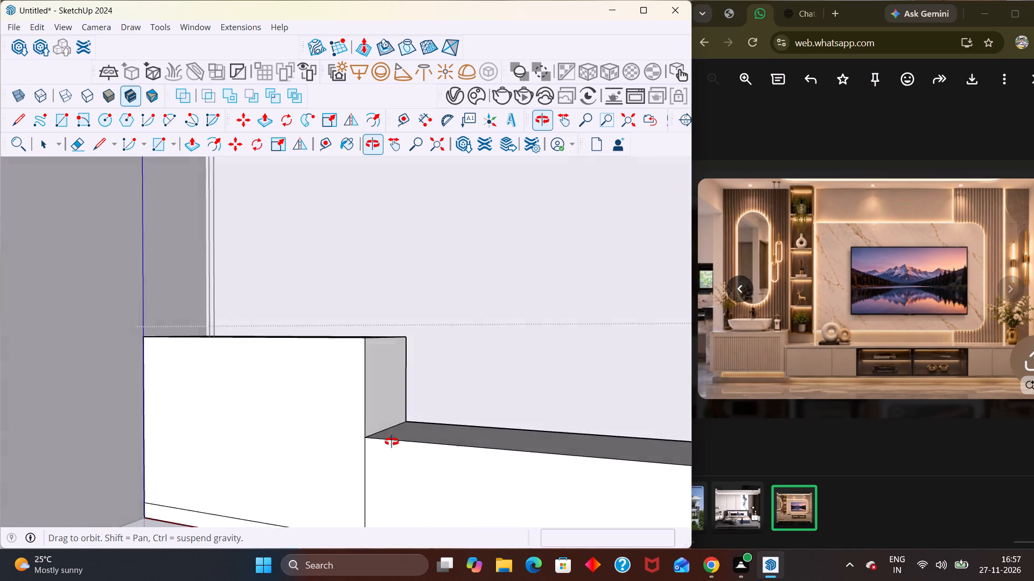
{"action": "scroll", "coordinate": [392, 442], "scroll_direction": "up", "scroll_amount": 1}
{"action": "middle_click_drag", "start_coordinate": [392, 442], "coordinate": [306, 462]}
{"action": "scroll", "coordinate": [295, 467], "scroll_direction": "down", "scroll_amount": 14}
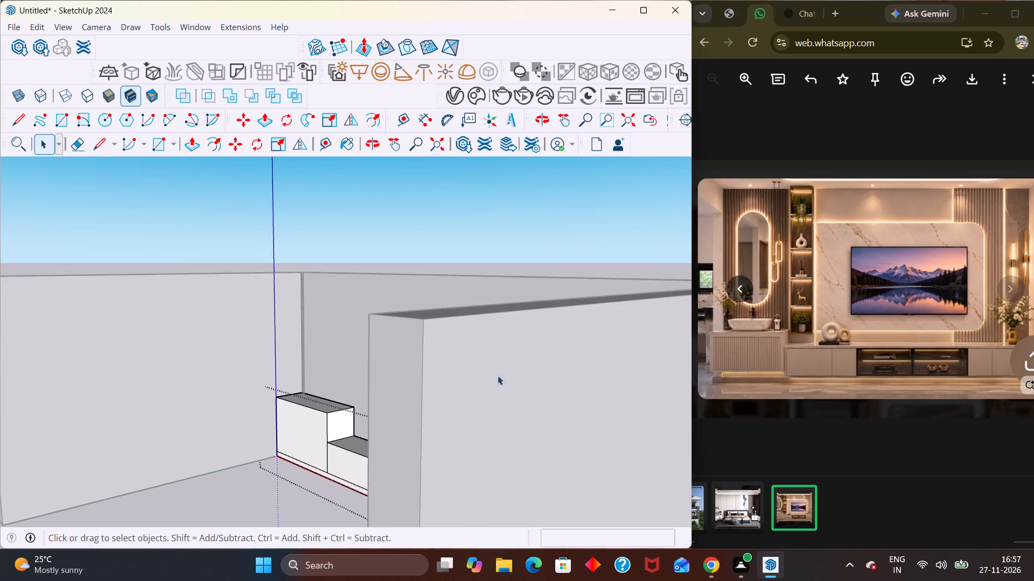
{"action": "scroll", "coordinate": [498, 375], "scroll_direction": "down", "scroll_amount": 3}
{"action": "left_click", "coordinate": [493, 252]}
{"action": "middle_click_drag", "start_coordinate": [305, 426], "coordinate": [481, 399]}
{"action": "scroll", "coordinate": [446, 408], "scroll_direction": "down", "scroll_amount": 4}
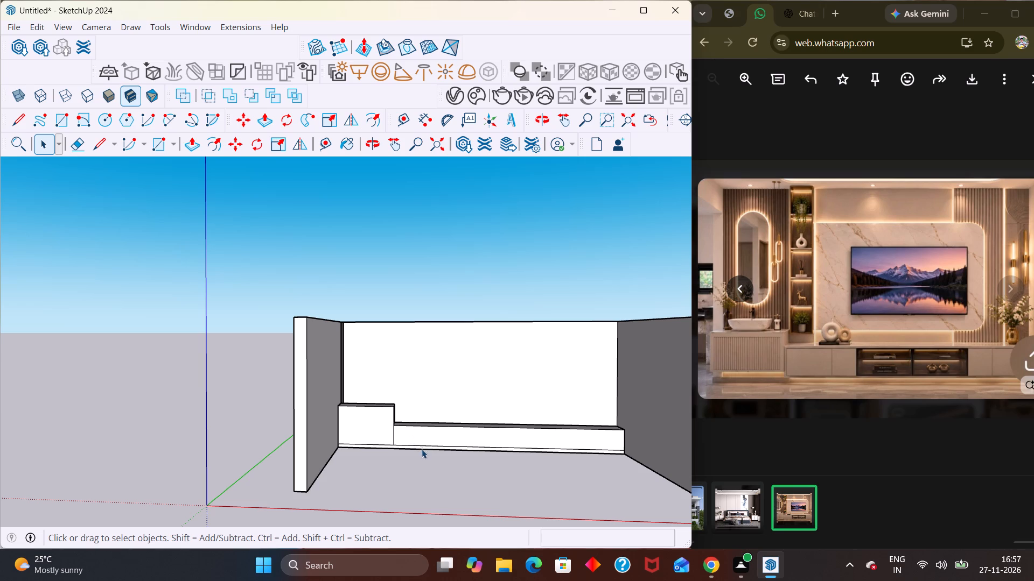
Reopen the base box group, offset the tall left section's front face inward about 3 3/16", and close the group.
{"action": "middle_click_drag", "start_coordinate": [422, 449], "coordinate": [441, 455]}
{"action": "scroll", "coordinate": [395, 455], "scroll_direction": "up", "scroll_amount": 3}
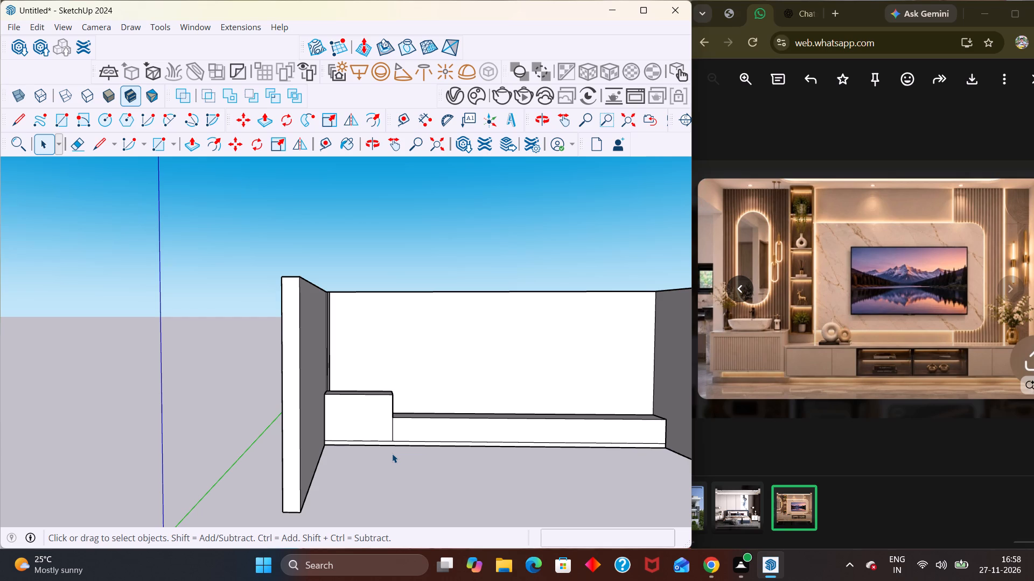
{"action": "scroll", "coordinate": [374, 449], "scroll_direction": "up", "scroll_amount": 2}
{"action": "middle_click_drag", "start_coordinate": [304, 417], "coordinate": [312, 374]}
{"action": "scroll", "coordinate": [304, 417], "scroll_direction": "up", "scroll_amount": 2}
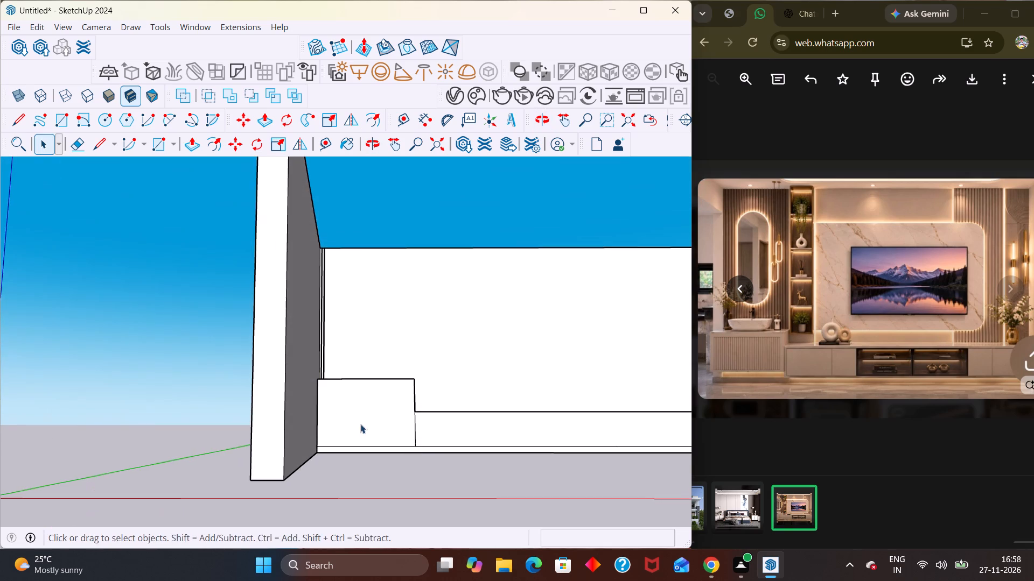
{"action": "scroll", "coordinate": [360, 424], "scroll_direction": "up", "scroll_amount": 1}
{"action": "middle_click_drag", "start_coordinate": [360, 424], "coordinate": [346, 453]}
{"action": "double_click", "coordinate": [349, 438]}
{"action": "left_click", "coordinate": [350, 435]}
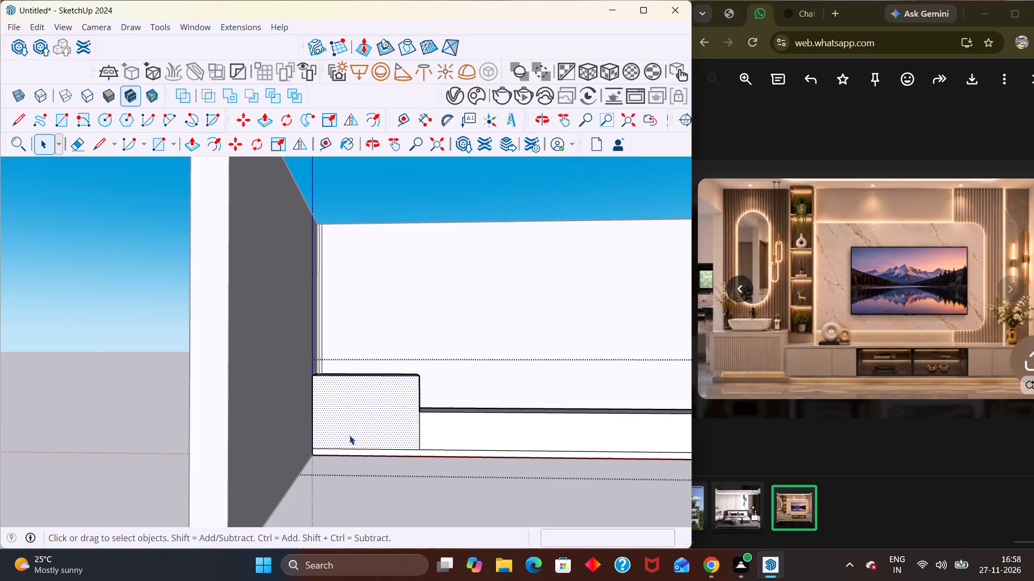
{"action": "key", "text": "f"}
{"action": "left_click", "coordinate": [355, 421]}
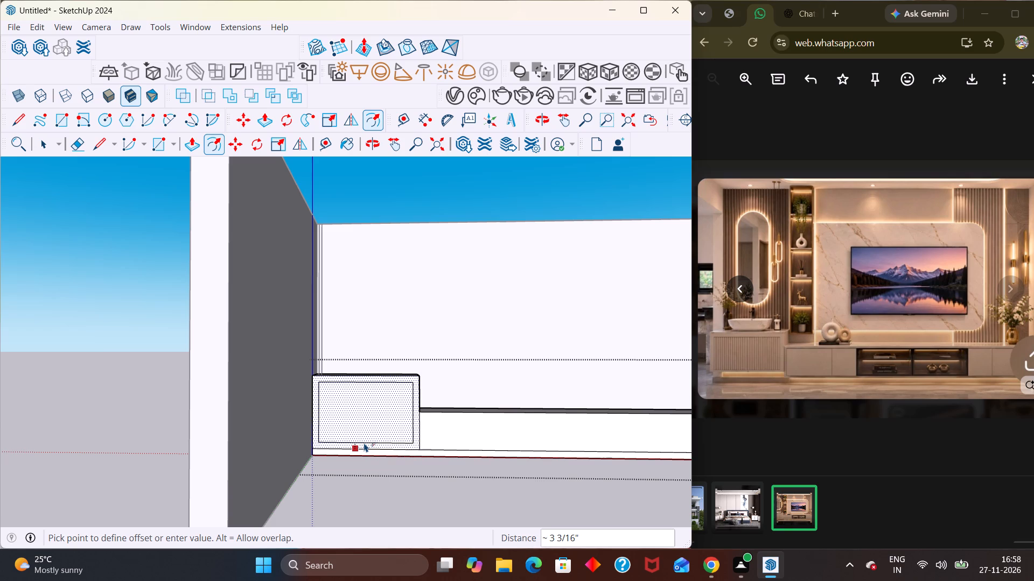
{"action": "left_click", "coordinate": [364, 443]}
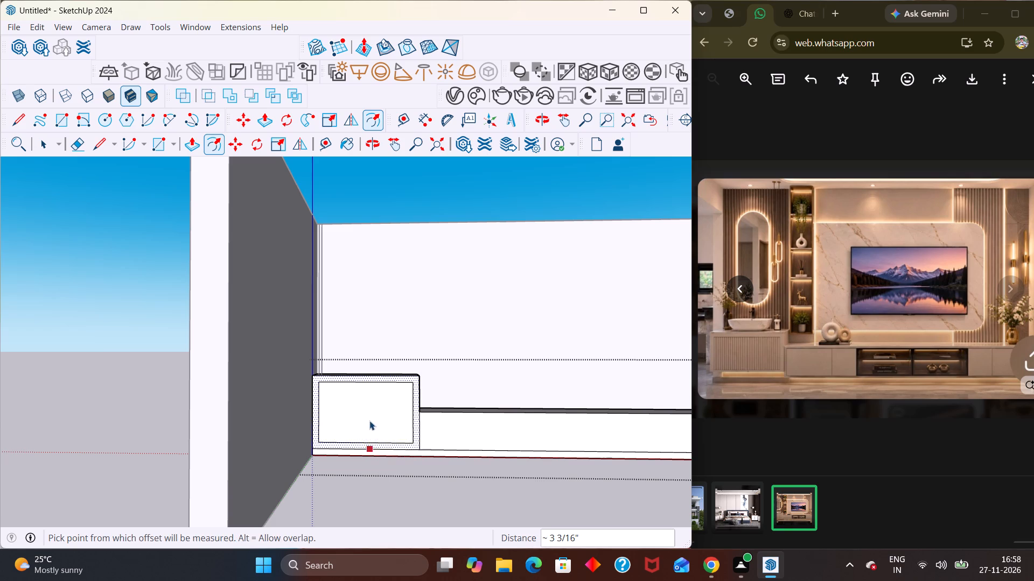
{"action": "key", "text": "space"}
{"action": "scroll", "coordinate": [373, 420], "scroll_direction": "down", "scroll_amount": 4}
{"action": "left_click", "coordinate": [455, 493]}
Reopen the base box group and draw a narrow rectangle about 2' 6" tall along the inset panel's left edge, spanning its full height.
{"action": "scroll", "coordinate": [385, 429], "scroll_direction": "up", "scroll_amount": 2}
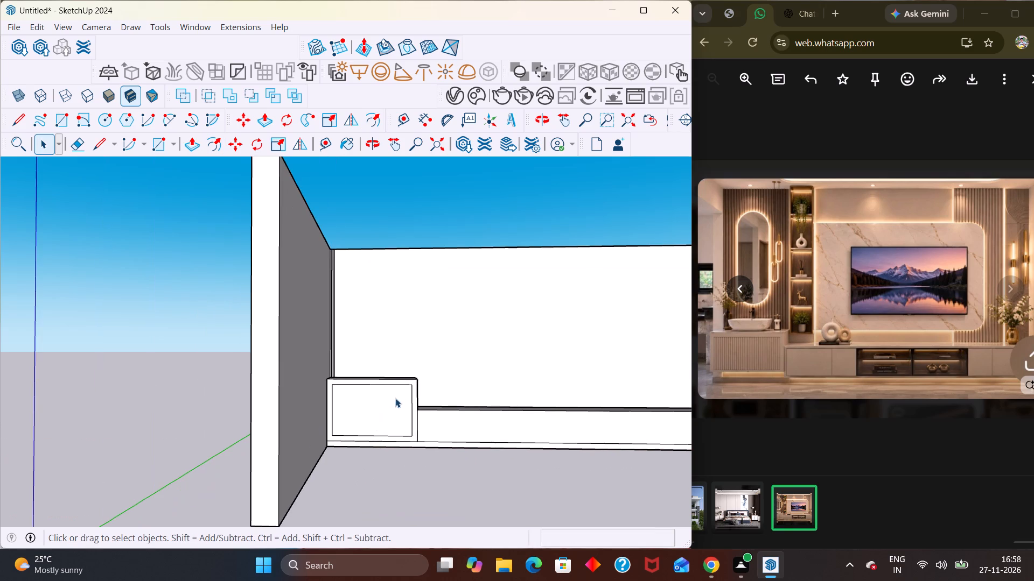
{"action": "scroll", "coordinate": [399, 394], "scroll_direction": "up", "scroll_amount": 5}
{"action": "middle_click_drag", "start_coordinate": [338, 401], "coordinate": [347, 413]}
{"action": "scroll", "coordinate": [284, 399], "scroll_direction": "up", "scroll_amount": 2}
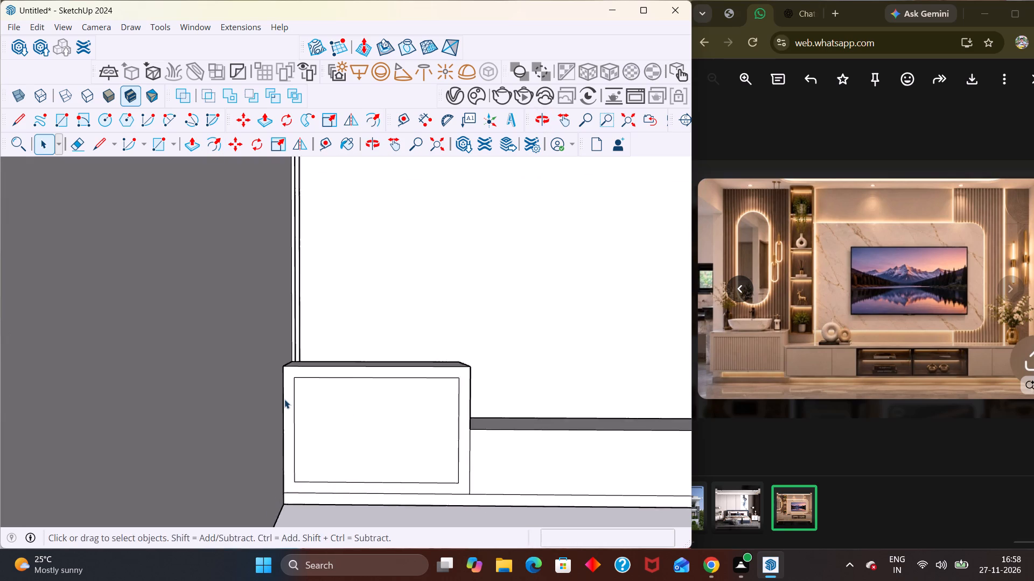
{"action": "scroll", "coordinate": [284, 399], "scroll_direction": "up", "scroll_amount": 1}
{"action": "middle_click_drag", "start_coordinate": [290, 387], "coordinate": [294, 435]}
{"action": "scroll", "coordinate": [294, 435], "scroll_direction": "up", "scroll_amount": 1}
{"action": "double_click", "coordinate": [325, 420]}
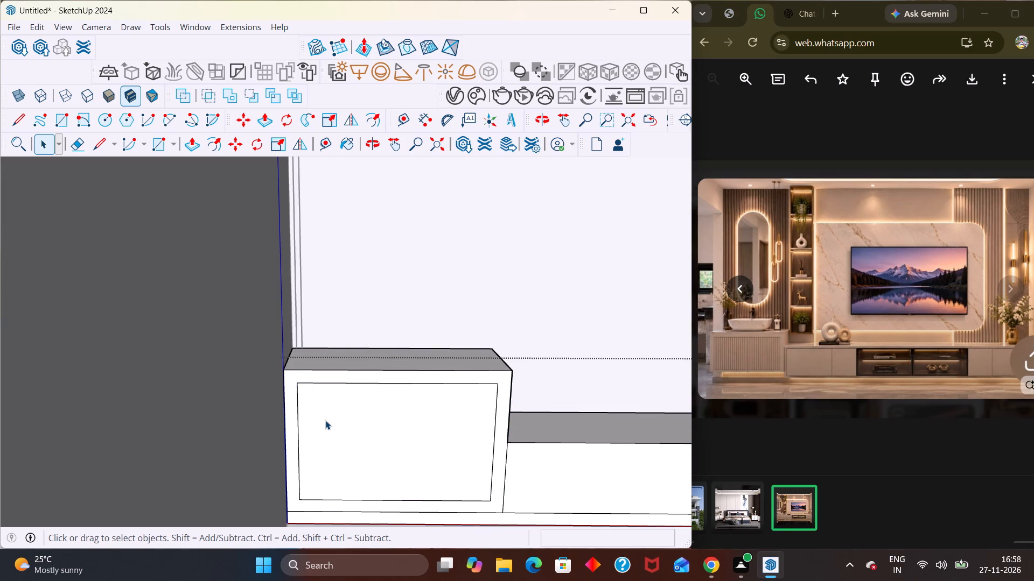
{"action": "key", "text": "r"}
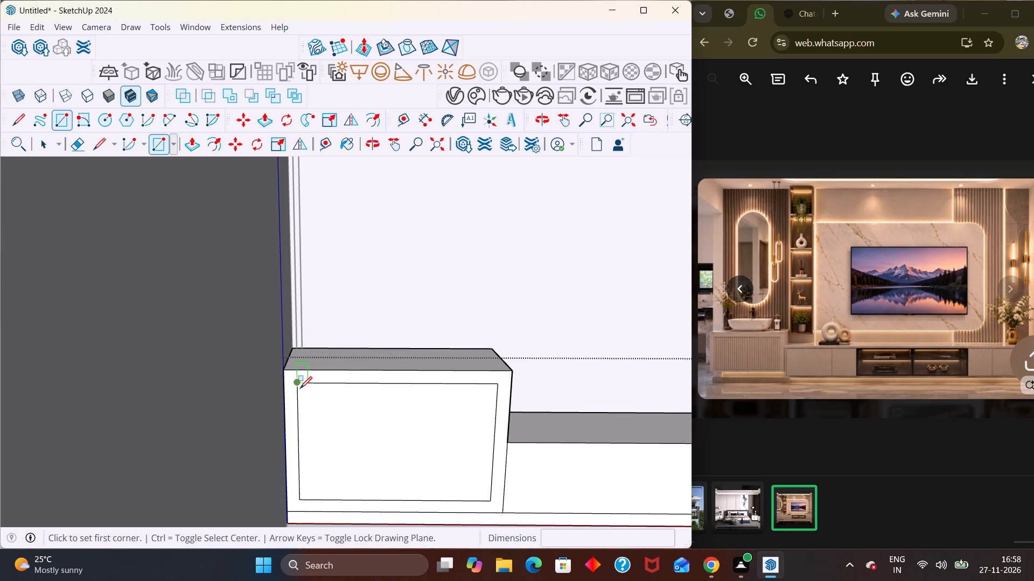
{"action": "left_click", "coordinate": [300, 388]}
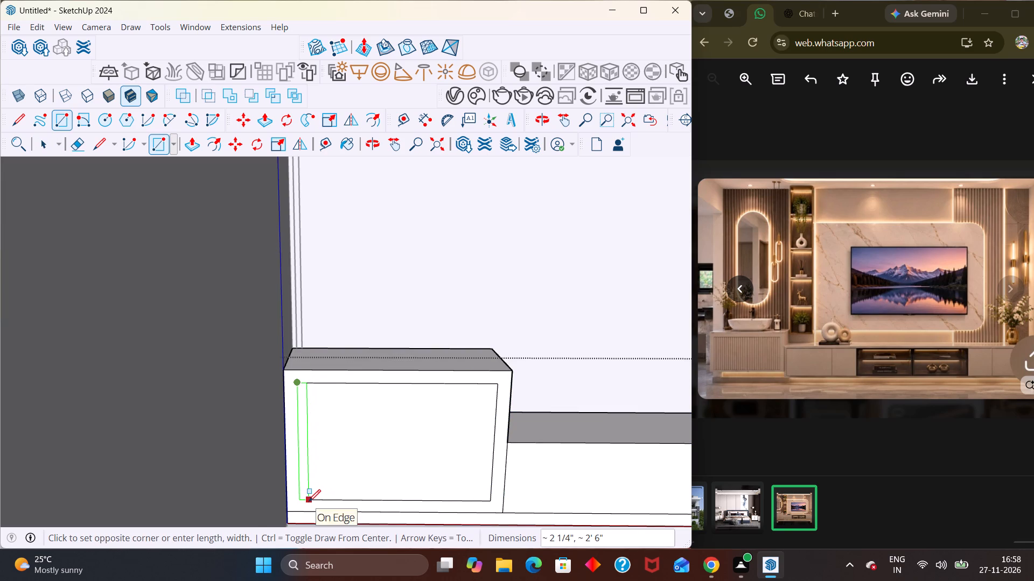
{"action": "scroll", "coordinate": [309, 501], "scroll_direction": "up", "scroll_amount": 7}
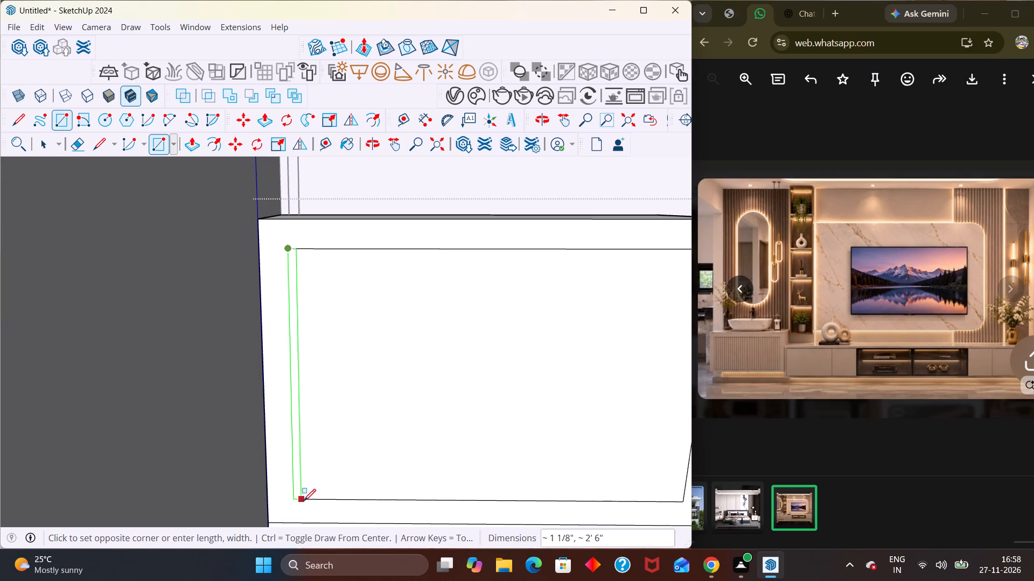
{"action": "left_click", "coordinate": [304, 501]}
{"action": "key", "text": "space"}
Select the narrow strip's face with its edges and make it a group.
{"action": "double_click", "coordinate": [292, 418]}
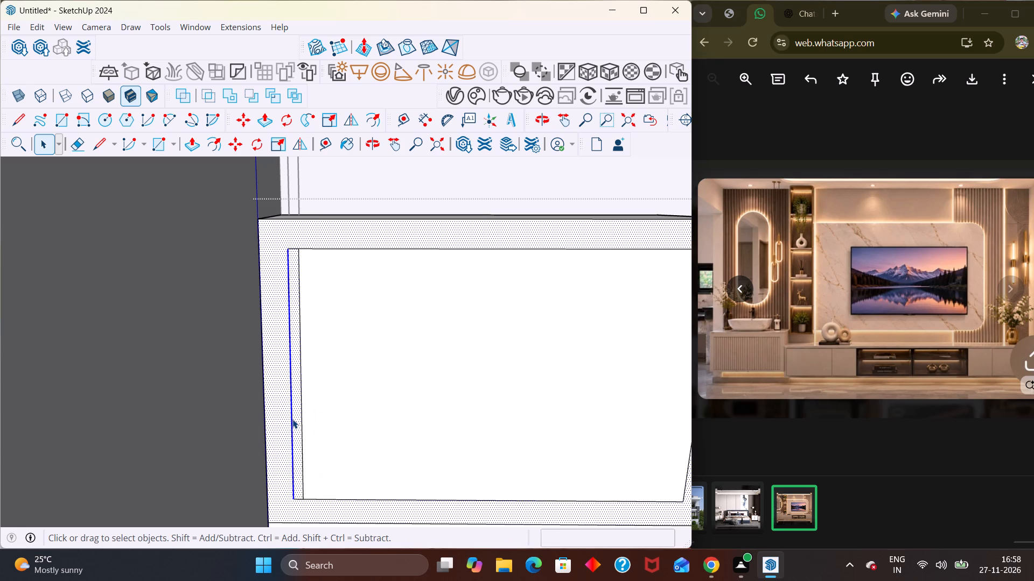
{"action": "left_click", "coordinate": [293, 424]}
{"action": "double_click", "coordinate": [296, 426]}
{"action": "right_click", "coordinate": [296, 426]}
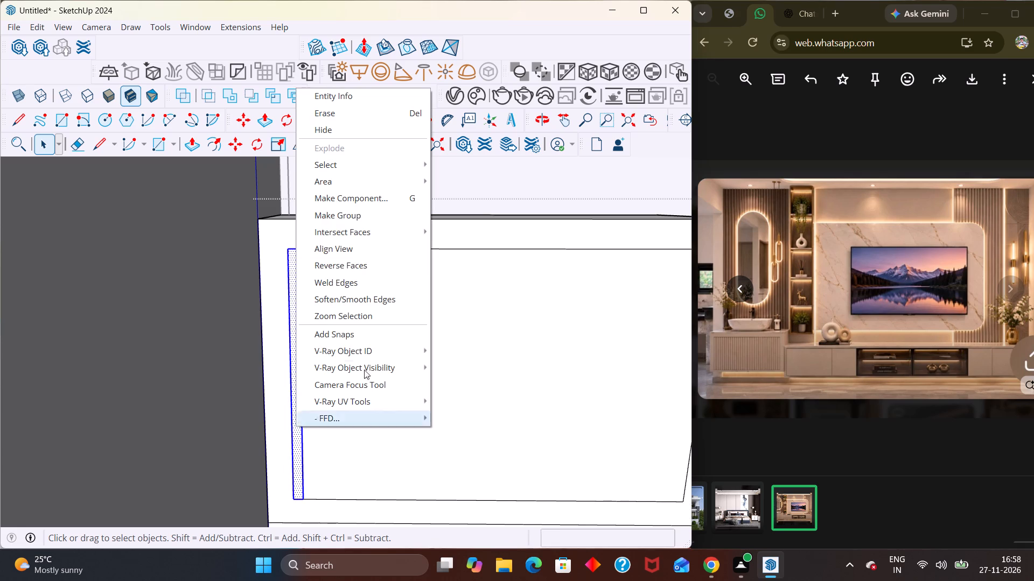
{"action": "left_click", "coordinate": [347, 219]}
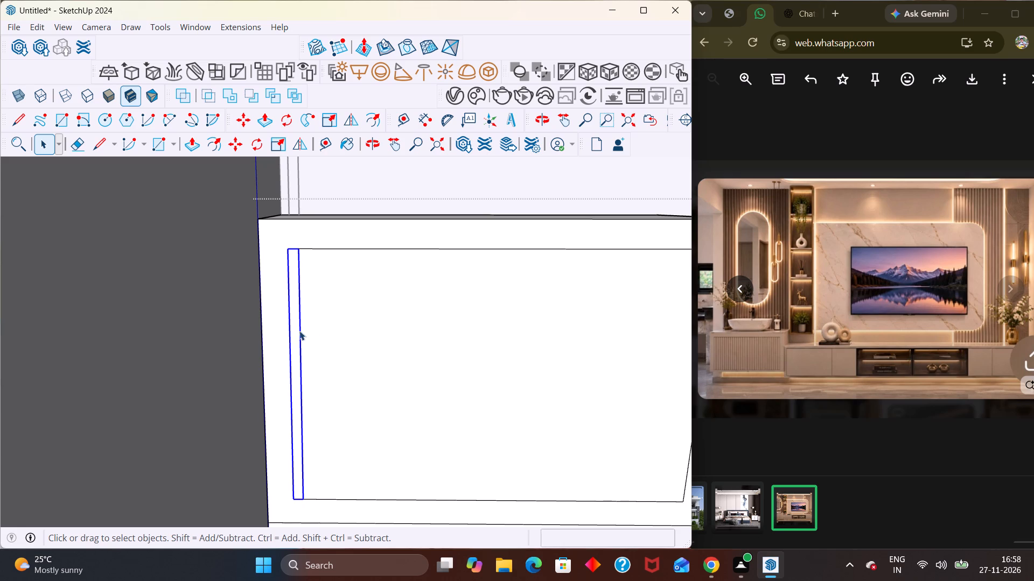
Open the strip group and push/pull its face outward into a thin slat projecting from the inset panel.
{"action": "double_click", "coordinate": [296, 330]}
{"action": "key", "text": "p"}
{"action": "left_click", "coordinate": [296, 330]}
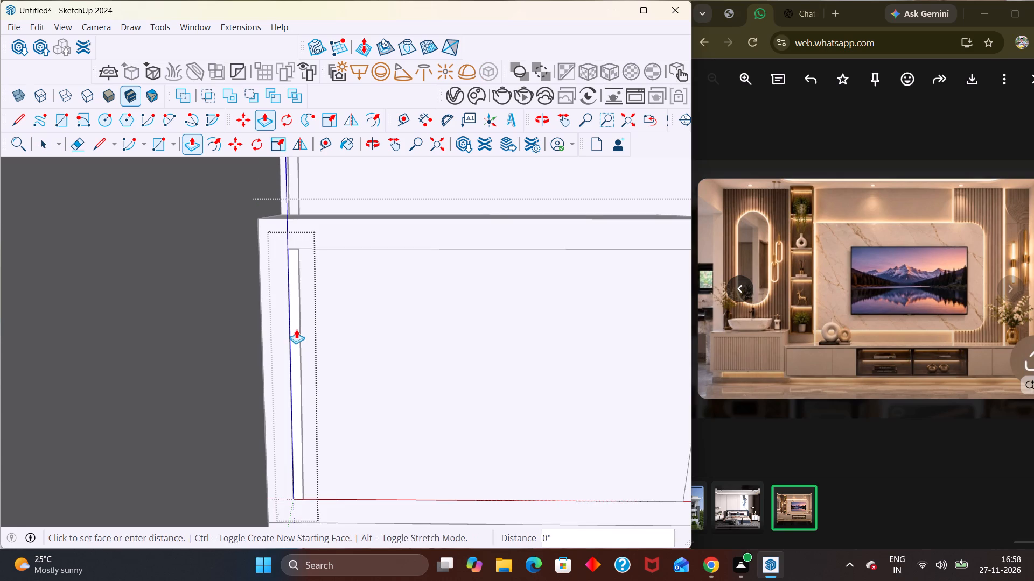
{"action": "middle_click_drag", "start_coordinate": [302, 332], "coordinate": [247, 457]}
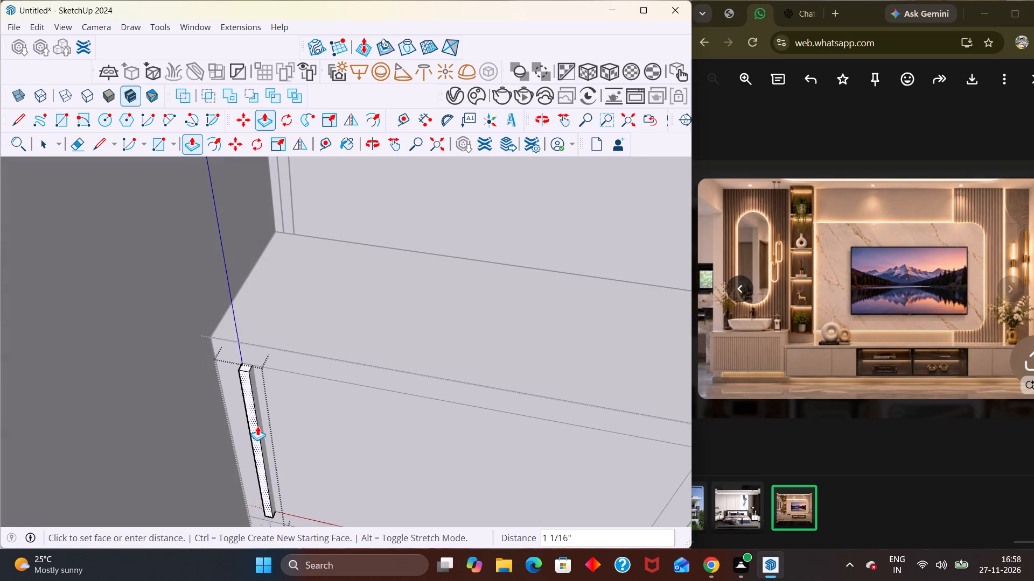
{"action": "left_click", "coordinate": [259, 424]}
{"action": "key", "text": "space"}
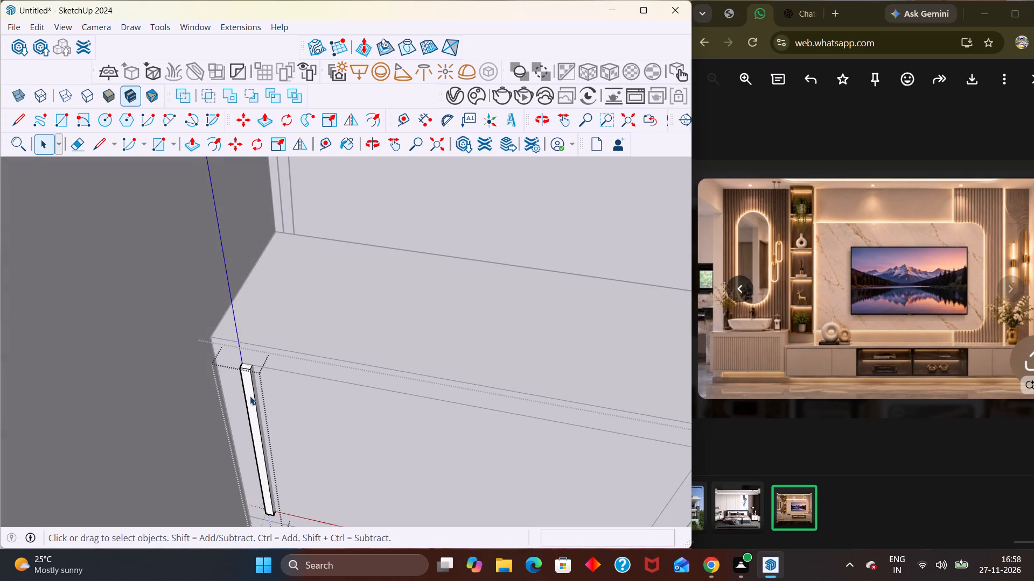
Select the whole slat and copy it about 3' 9 1/2" along the red axis to the inset panel's right edge.
{"action": "double_click", "coordinate": [247, 412]}
{"action": "double_click", "coordinate": [249, 412]}
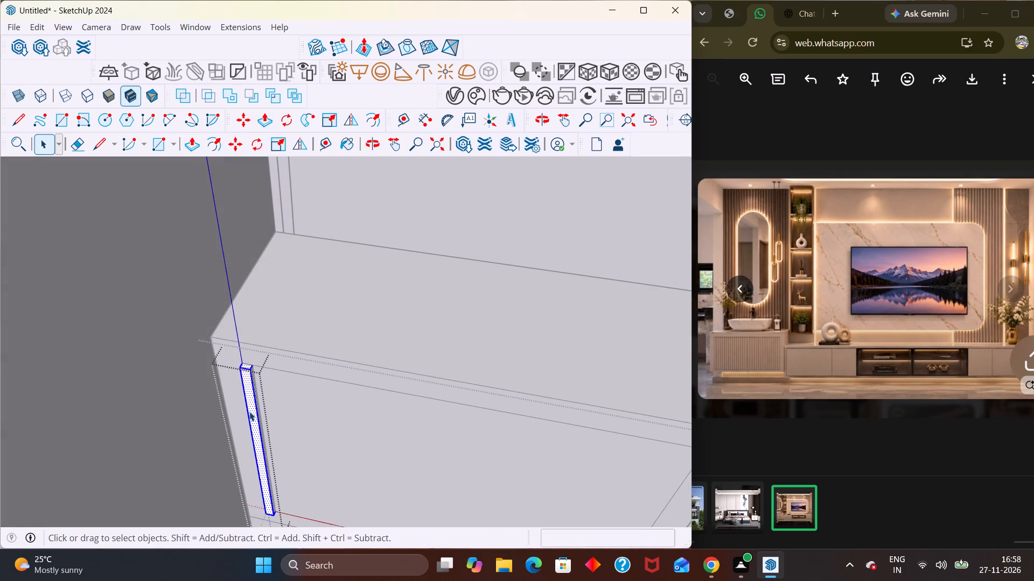
{"action": "double_click", "coordinate": [249, 412]}
{"action": "key", "text": "m"}
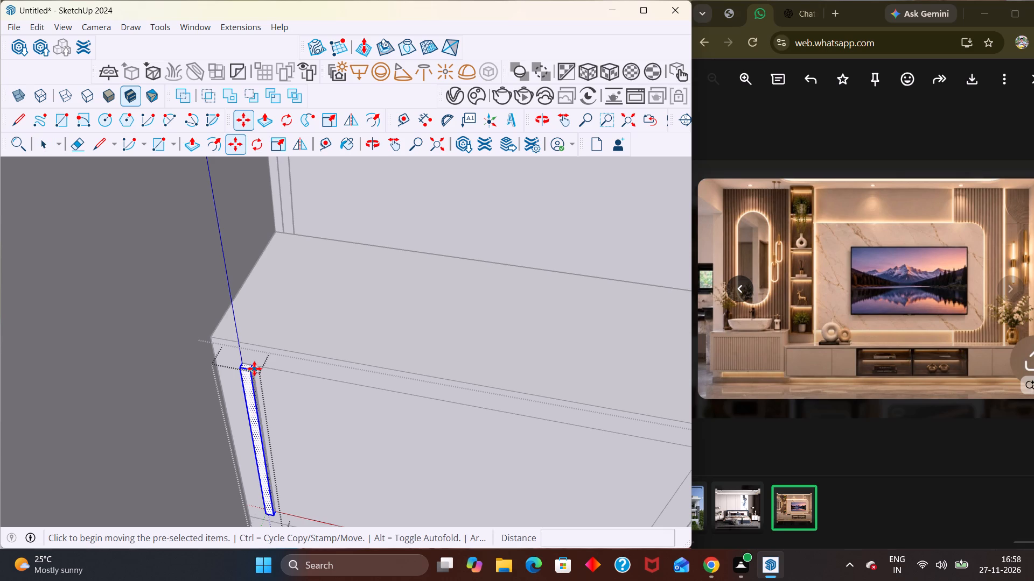
{"action": "left_click", "coordinate": [251, 364]}
{"action": "scroll", "coordinate": [274, 364], "scroll_direction": "down", "scroll_amount": 4}
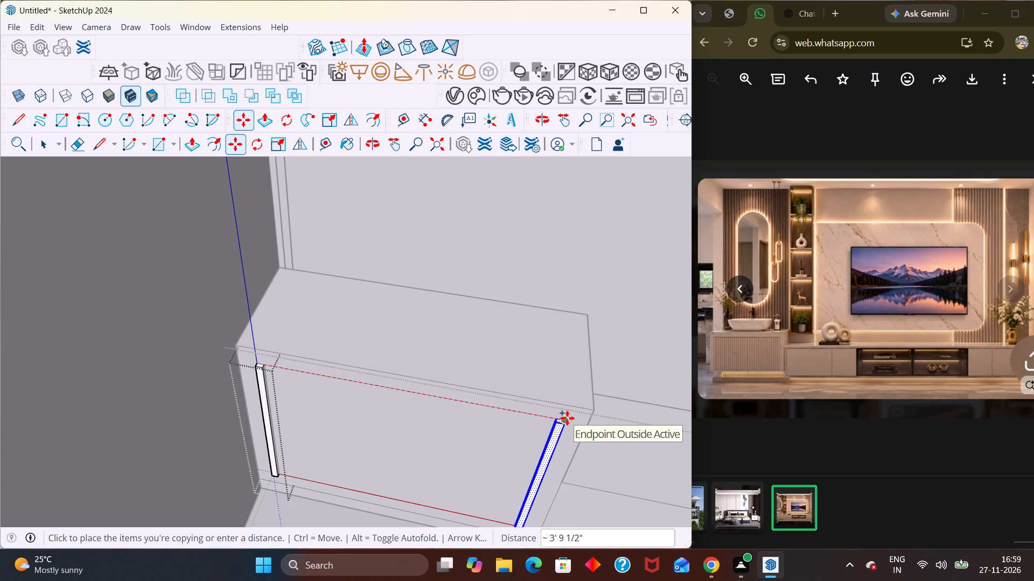
{"action": "left_click", "coordinate": [567, 418]}
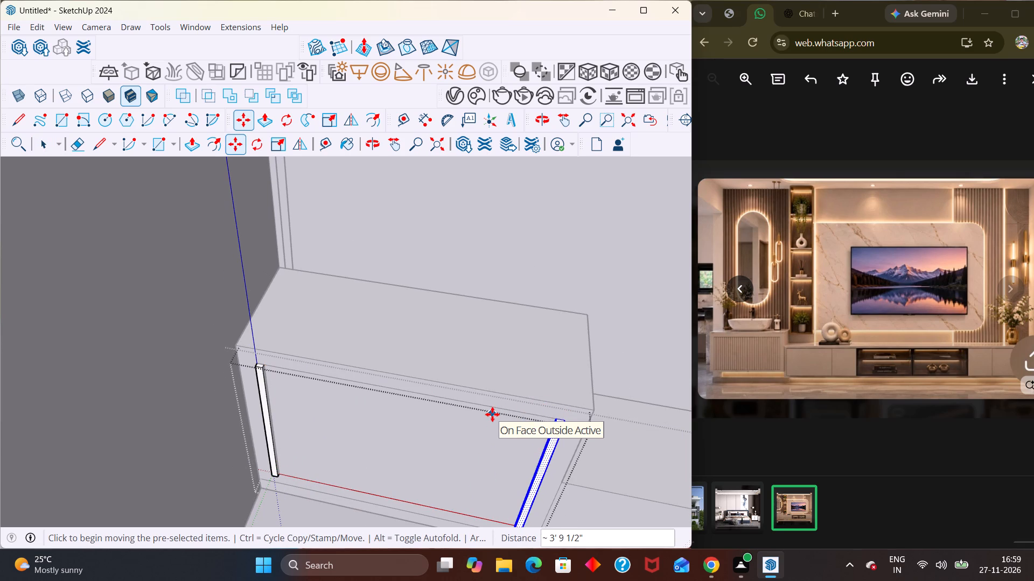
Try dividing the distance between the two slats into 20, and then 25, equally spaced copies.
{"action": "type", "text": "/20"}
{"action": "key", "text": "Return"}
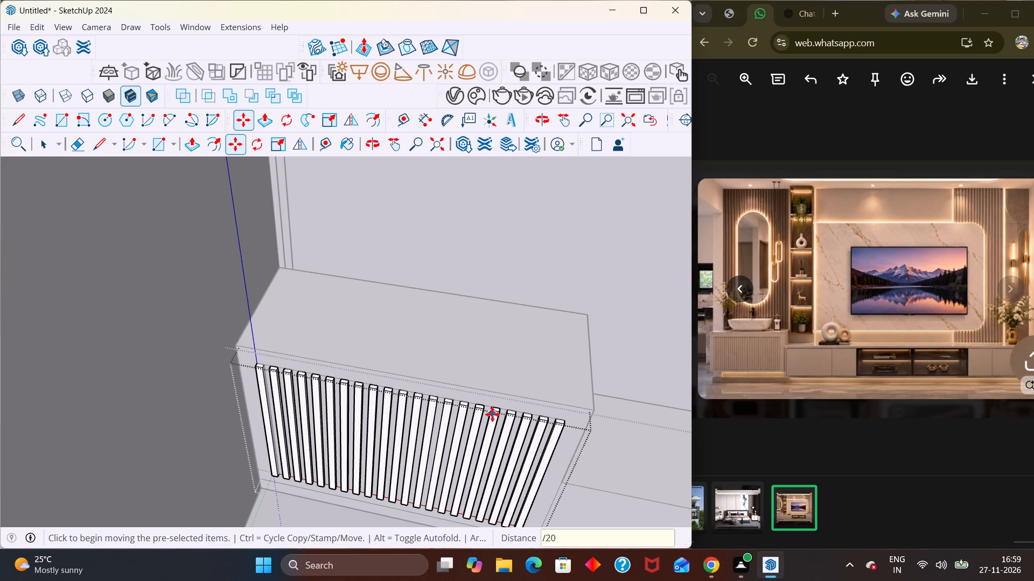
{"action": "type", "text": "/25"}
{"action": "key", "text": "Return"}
Divide the distance between the first and last slats into 26 equal spacings of copies.
{"action": "type", "text": "/26"}
{"action": "key", "text": "Return"}
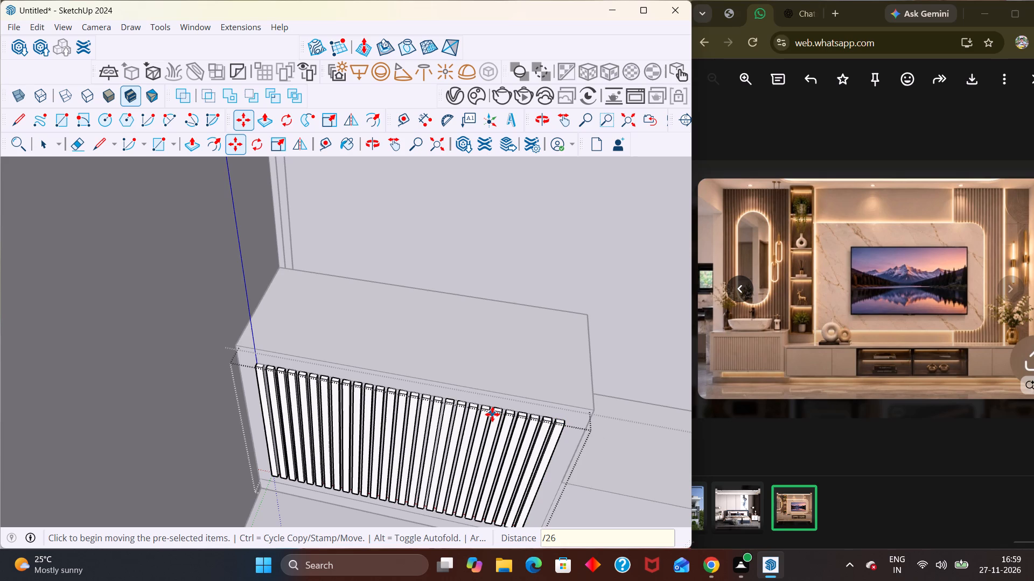
Close the open slat and cabinet groups to return to the whole room model.
{"action": "key", "text": "space"}
{"action": "scroll", "coordinate": [562, 413], "scroll_direction": "down", "scroll_amount": 4}
{"action": "left_click", "coordinate": [535, 294]}
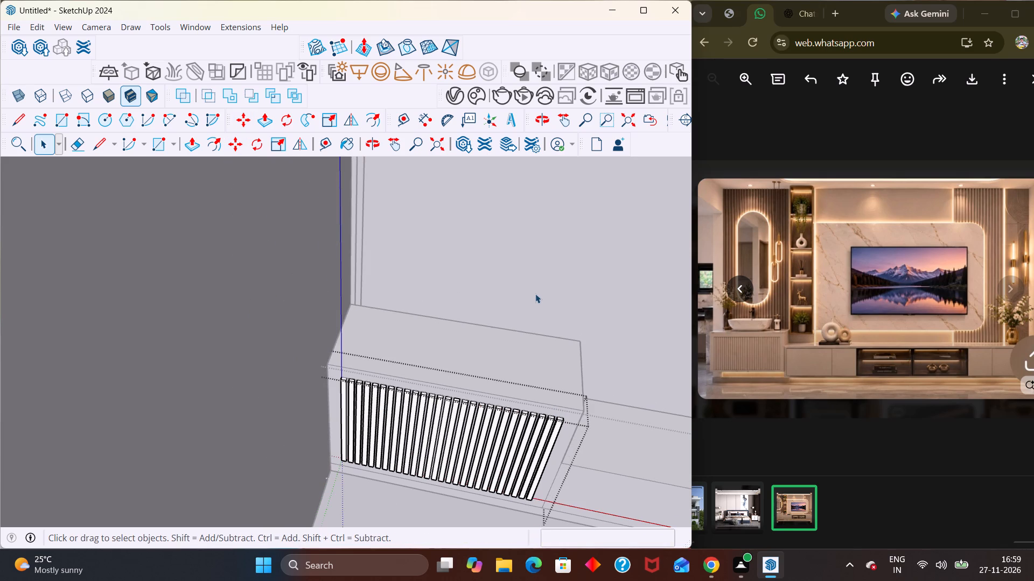
{"action": "scroll", "coordinate": [500, 398], "scroll_direction": "down", "scroll_amount": 3}
{"action": "middle_click_drag", "start_coordinate": [516, 426], "coordinate": [507, 356]}
{"action": "scroll", "coordinate": [512, 339], "scroll_direction": "down", "scroll_amount": 10}
{"action": "left_click", "coordinate": [394, 389]}
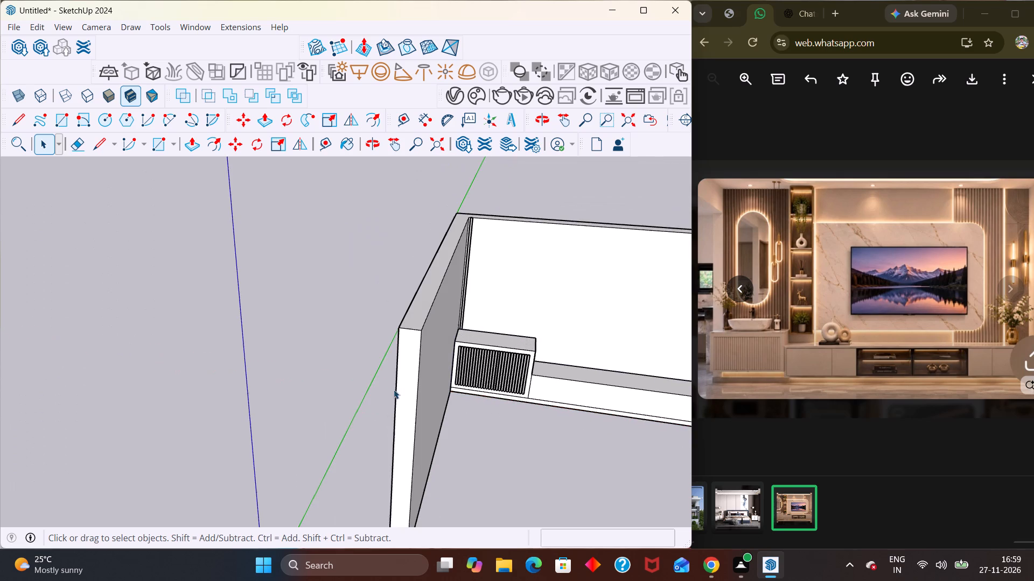
{"action": "middle_click_drag", "start_coordinate": [493, 371], "coordinate": [502, 330]}
{"action": "left_click", "coordinate": [280, 368]}
Open the walls group and draw a 23' 2 9/16" by 15' 9" rectangle across the wall tops, from back corner to opposite front corner.
{"action": "scroll", "coordinate": [663, 384], "scroll_direction": "down", "scroll_amount": 8}
{"action": "middle_click_drag", "start_coordinate": [598, 428], "coordinate": [562, 314]}
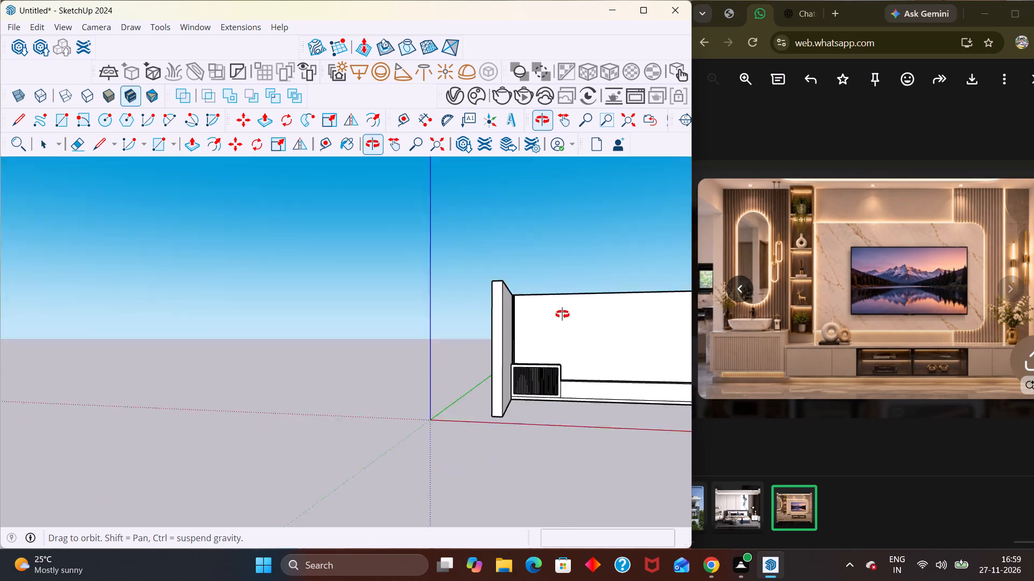
{"action": "middle_click_drag", "start_coordinate": [562, 314], "coordinate": [382, 306]}
{"action": "scroll", "coordinate": [389, 364], "scroll_direction": "down", "scroll_amount": 8}
{"action": "middle_click_drag", "start_coordinate": [378, 431], "coordinate": [530, 509]}
{"action": "middle_click_drag", "start_coordinate": [449, 414], "coordinate": [480, 486]}
{"action": "left_click", "coordinate": [476, 472]}
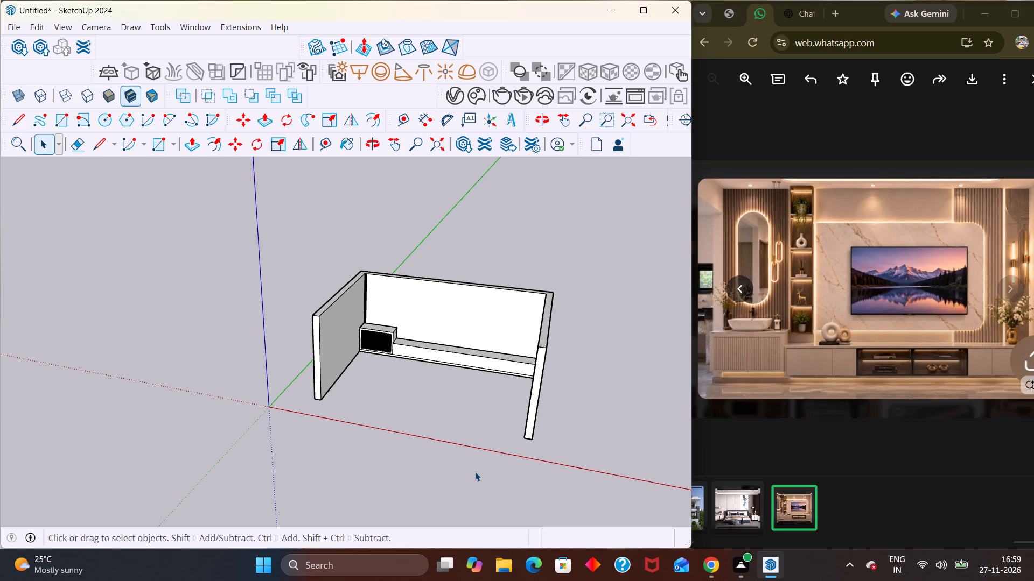
{"action": "middle_click_drag", "start_coordinate": [475, 473], "coordinate": [486, 503]}
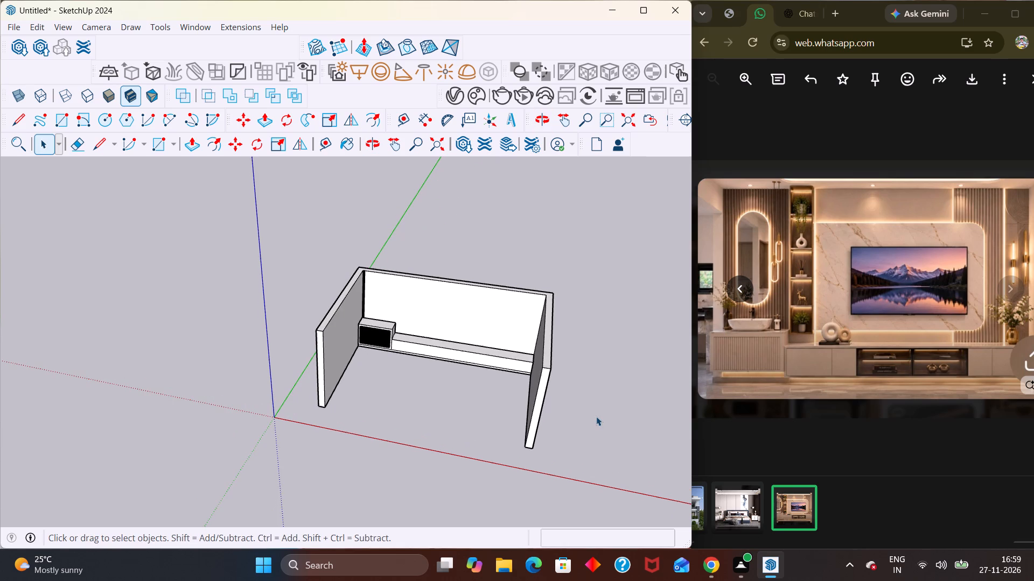
{"action": "right_click", "coordinate": [597, 416]}
{"action": "left_click", "coordinate": [635, 466]}
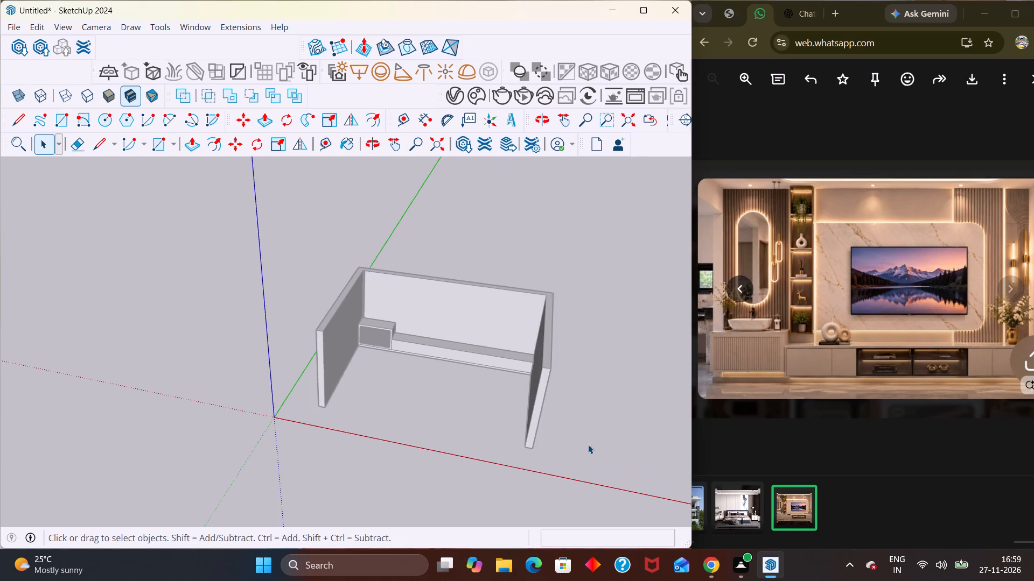
{"action": "key", "text": "r"}
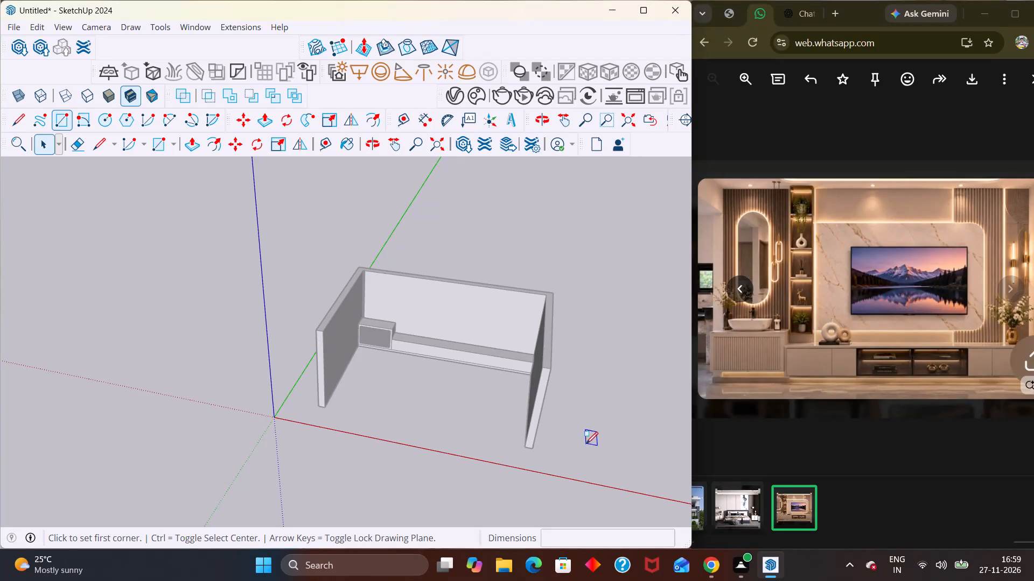
{"action": "left_click", "coordinate": [357, 267]}
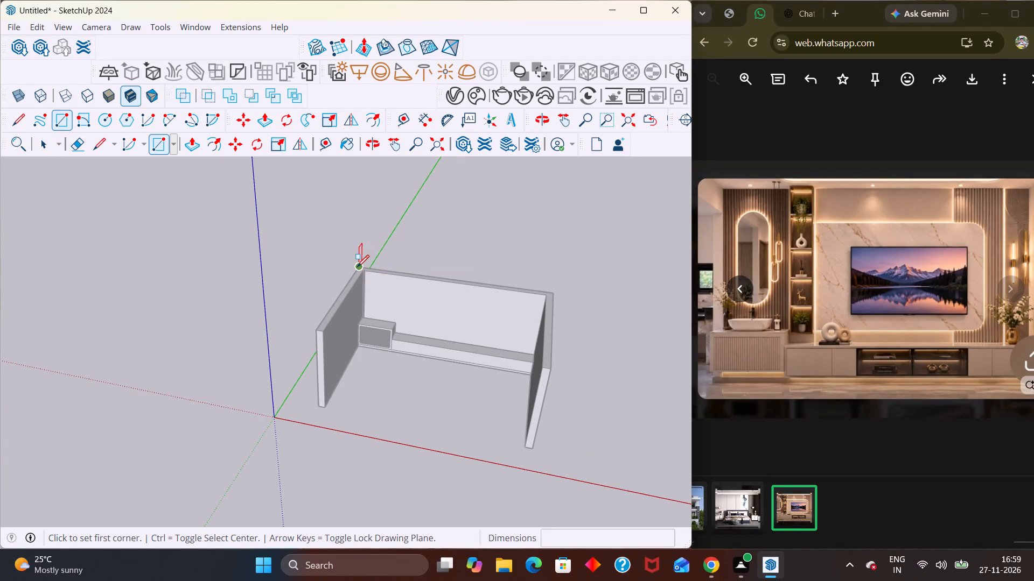
{"action": "left_click", "coordinate": [550, 373]}
Push/pull the rectangle on top of the walls up 6" into a slab.
{"action": "key", "text": "p"}
{"action": "left_click", "coordinate": [456, 325]}
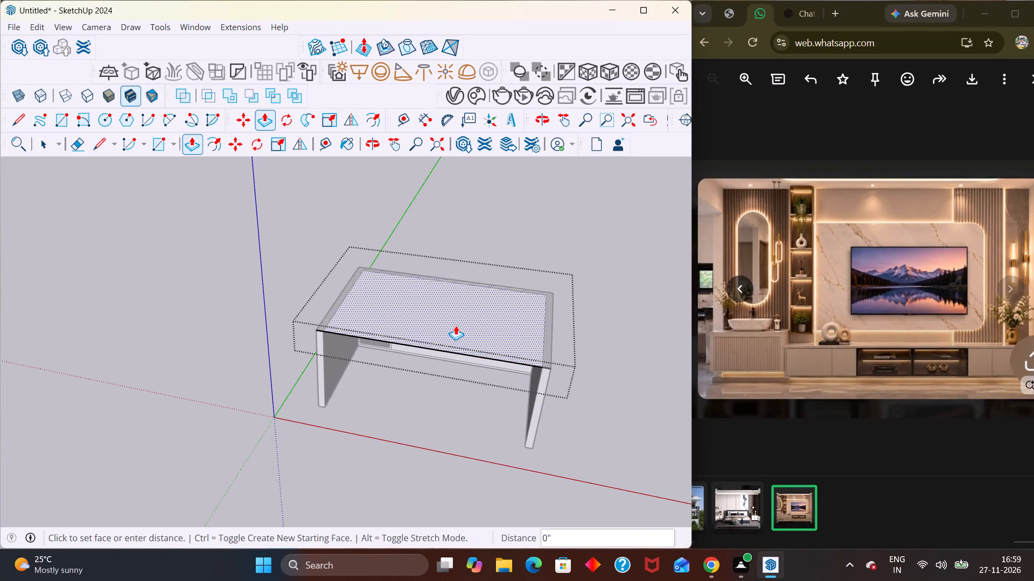
{"action": "type", "text": "6\""}
{"action": "key", "text": "Return"}
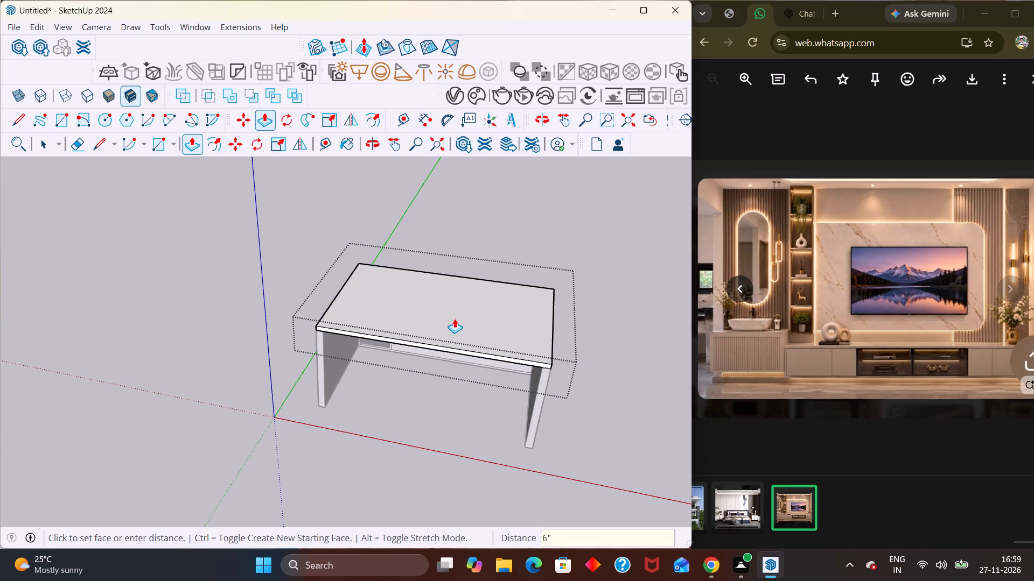
Select the whole slab, move it down 10' 6" to the base of the walls as the floor, and close the walls group.
{"action": "key", "text": "space"}
{"action": "triple_click", "coordinate": [455, 318]}
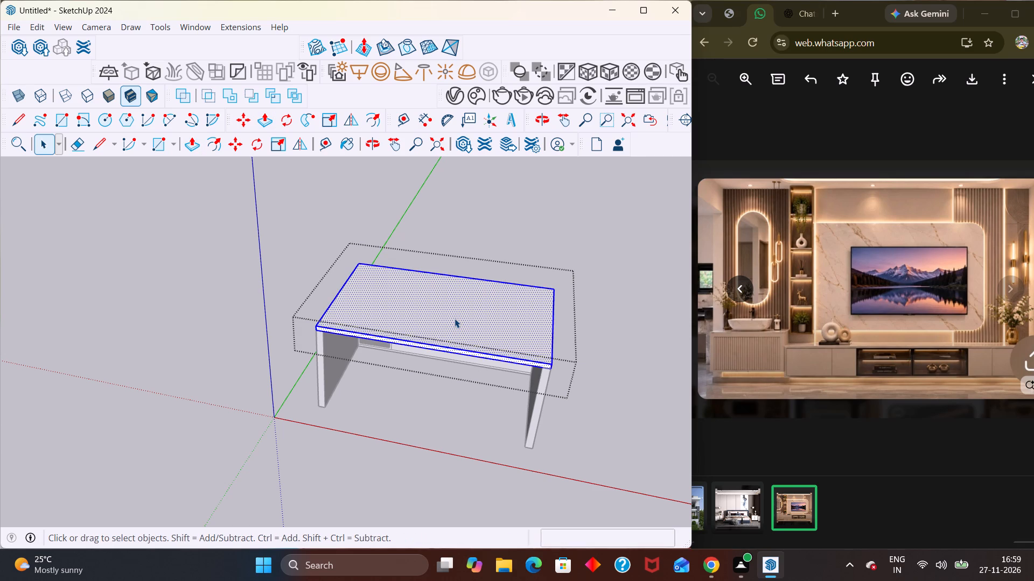
{"action": "key", "text": "m"}
{"action": "left_click", "coordinate": [552, 366]}
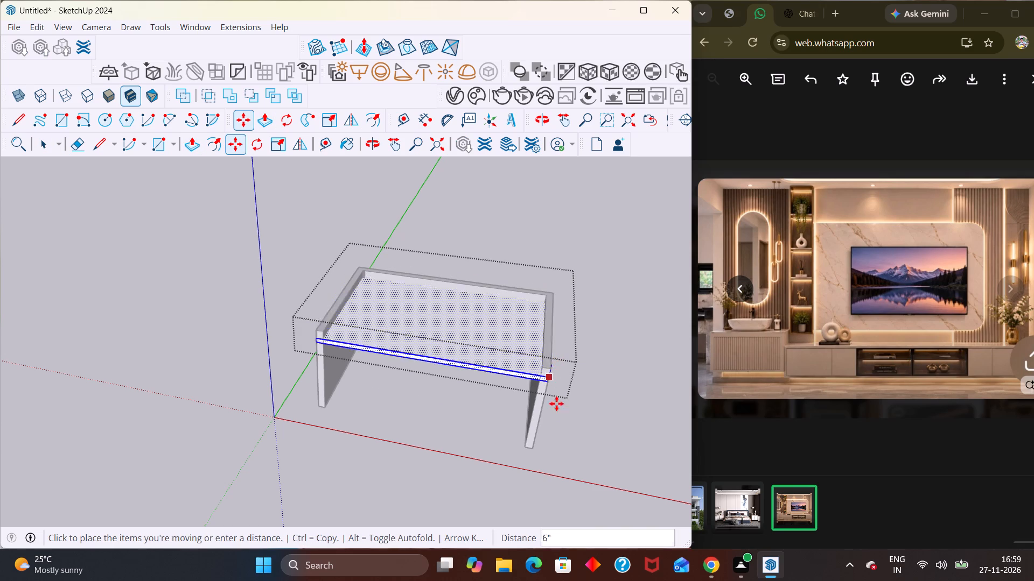
{"action": "left_click", "coordinate": [534, 451]}
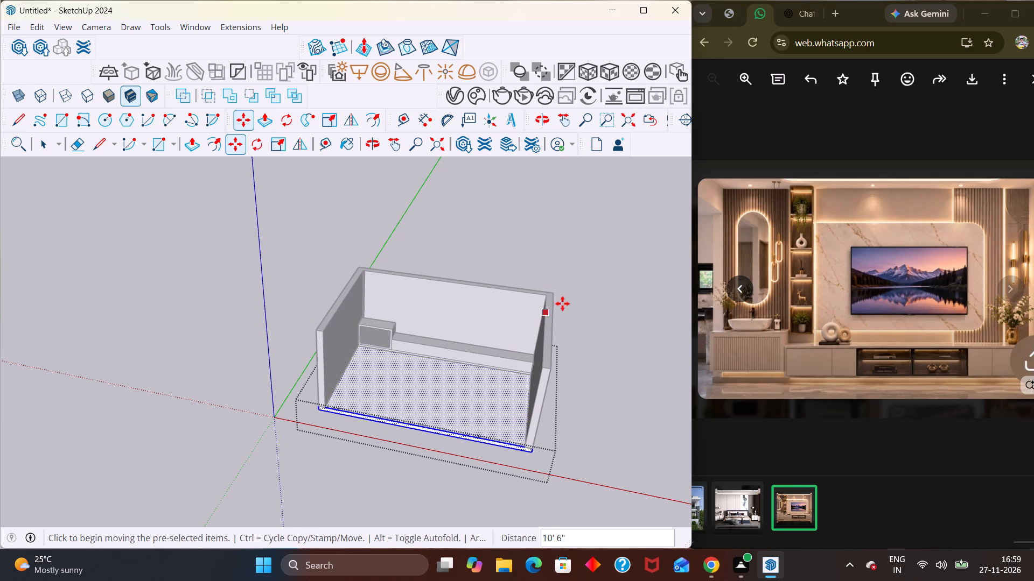
{"action": "key", "text": "space"}
{"action": "left_click", "coordinate": [599, 350]}
Examine the room with its floor slab, walls and base cabinet from several angles.
{"action": "middle_click_drag", "start_coordinate": [536, 392], "coordinate": [499, 275]}
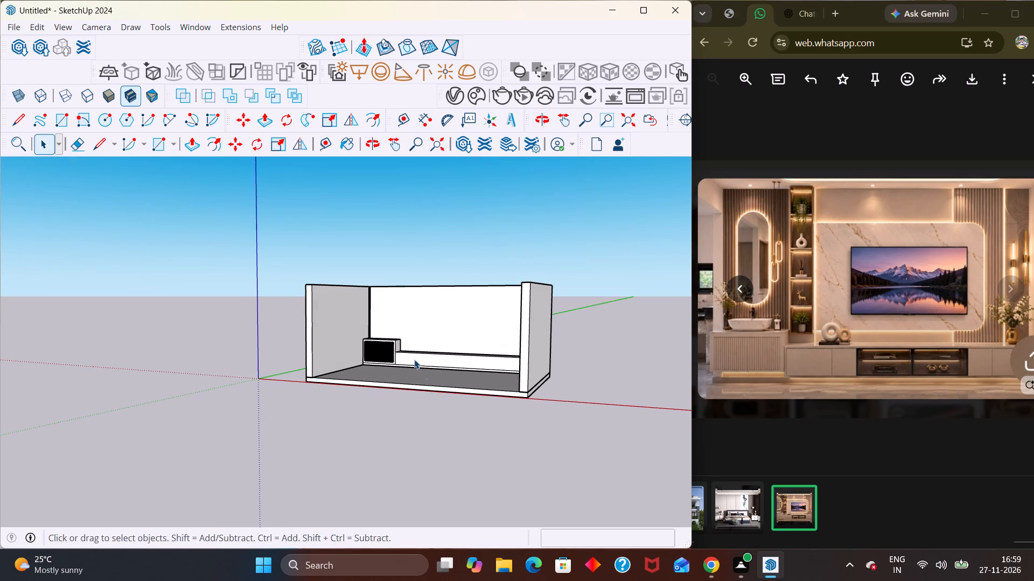
{"action": "middle_click_drag", "start_coordinate": [460, 432], "coordinate": [500, 437]}
{"action": "scroll", "coordinate": [434, 319], "scroll_direction": "up", "scroll_amount": 4}
{"action": "middle_click_drag", "start_coordinate": [439, 308], "coordinate": [456, 407]}
{"action": "middle_click_drag", "start_coordinate": [456, 407], "coordinate": [457, 419]}
{"action": "middle_click_drag", "start_coordinate": [492, 393], "coordinate": [491, 355]}
{"action": "scroll", "coordinate": [492, 393], "scroll_direction": "up", "scroll_amount": 1}
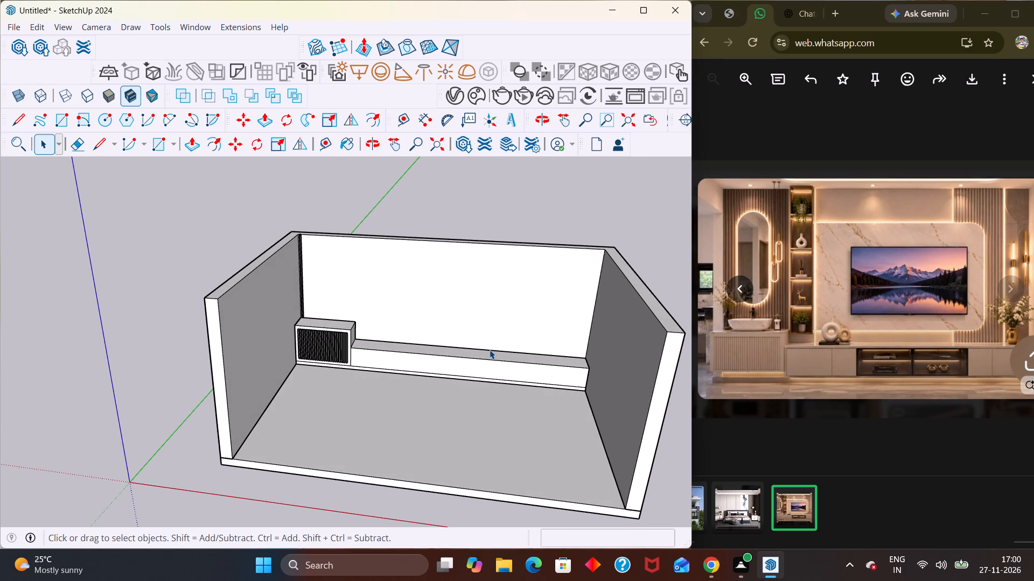
{"action": "middle_click_drag", "start_coordinate": [492, 332], "coordinate": [436, 336]}
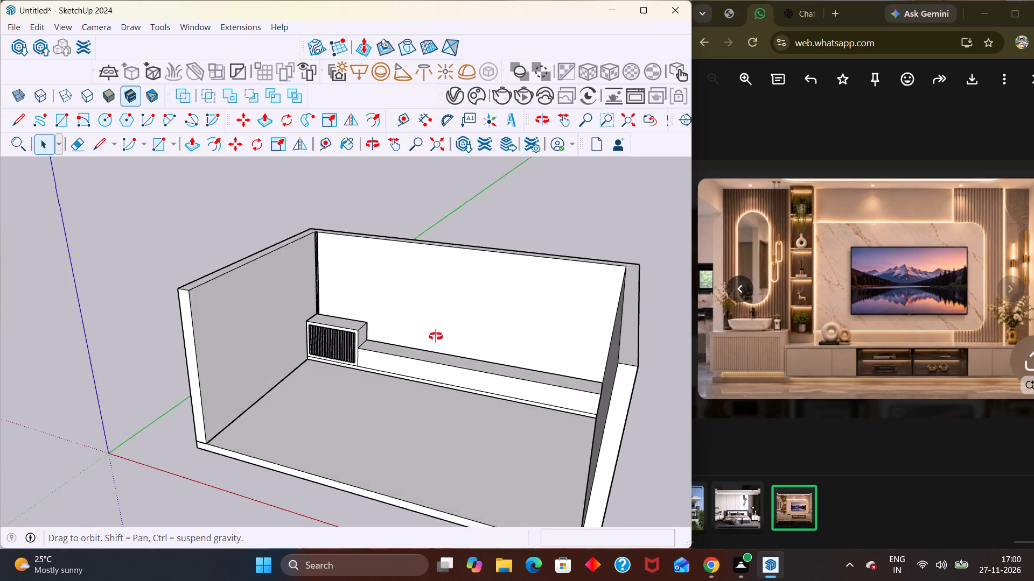
{"action": "middle_click_drag", "start_coordinate": [436, 336], "coordinate": [461, 233]}
{"action": "scroll", "coordinate": [466, 250], "scroll_direction": "up", "scroll_amount": 2}
{"action": "middle_click_drag", "start_coordinate": [337, 334], "coordinate": [357, 336]}
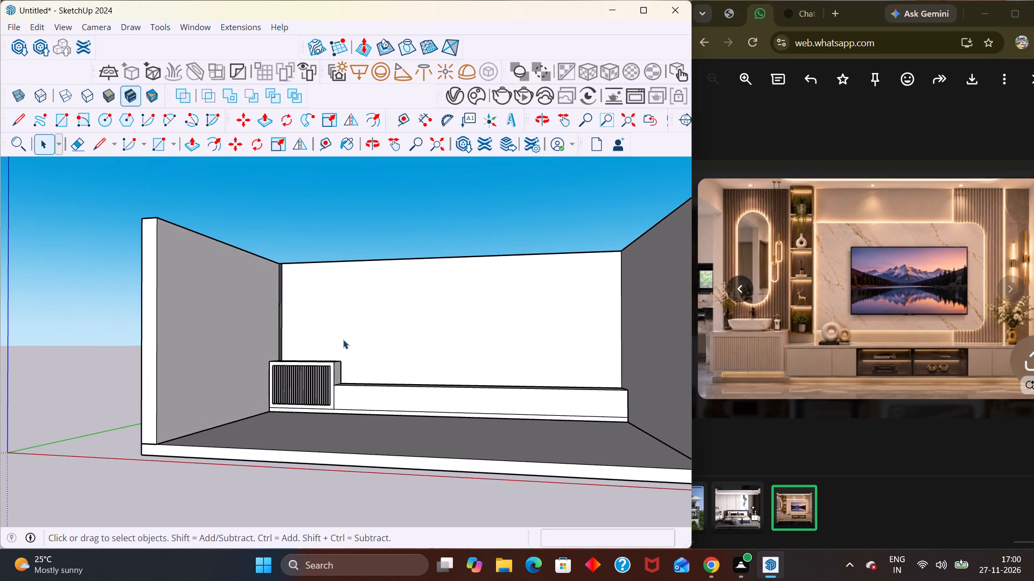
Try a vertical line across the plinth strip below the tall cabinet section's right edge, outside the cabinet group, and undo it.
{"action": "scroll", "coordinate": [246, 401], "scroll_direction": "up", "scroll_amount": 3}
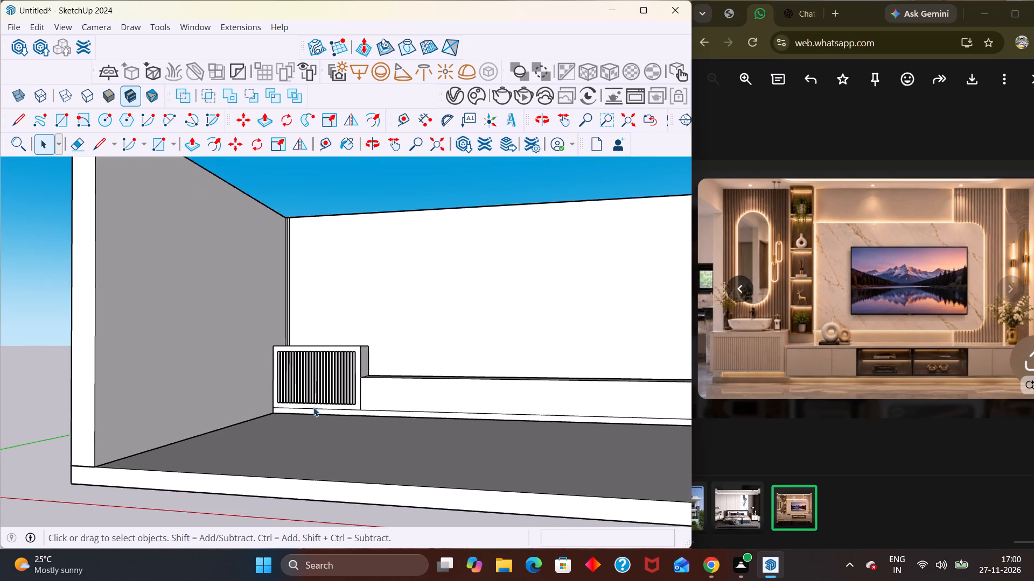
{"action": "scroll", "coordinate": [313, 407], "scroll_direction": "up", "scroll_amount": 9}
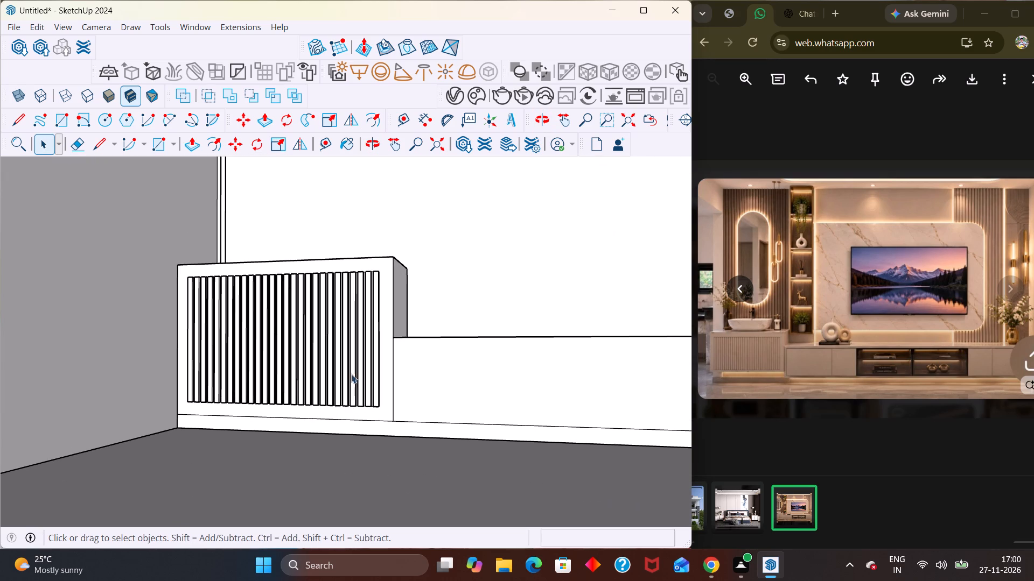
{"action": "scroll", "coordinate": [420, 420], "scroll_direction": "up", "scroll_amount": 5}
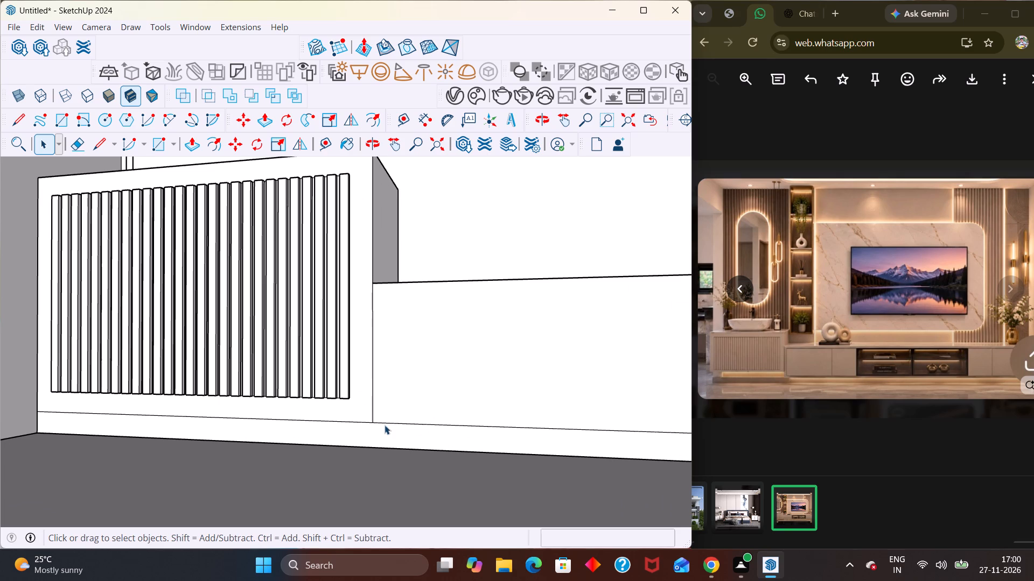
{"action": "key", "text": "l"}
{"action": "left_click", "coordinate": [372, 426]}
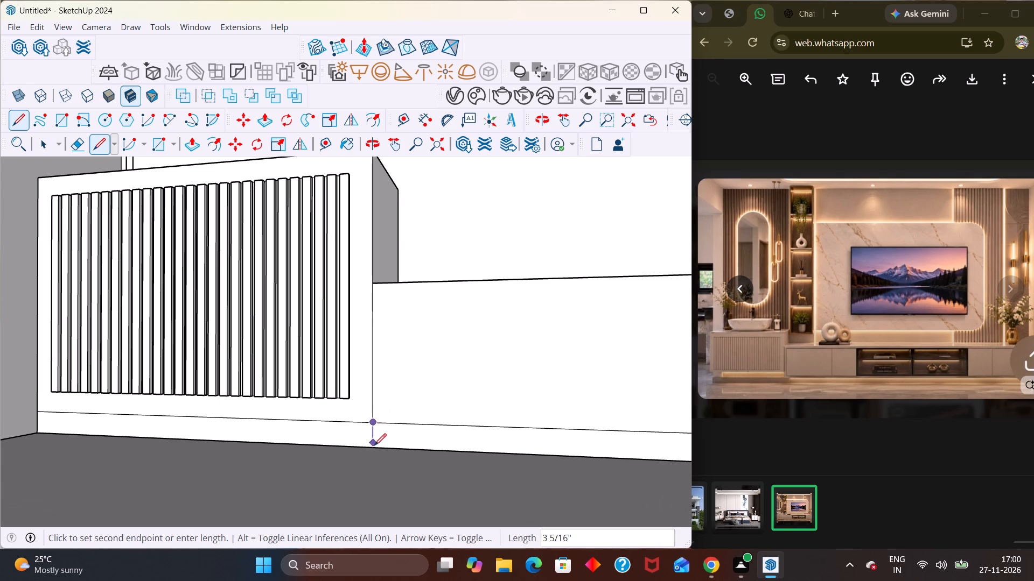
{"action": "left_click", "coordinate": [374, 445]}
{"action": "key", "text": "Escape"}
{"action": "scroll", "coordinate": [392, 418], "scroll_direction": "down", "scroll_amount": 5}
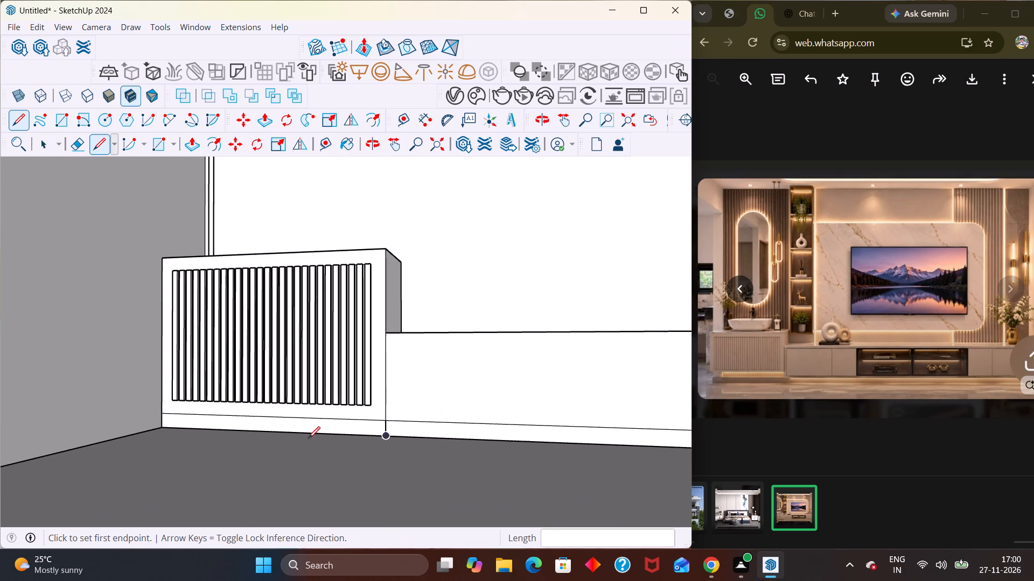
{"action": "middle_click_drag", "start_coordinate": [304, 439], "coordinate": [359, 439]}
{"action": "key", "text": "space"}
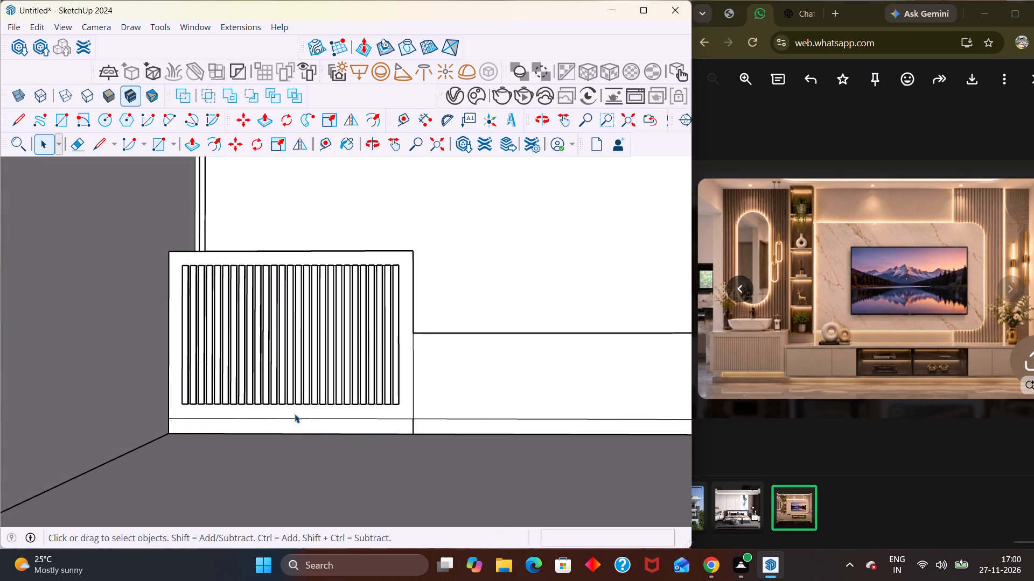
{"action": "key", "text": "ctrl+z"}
Open the base cabinet group and draw a 3 5/16" vertical line across the plinth strip below the tall section's right edge.
{"action": "double_click", "coordinate": [478, 401]}
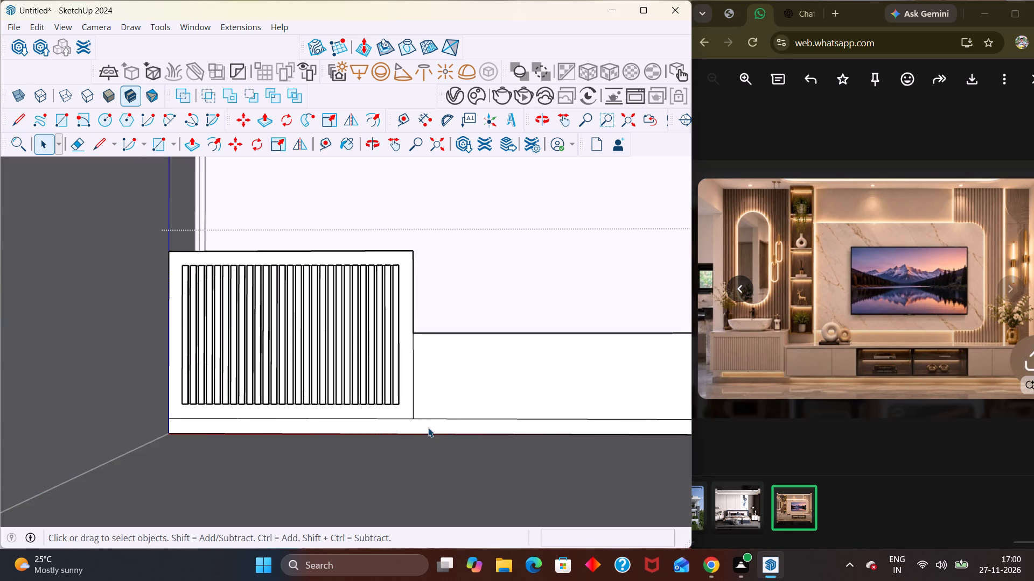
{"action": "scroll", "coordinate": [428, 428], "scroll_direction": "up", "scroll_amount": 1}
{"action": "key", "text": "l"}
{"action": "left_click", "coordinate": [415, 422]}
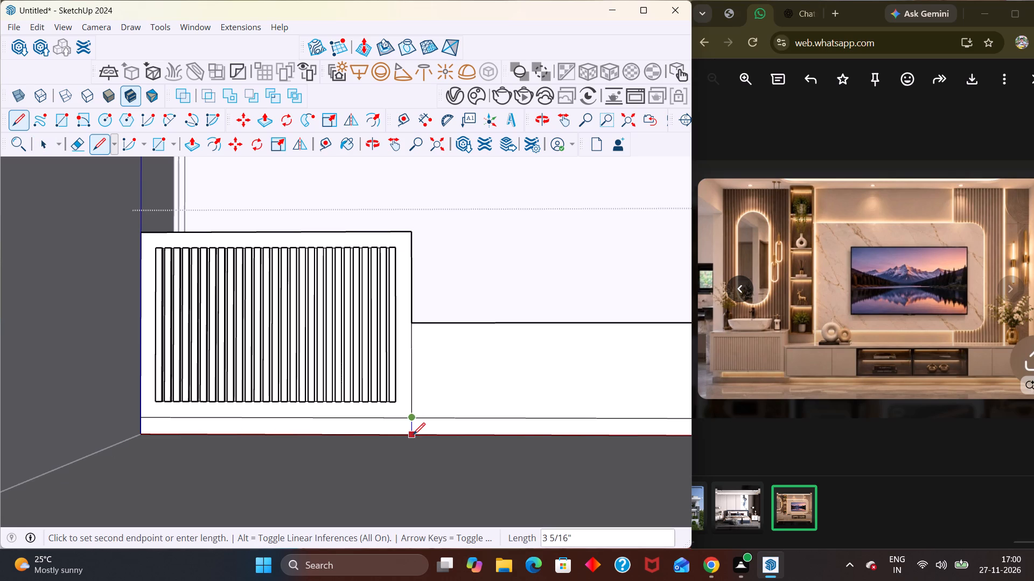
{"action": "left_click", "coordinate": [413, 435]}
{"action": "key", "text": "space"}
Draw a rectangle about 3' 11 1/16" by 3 1/4" between the slats' bottom ends and the plinth line on the tall section's front.
{"action": "scroll", "coordinate": [433, 391], "scroll_direction": "down", "scroll_amount": 2}
{"action": "middle_click_drag", "start_coordinate": [384, 408], "coordinate": [383, 432]}
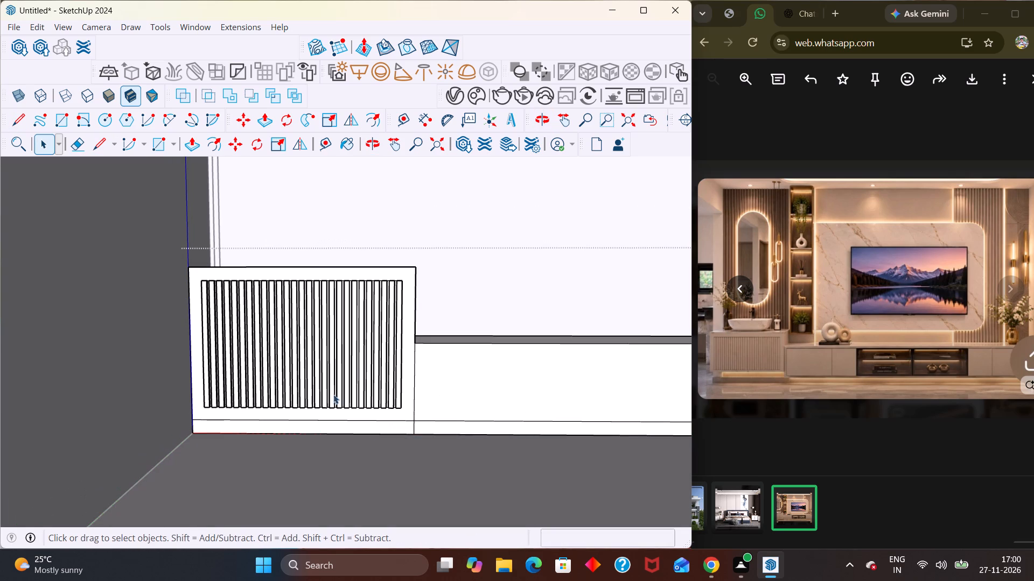
{"action": "scroll", "coordinate": [367, 272], "scroll_direction": "up", "scroll_amount": 2}
{"action": "middle_click_drag", "start_coordinate": [368, 272], "coordinate": [367, 350]}
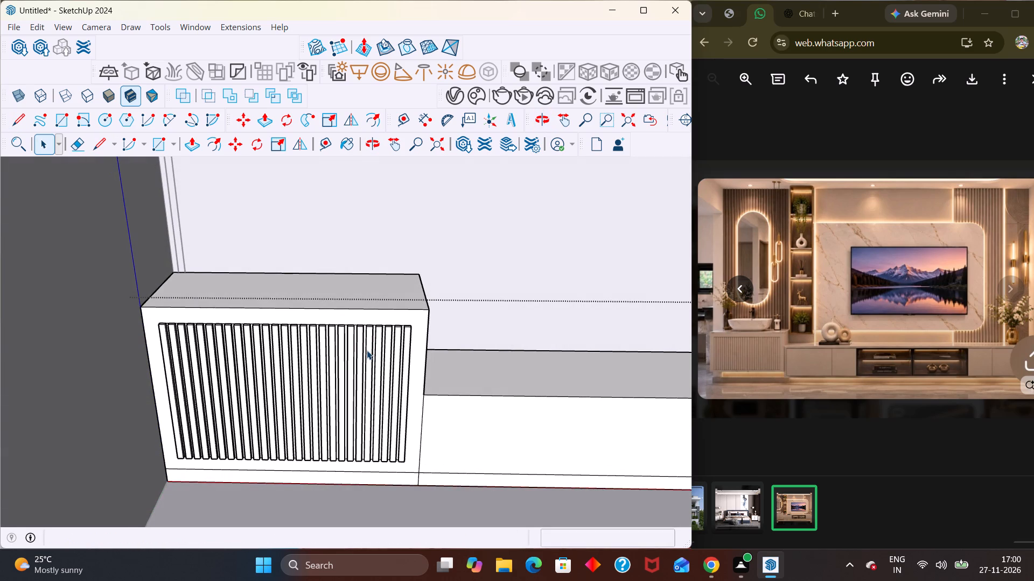
{"action": "middle_click_drag", "start_coordinate": [356, 392], "coordinate": [381, 365]}
{"action": "scroll", "coordinate": [380, 366], "scroll_direction": "up", "scroll_amount": 1}
{"action": "scroll", "coordinate": [394, 353], "scroll_direction": "down", "scroll_amount": 4}
{"action": "scroll", "coordinate": [349, 445], "scroll_direction": "up", "scroll_amount": 1}
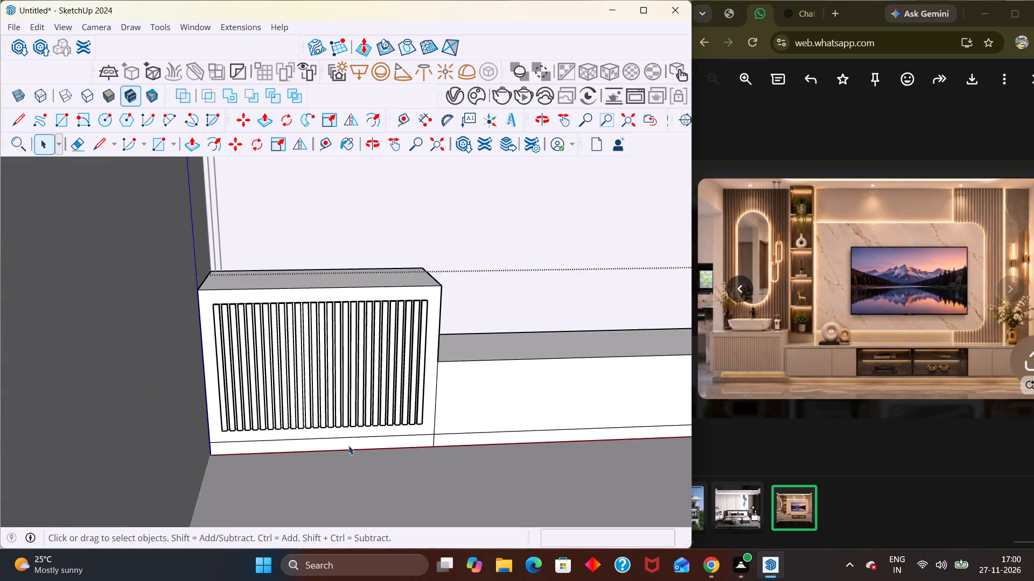
{"action": "scroll", "coordinate": [348, 445], "scroll_direction": "up", "scroll_amount": 1}
{"action": "middle_click_drag", "start_coordinate": [306, 436], "coordinate": [304, 417]}
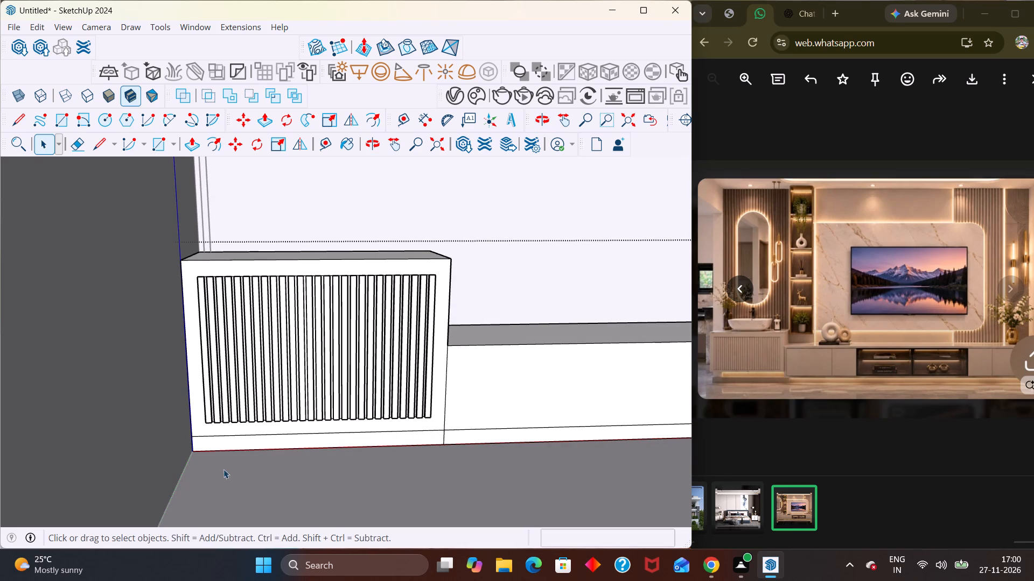
{"action": "middle_click_drag", "start_coordinate": [223, 469], "coordinate": [236, 420]}
{"action": "scroll", "coordinate": [236, 420], "scroll_direction": "up", "scroll_amount": 4}
{"action": "middle_click_drag", "start_coordinate": [234, 420], "coordinate": [226, 419]}
{"action": "left_click", "coordinate": [233, 413]}
{"action": "left_click", "coordinate": [233, 413]}
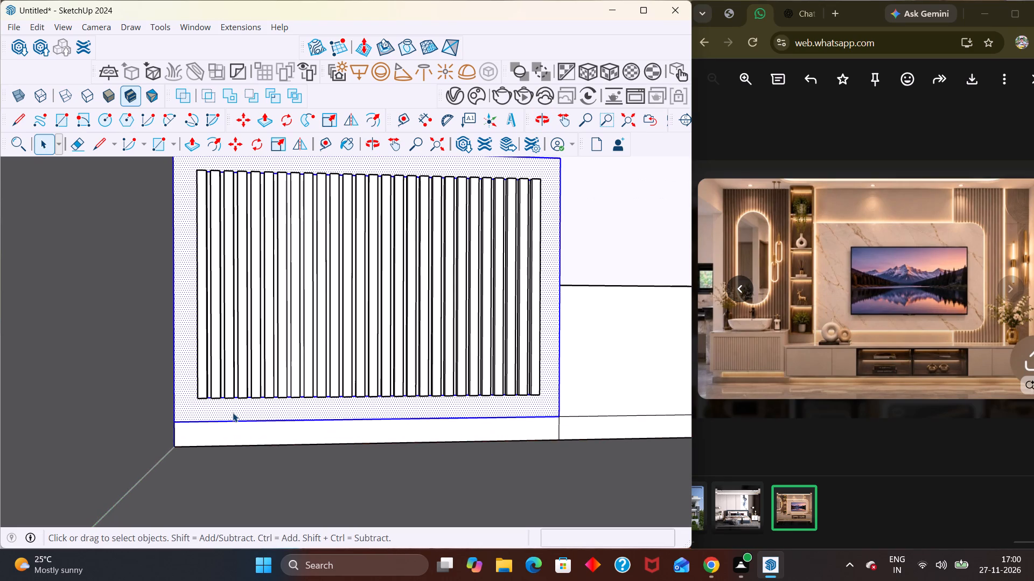
{"action": "key", "text": "l"}
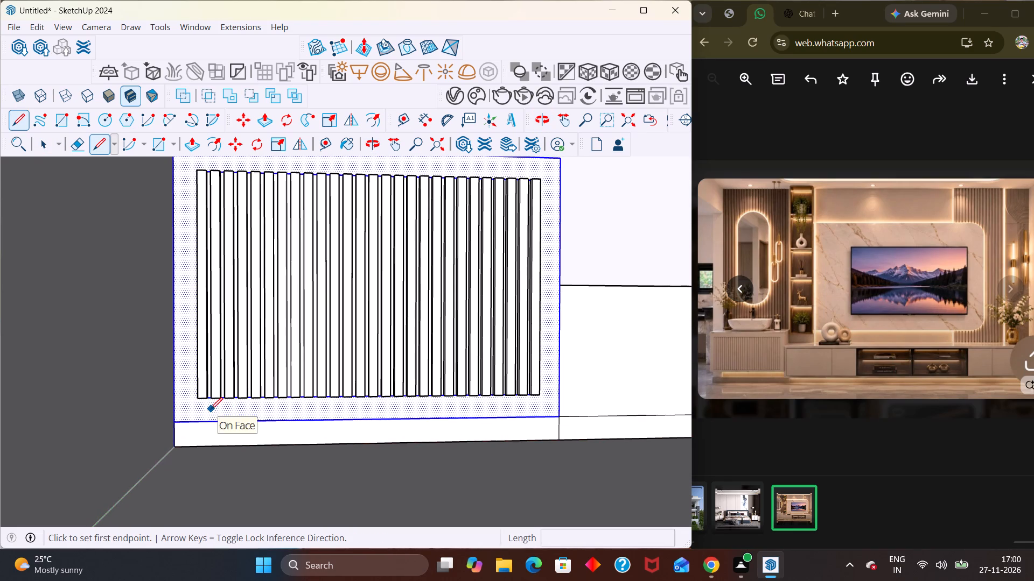
{"action": "key", "text": "r"}
{"action": "left_click", "coordinate": [198, 400]}
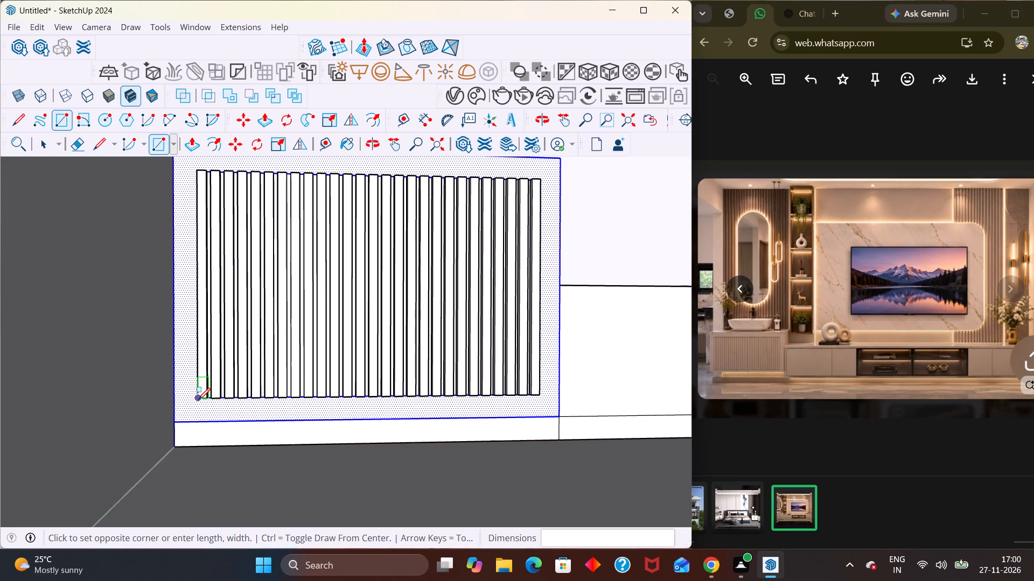
{"action": "left_click", "coordinate": [540, 417]}
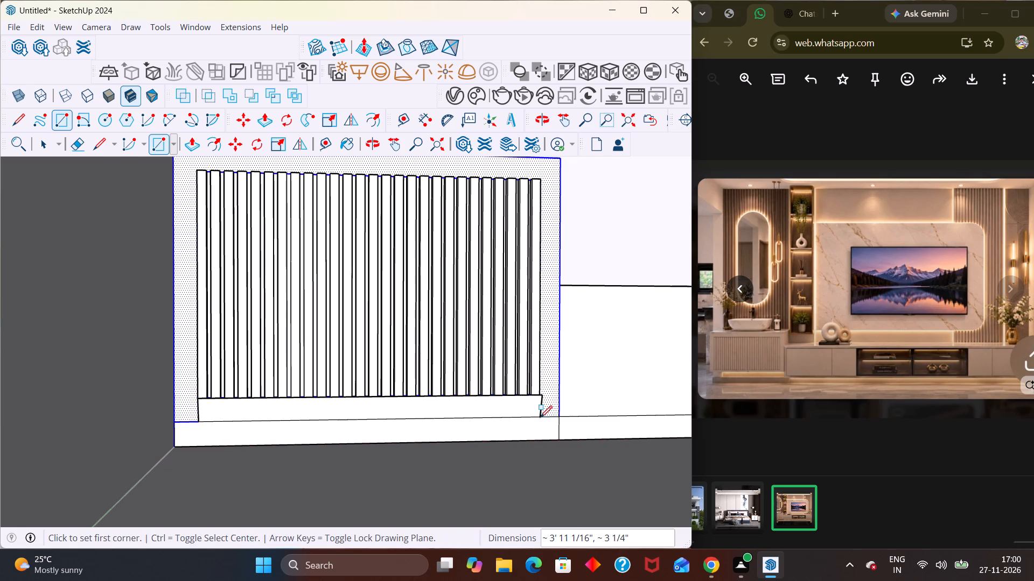
Select the new rectangle below the slats with its edges and make it a group.
{"action": "key", "text": "space"}
{"action": "double_click", "coordinate": [440, 415]}
{"action": "right_click", "coordinate": [440, 415]}
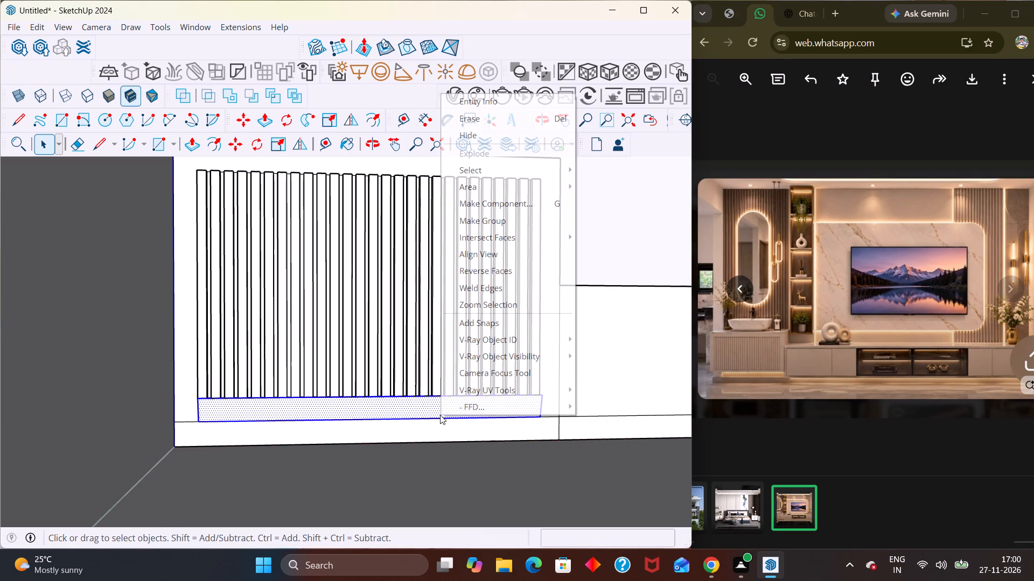
{"action": "left_click", "coordinate": [485, 225]}
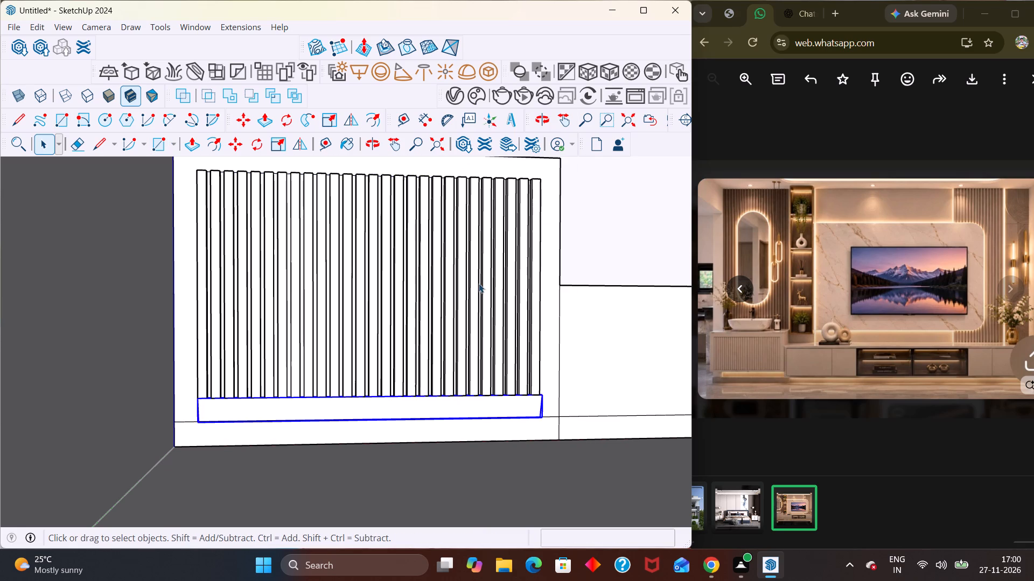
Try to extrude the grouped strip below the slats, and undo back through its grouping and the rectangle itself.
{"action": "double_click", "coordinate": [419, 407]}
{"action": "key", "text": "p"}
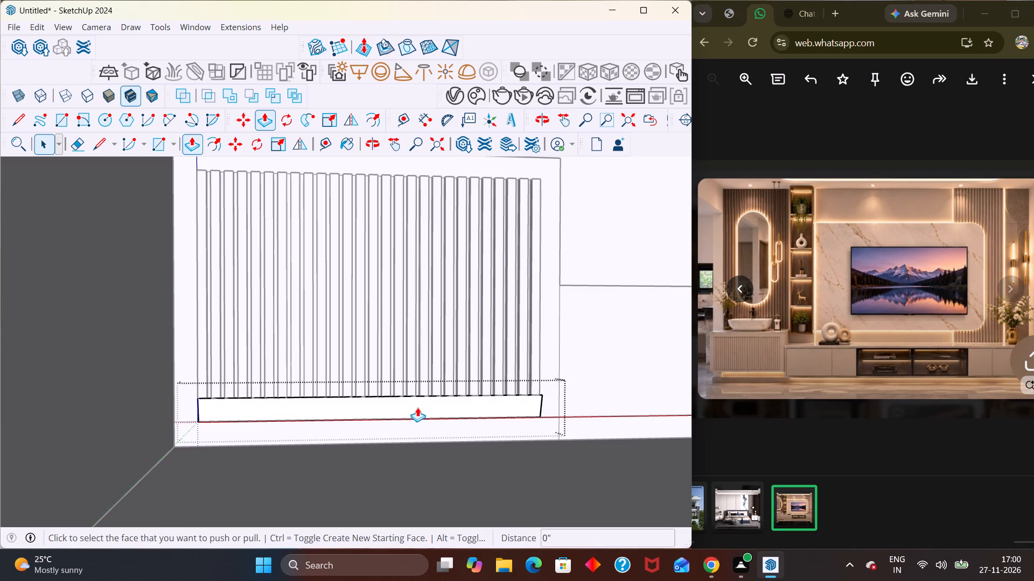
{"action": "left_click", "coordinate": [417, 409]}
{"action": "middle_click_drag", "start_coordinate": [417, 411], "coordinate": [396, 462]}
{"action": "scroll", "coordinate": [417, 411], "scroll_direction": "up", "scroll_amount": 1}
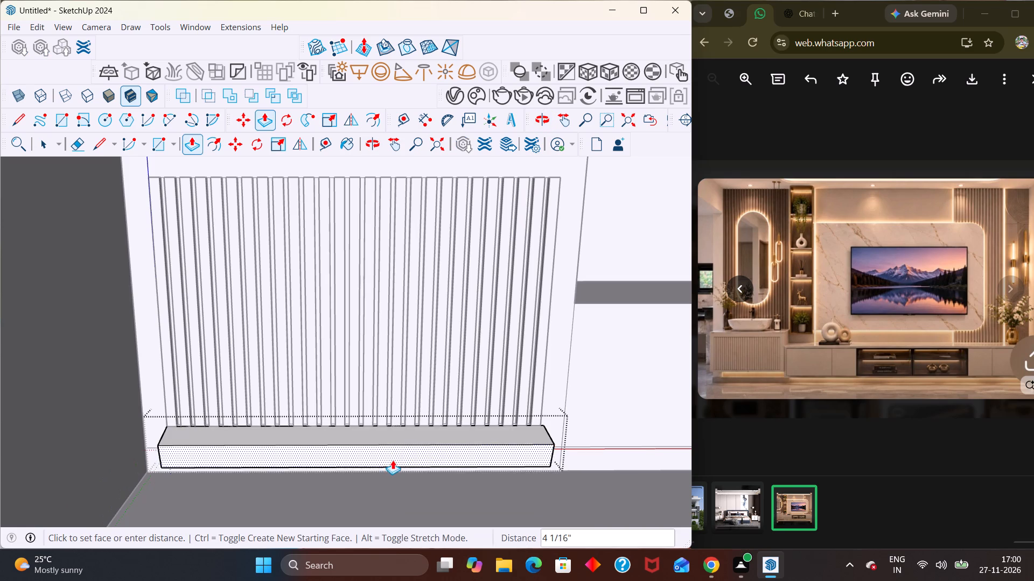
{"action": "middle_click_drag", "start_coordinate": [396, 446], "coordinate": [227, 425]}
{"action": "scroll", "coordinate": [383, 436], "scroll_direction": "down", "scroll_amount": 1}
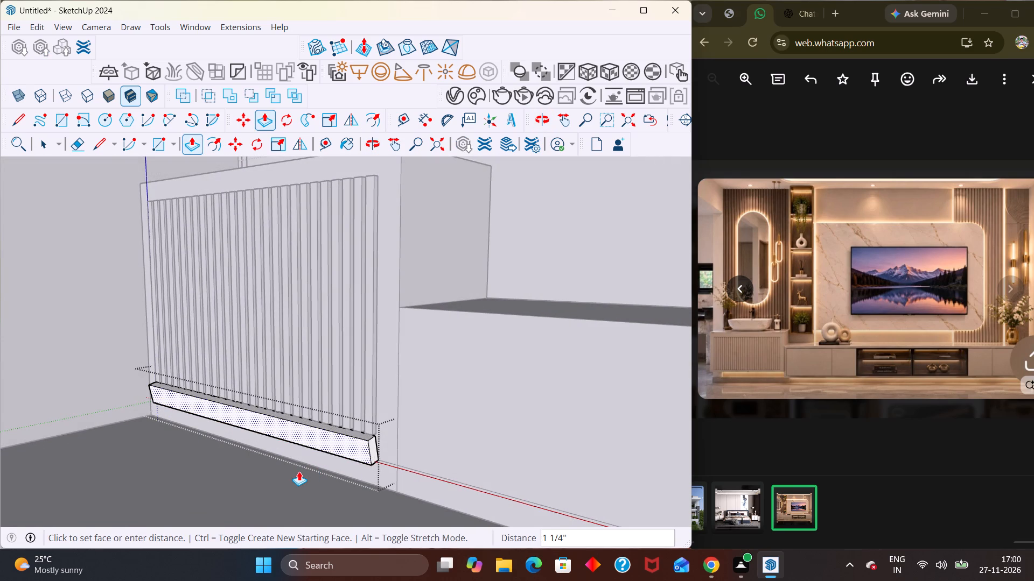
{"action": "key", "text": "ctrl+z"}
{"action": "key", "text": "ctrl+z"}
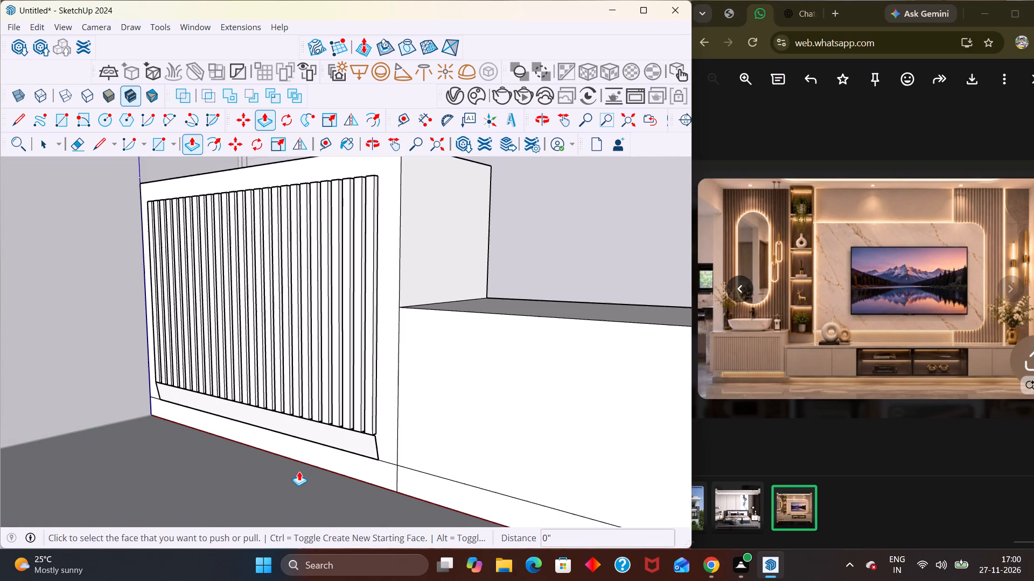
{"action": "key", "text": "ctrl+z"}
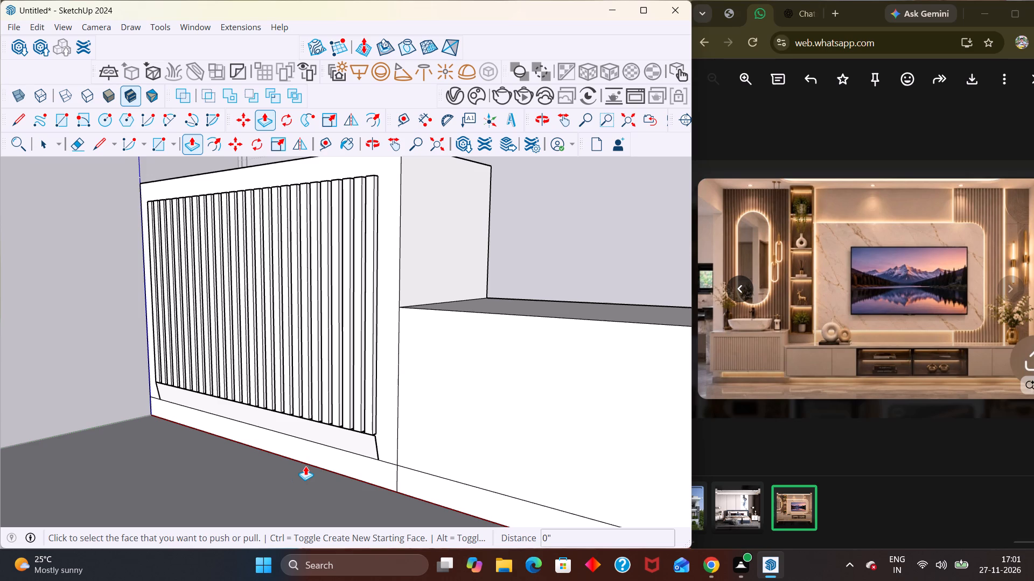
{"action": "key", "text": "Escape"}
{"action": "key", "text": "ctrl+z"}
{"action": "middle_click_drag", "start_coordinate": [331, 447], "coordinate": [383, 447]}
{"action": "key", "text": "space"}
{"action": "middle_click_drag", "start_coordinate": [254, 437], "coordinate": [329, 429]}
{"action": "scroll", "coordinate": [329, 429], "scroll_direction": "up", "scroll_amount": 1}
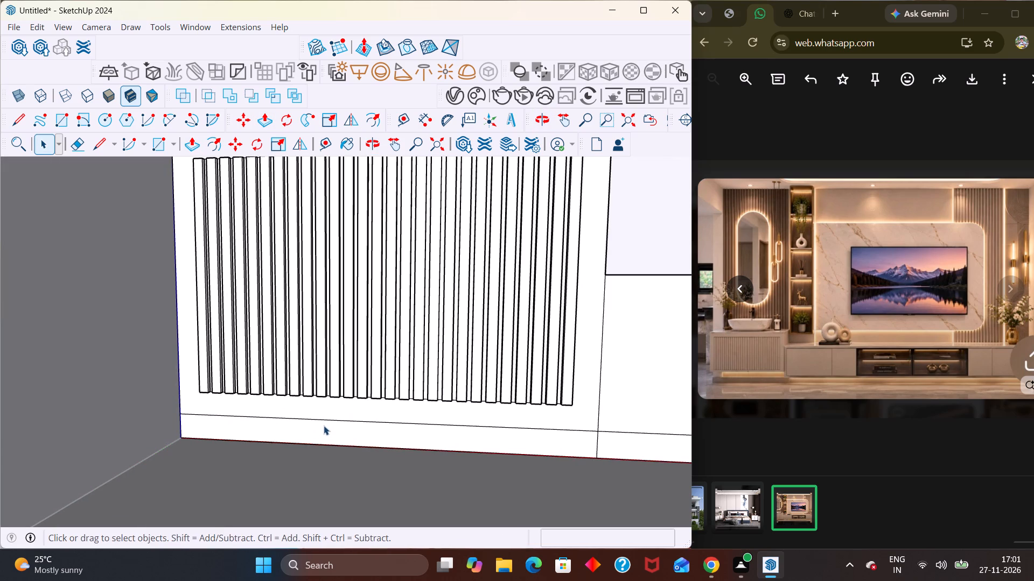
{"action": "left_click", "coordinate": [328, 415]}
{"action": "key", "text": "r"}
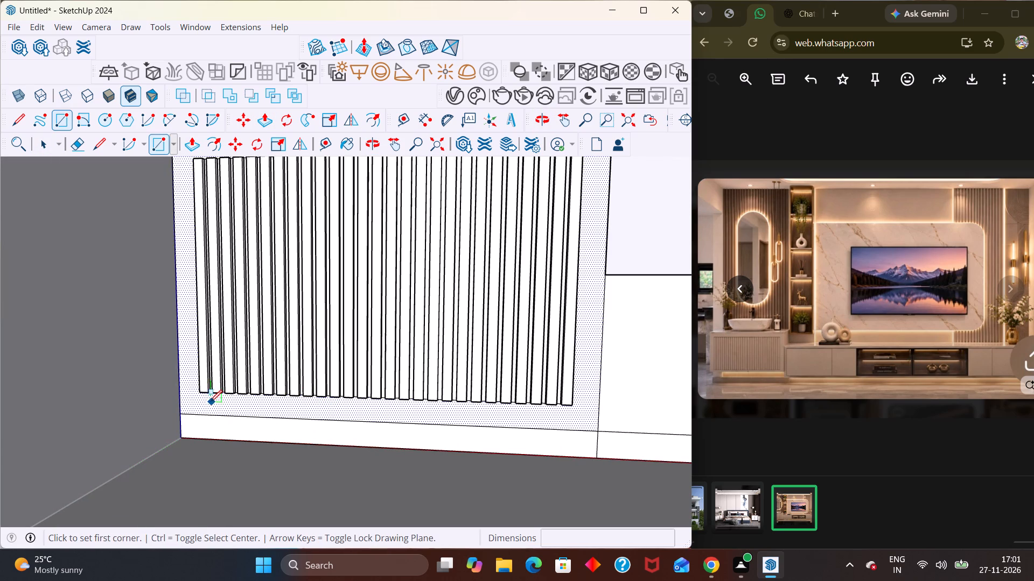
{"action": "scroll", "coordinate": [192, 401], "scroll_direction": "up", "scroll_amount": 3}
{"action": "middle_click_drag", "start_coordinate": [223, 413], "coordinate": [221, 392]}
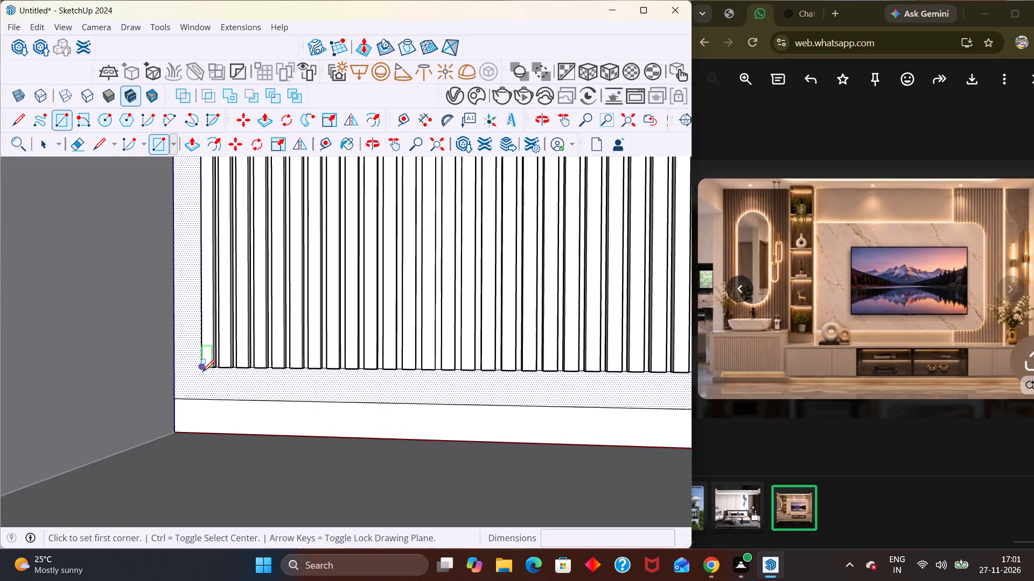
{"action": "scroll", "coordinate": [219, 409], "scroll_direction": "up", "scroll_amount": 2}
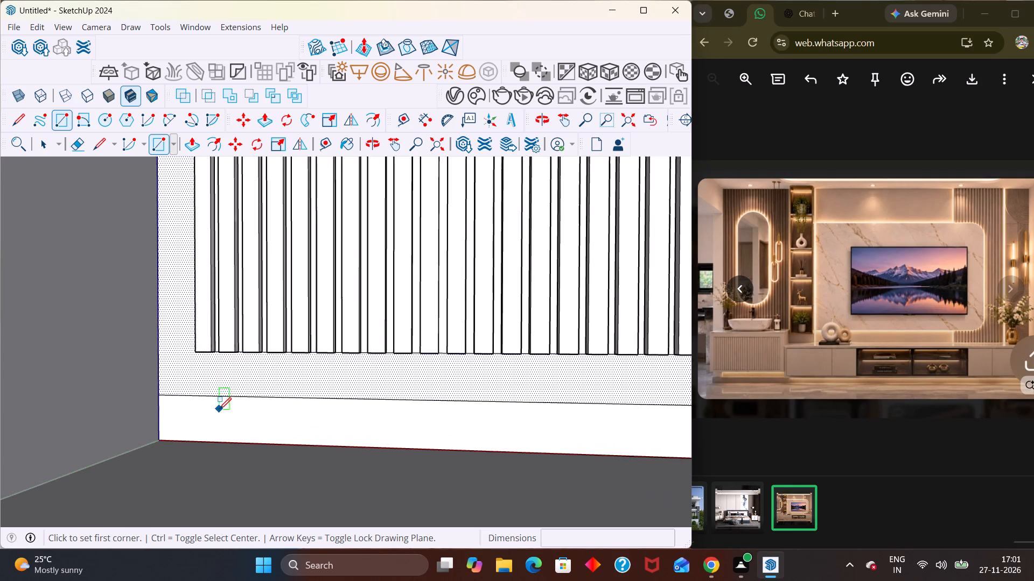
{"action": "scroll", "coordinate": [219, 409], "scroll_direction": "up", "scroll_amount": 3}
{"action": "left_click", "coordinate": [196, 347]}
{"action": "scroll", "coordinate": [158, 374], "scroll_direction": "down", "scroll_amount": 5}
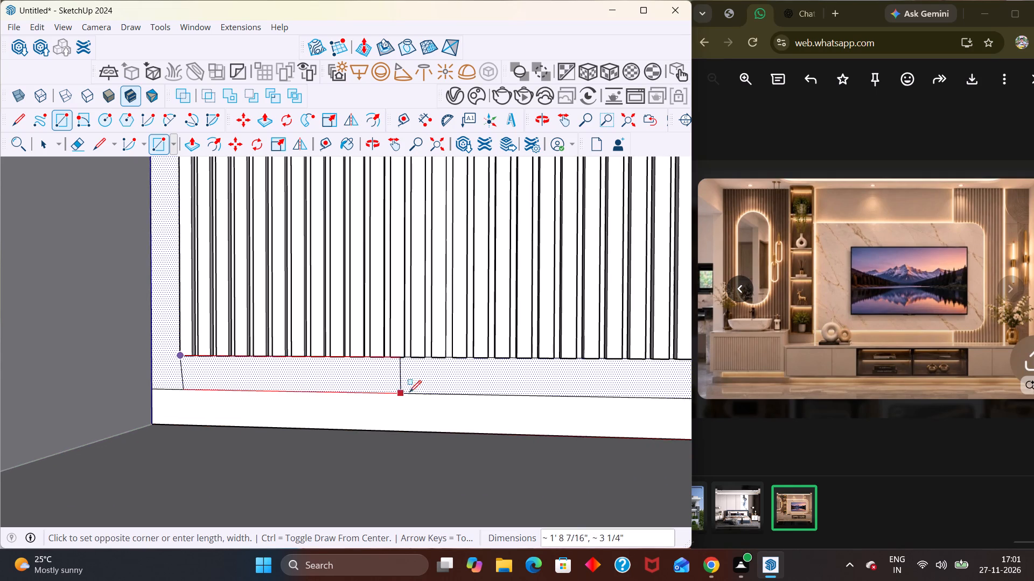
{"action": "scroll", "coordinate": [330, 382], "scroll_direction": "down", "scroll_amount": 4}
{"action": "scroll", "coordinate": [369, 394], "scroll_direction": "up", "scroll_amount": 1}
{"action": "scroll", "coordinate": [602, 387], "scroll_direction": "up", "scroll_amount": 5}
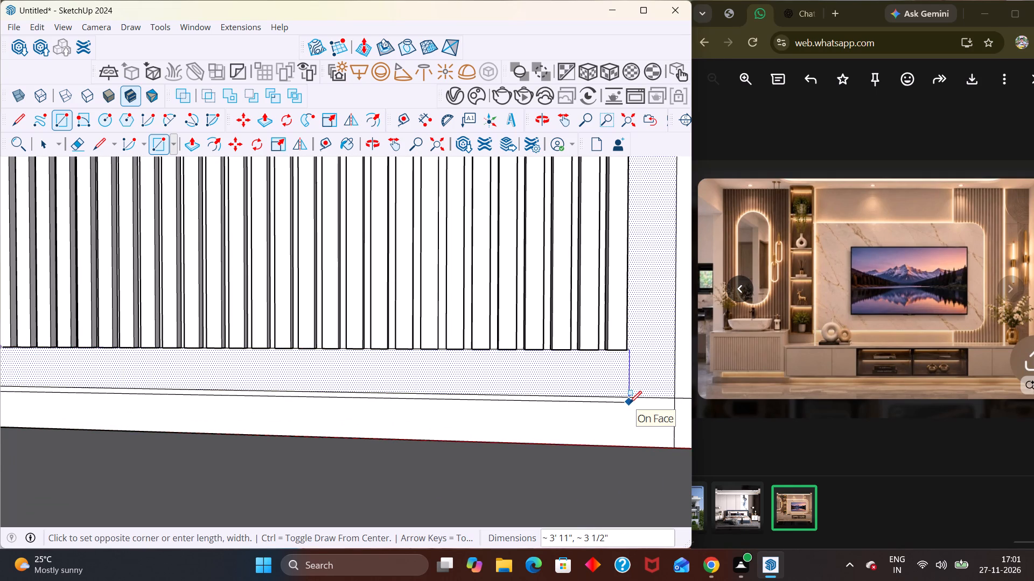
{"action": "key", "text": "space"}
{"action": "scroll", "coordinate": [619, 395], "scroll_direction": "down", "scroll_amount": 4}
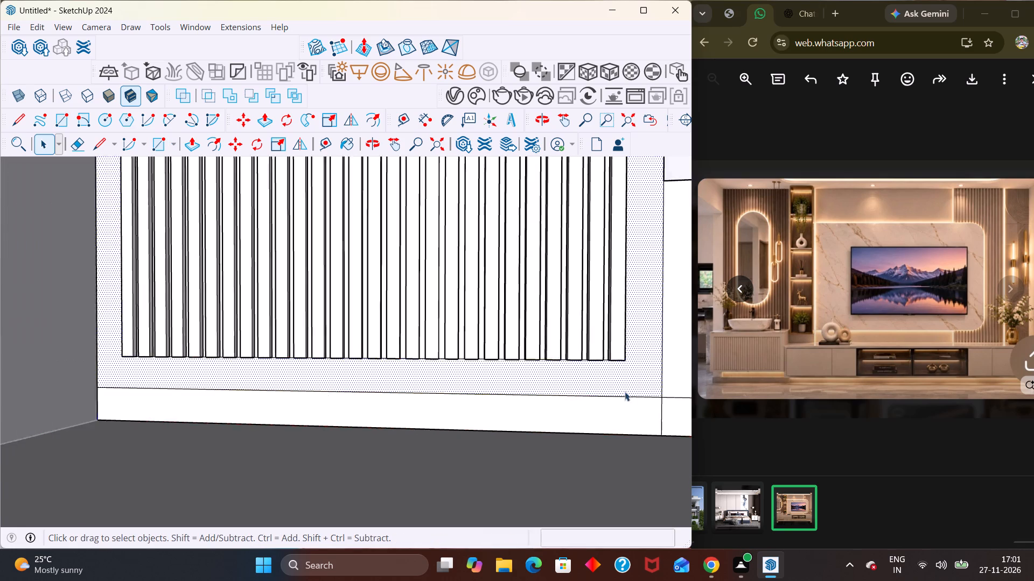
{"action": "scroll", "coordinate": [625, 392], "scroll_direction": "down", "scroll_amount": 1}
Draw a rectangle about 3' 10 5/8" wide on the tall section's front, from the slats' back bottom corners down to the plinth line.
{"action": "scroll", "coordinate": [375, 401], "scroll_direction": "up", "scroll_amount": 3}
{"action": "middle_click_drag", "start_coordinate": [192, 386], "coordinate": [220, 384]}
{"action": "scroll", "coordinate": [216, 357], "scroll_direction": "down", "scroll_amount": 4}
{"action": "middle_click_drag", "start_coordinate": [221, 421], "coordinate": [221, 413]}
{"action": "scroll", "coordinate": [221, 421], "scroll_direction": "up", "scroll_amount": 2}
{"action": "middle_click", "coordinate": [219, 407]}
{"action": "scroll", "coordinate": [219, 406], "scroll_direction": "up", "scroll_amount": 2}
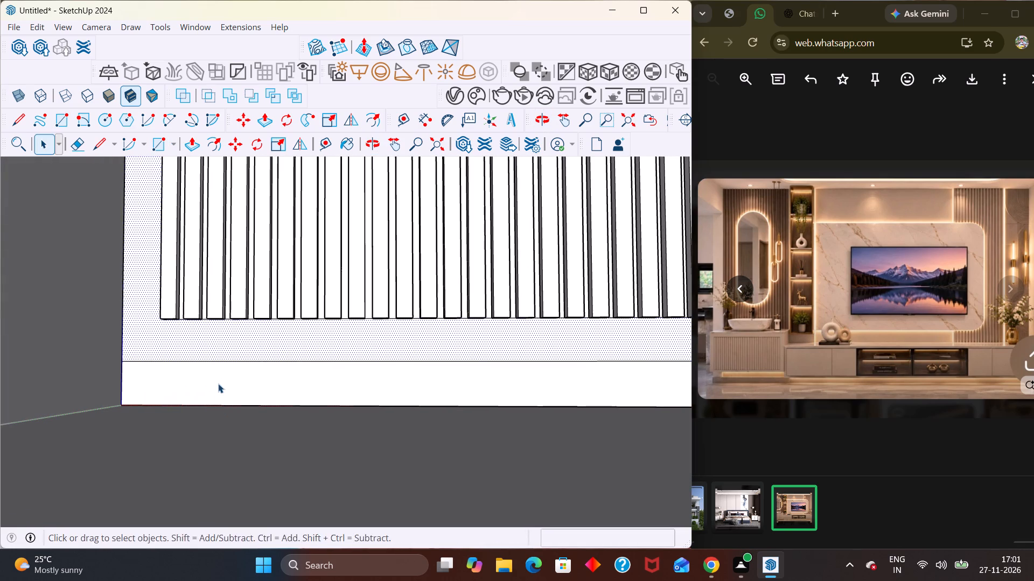
{"action": "middle_click_drag", "start_coordinate": [218, 377], "coordinate": [218, 371]}
{"action": "scroll", "coordinate": [218, 371], "scroll_direction": "up", "scroll_amount": 1}
{"action": "key", "text": "r"}
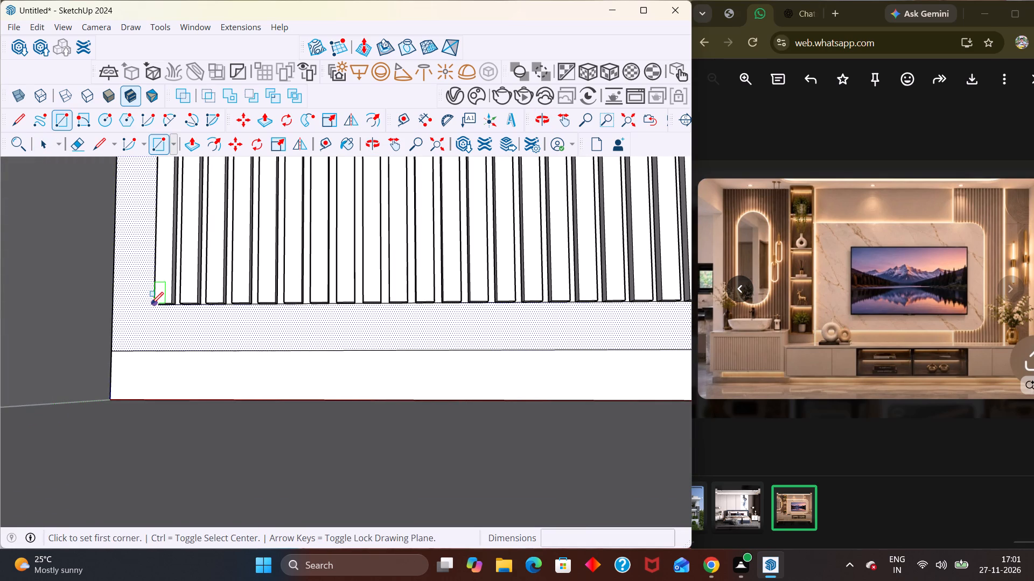
{"action": "scroll", "coordinate": [149, 329], "scroll_direction": "up", "scroll_amount": 12}
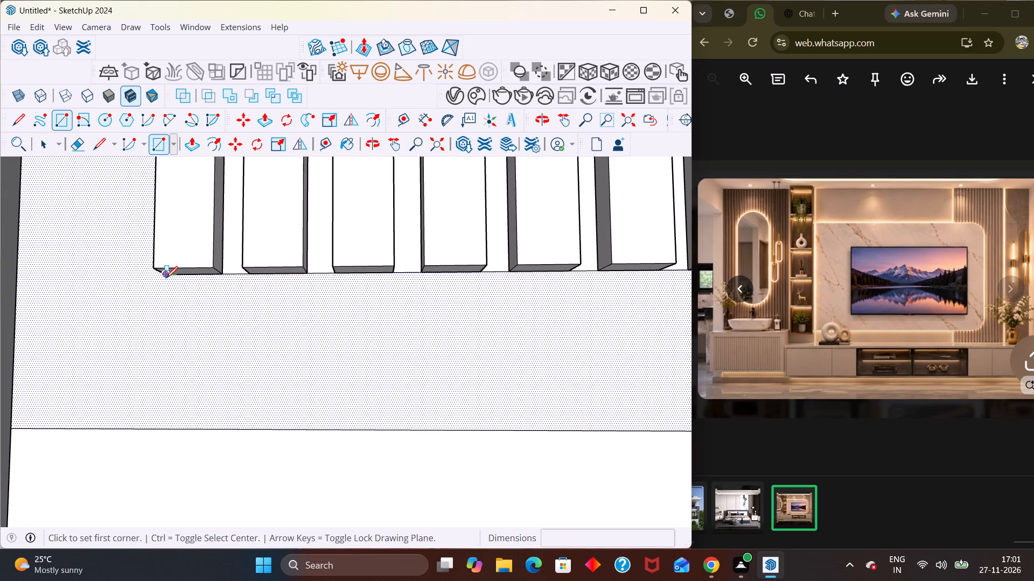
{"action": "left_click", "coordinate": [166, 278]}
{"action": "scroll", "coordinate": [148, 316], "scroll_direction": "down", "scroll_amount": 6}
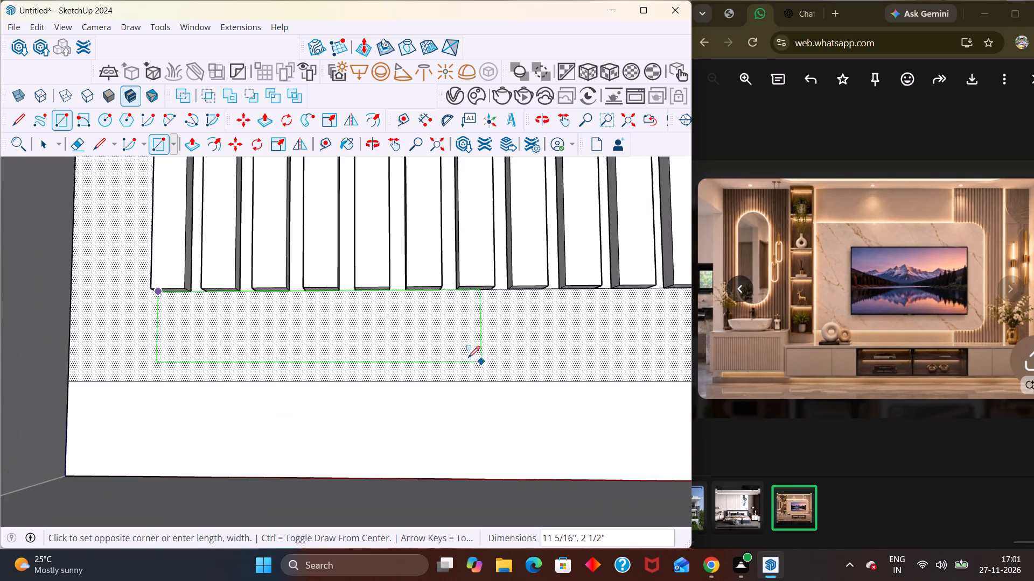
{"action": "middle_click_drag", "start_coordinate": [444, 358], "coordinate": [219, 351]}
{"action": "scroll", "coordinate": [263, 355], "scroll_direction": "down", "scroll_amount": 7}
{"action": "middle_click_drag", "start_coordinate": [546, 348], "coordinate": [436, 353]}
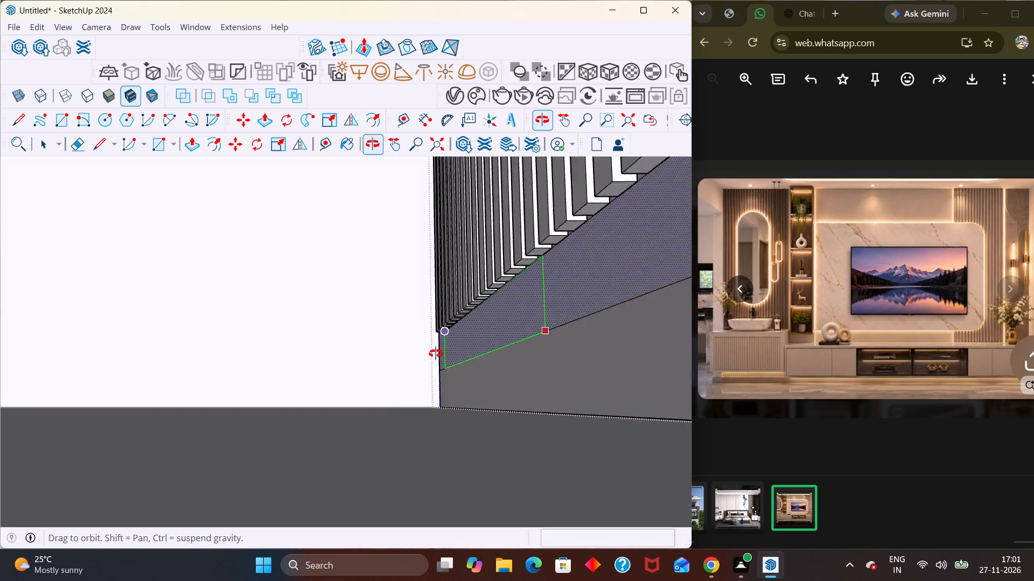
{"action": "middle_click_drag", "start_coordinate": [436, 353], "coordinate": [469, 355]}
{"action": "scroll", "coordinate": [434, 339], "scroll_direction": "down", "scroll_amount": 8}
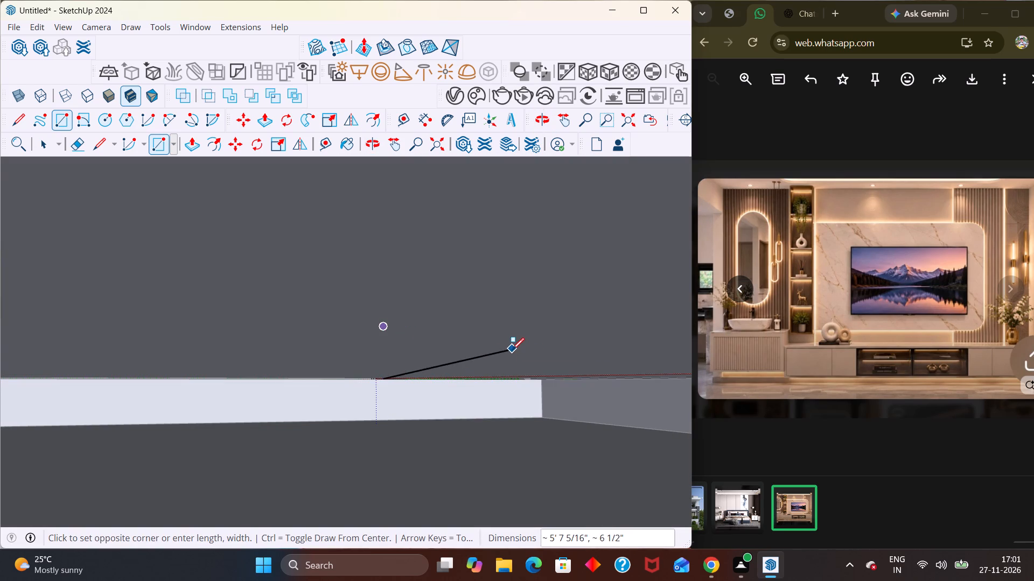
{"action": "key", "text": "shift+z"}
{"action": "middle_click_drag", "start_coordinate": [404, 385], "coordinate": [657, 389]}
{"action": "scroll", "coordinate": [162, 413], "scroll_direction": "up", "scroll_amount": 1}
{"action": "scroll", "coordinate": [41, 441], "scroll_direction": "down", "scroll_amount": 4}
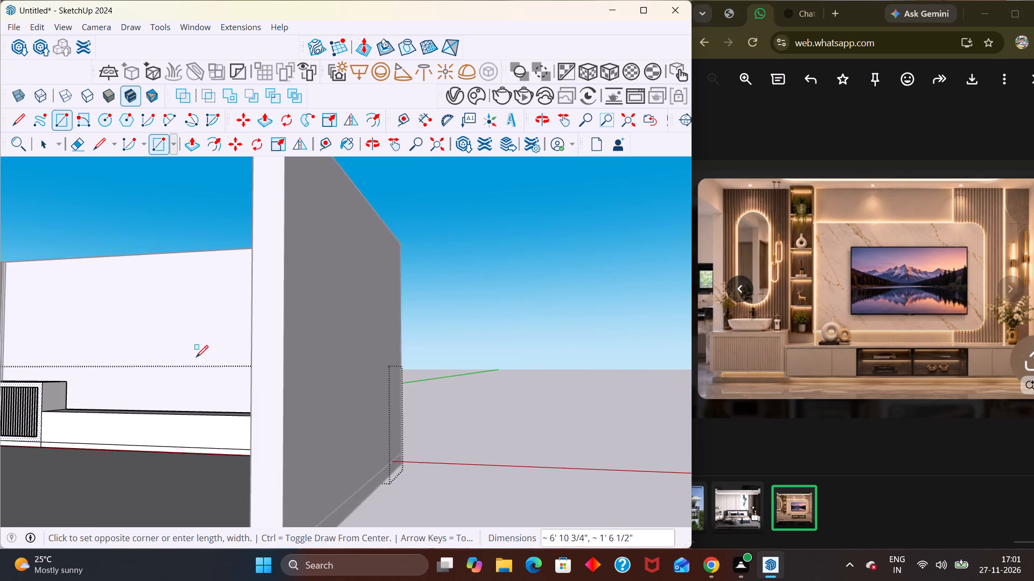
{"action": "scroll", "coordinate": [196, 357], "scroll_direction": "down", "scroll_amount": 7}
{"action": "scroll", "coordinate": [129, 375], "scroll_direction": "up", "scroll_amount": 6}
{"action": "scroll", "coordinate": [227, 383], "scroll_direction": "up", "scroll_amount": 9}
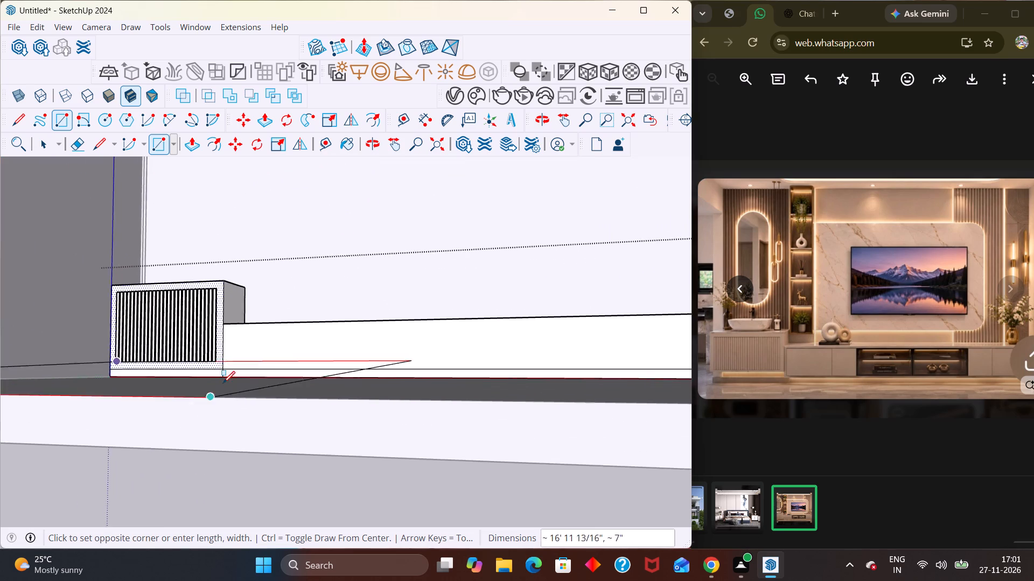
{"action": "scroll", "coordinate": [223, 383], "scroll_direction": "up", "scroll_amount": 20}
{"action": "scroll", "coordinate": [223, 383], "scroll_direction": "up", "scroll_amount": 4}
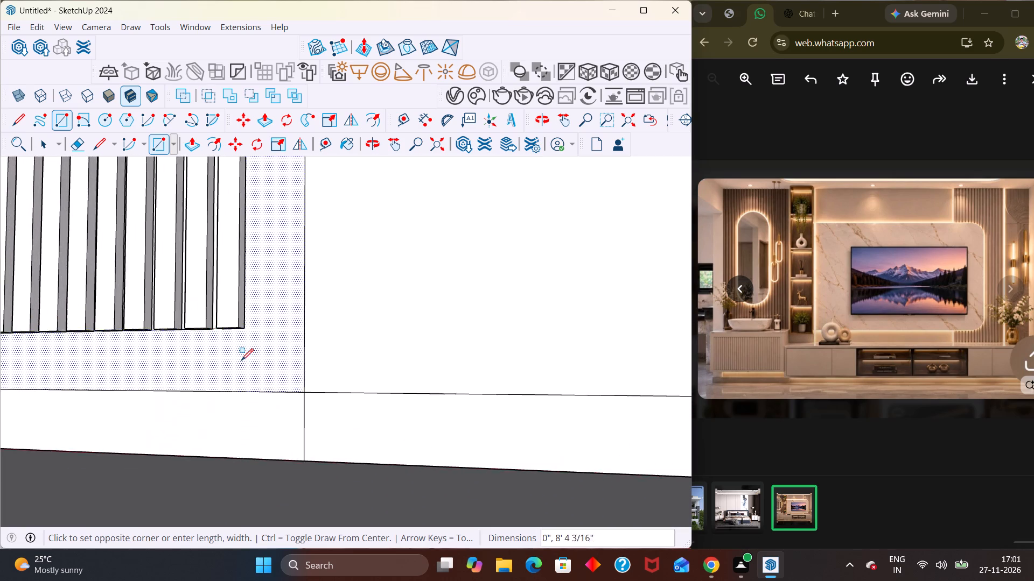
{"action": "scroll", "coordinate": [241, 360], "scroll_direction": "up", "scroll_amount": 9}
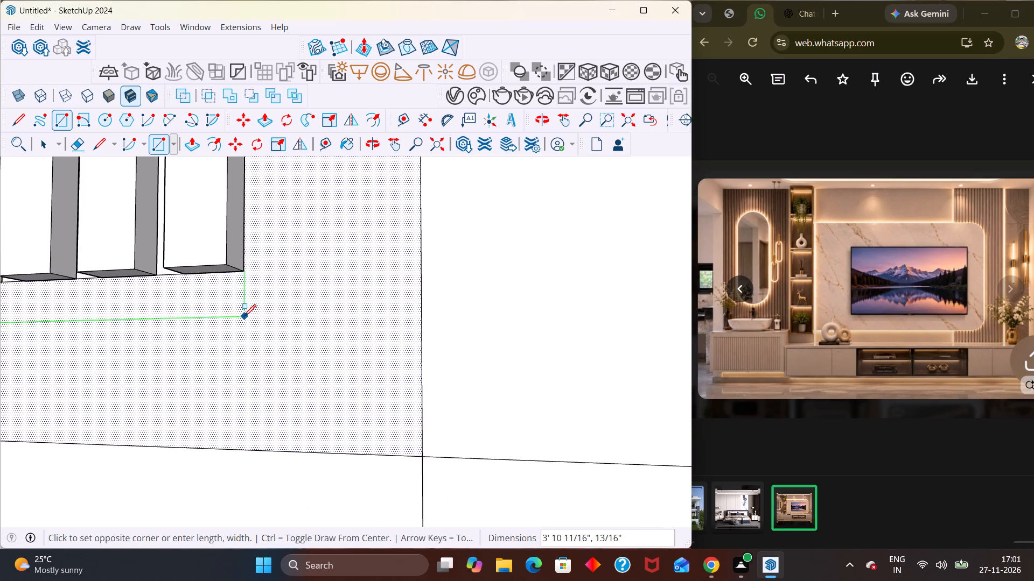
{"action": "left_click", "coordinate": [240, 451]}
{"action": "scroll", "coordinate": [233, 432], "scroll_direction": "down", "scroll_amount": 4}
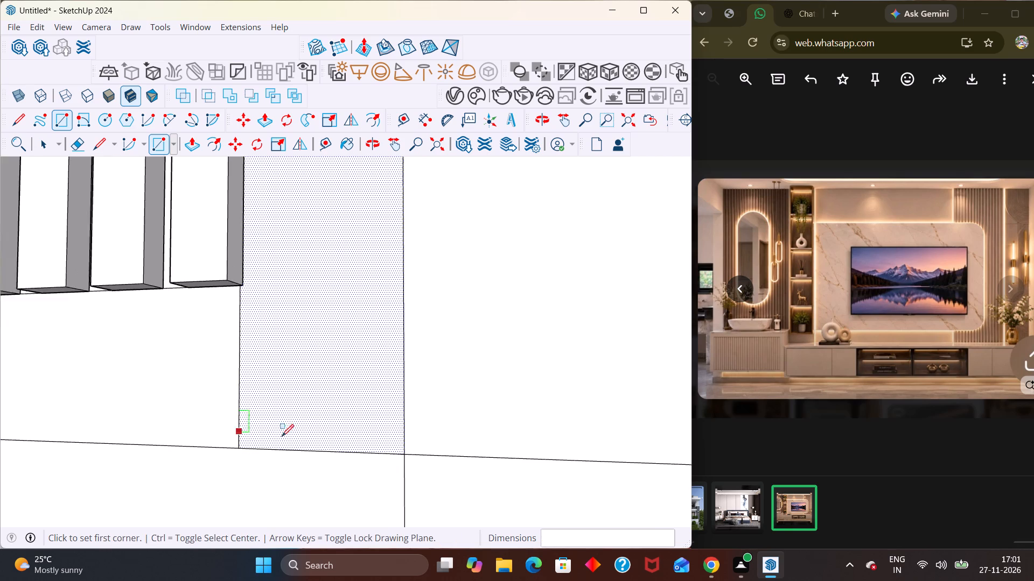
Select the redrawn rectangle below the slats with its edges and make it a group.
{"action": "key", "text": "space"}
{"action": "double_click", "coordinate": [156, 397]}
{"action": "right_click_drag", "start_coordinate": [156, 397], "coordinate": [163, 401]}
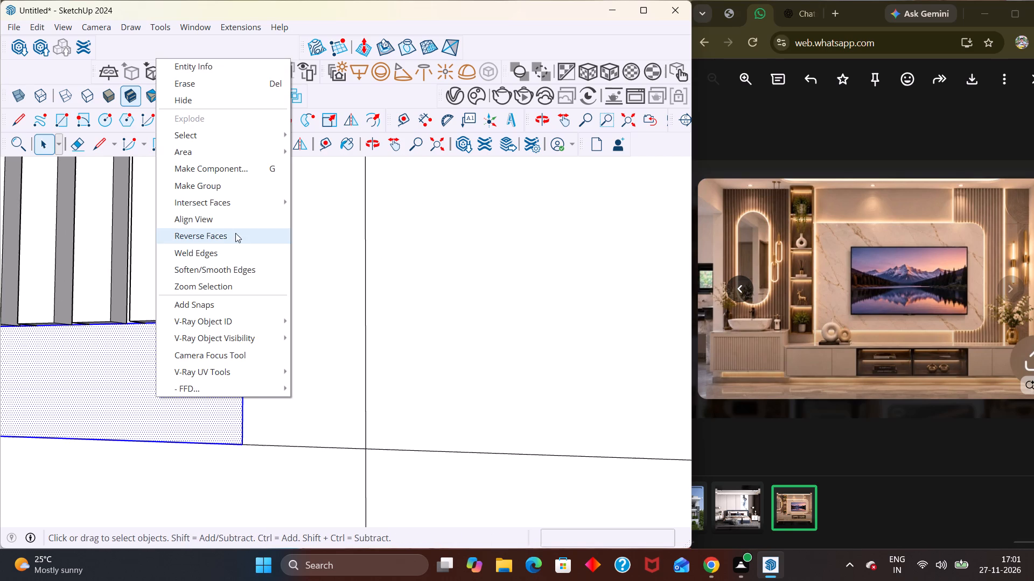
{"action": "left_click", "coordinate": [200, 186]}
Extrude the strip's face about 1 13/16" outward inside its group, and exit the strip and base cabinet groups.
{"action": "scroll", "coordinate": [203, 412], "scroll_direction": "down", "scroll_amount": 1}
{"action": "middle_click_drag", "start_coordinate": [233, 439], "coordinate": [307, 475]}
{"action": "scroll", "coordinate": [292, 444], "scroll_direction": "up", "scroll_amount": 1}
{"action": "scroll", "coordinate": [359, 398], "scroll_direction": "down", "scroll_amount": 5}
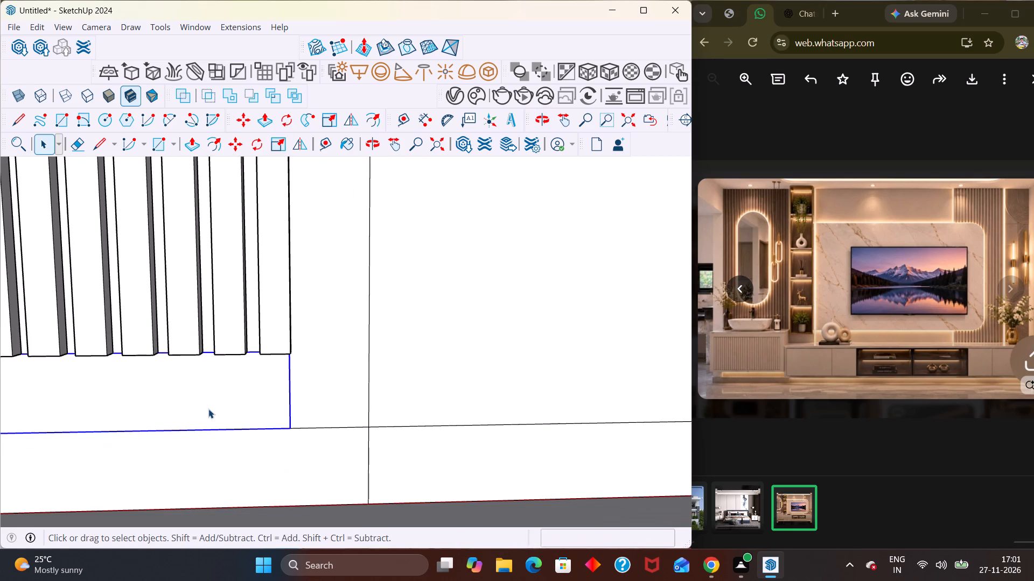
{"action": "double_click", "coordinate": [208, 409]}
{"action": "scroll", "coordinate": [213, 409], "scroll_direction": "down", "scroll_amount": 5}
{"action": "key", "text": "p"}
{"action": "left_click", "coordinate": [214, 402]}
{"action": "middle_click_drag", "start_coordinate": [257, 419], "coordinate": [107, 448]}
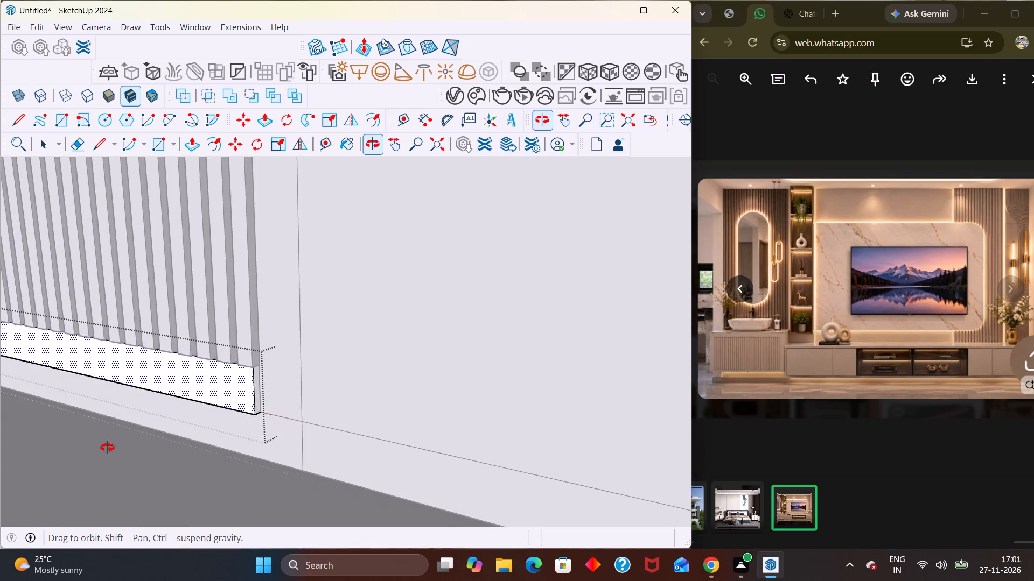
{"action": "middle_click_drag", "start_coordinate": [107, 448], "coordinate": [107, 448]}
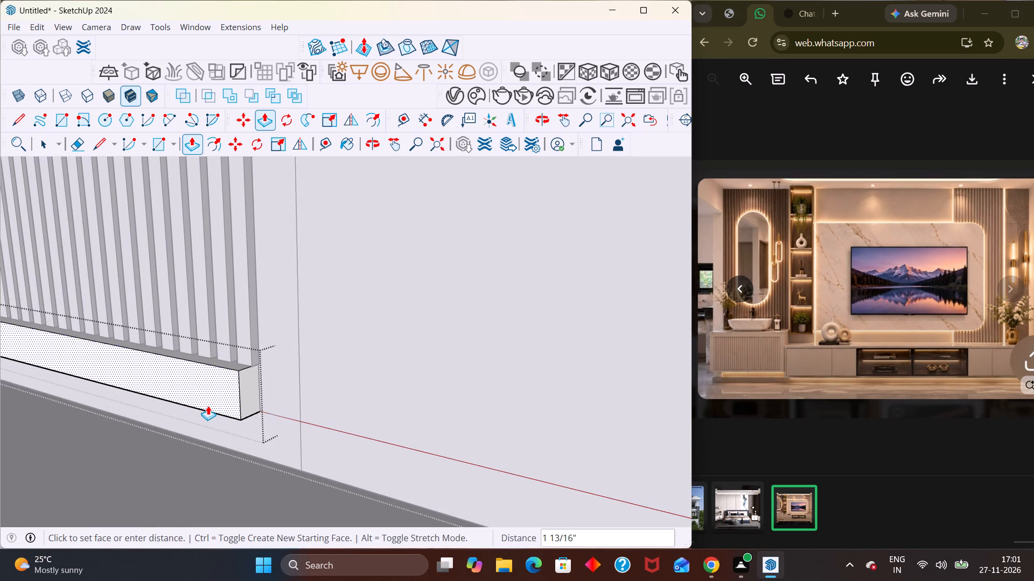
{"action": "left_click", "coordinate": [208, 406]}
{"action": "scroll", "coordinate": [250, 362], "scroll_direction": "down", "scroll_amount": 20}
{"action": "scroll", "coordinate": [250, 362], "scroll_direction": "down", "scroll_amount": 2}
{"action": "key", "text": "space"}
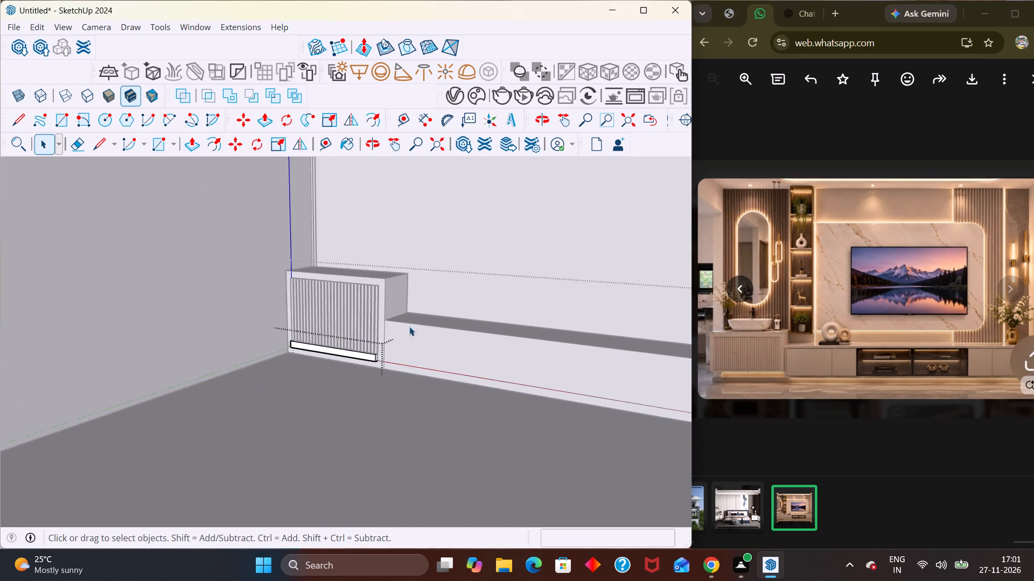
{"action": "scroll", "coordinate": [409, 327], "scroll_direction": "down", "scroll_amount": 11}
{"action": "left_click", "coordinate": [236, 482]}
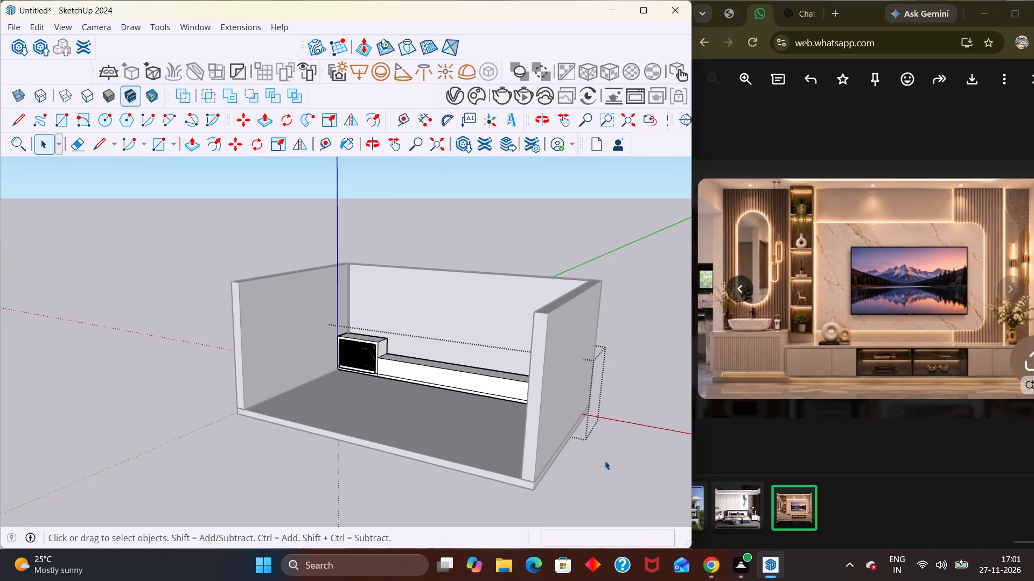
{"action": "left_click", "coordinate": [606, 465]}
Examine the tall cabinet section's slatted front and its bottom strip from the front of the room.
{"action": "middle_click_drag", "start_coordinate": [414, 421], "coordinate": [500, 286]}
{"action": "scroll", "coordinate": [329, 361], "scroll_direction": "up", "scroll_amount": 3}
{"action": "middle_click_drag", "start_coordinate": [305, 419], "coordinate": [305, 486]}
{"action": "scroll", "coordinate": [369, 384], "scroll_direction": "up", "scroll_amount": 3}
{"action": "middle_click", "coordinate": [350, 370]}
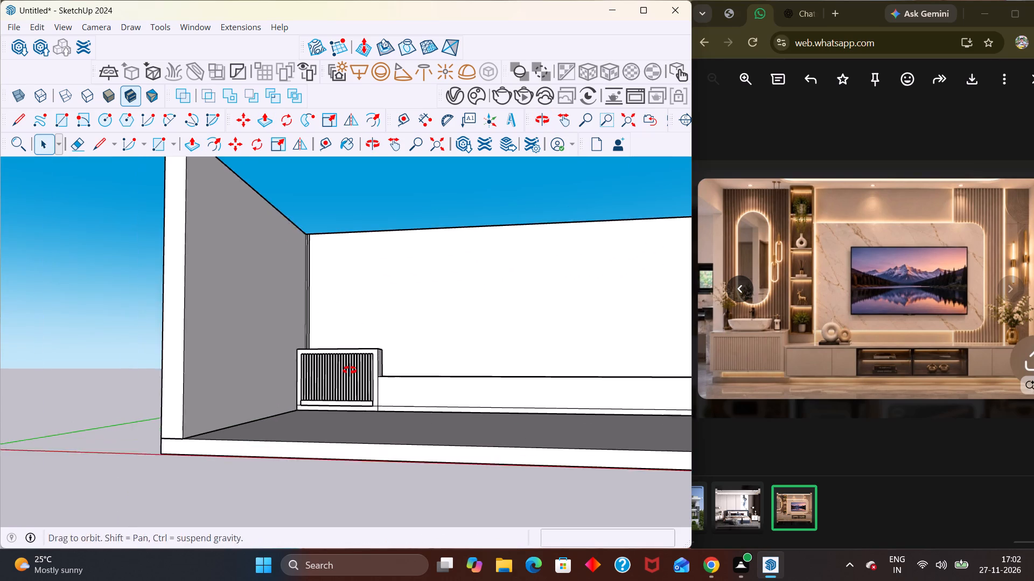
{"action": "scroll", "coordinate": [350, 370], "scroll_direction": "up", "scroll_amount": 2}
{"action": "middle_click_drag", "start_coordinate": [349, 370], "coordinate": [369, 464]}
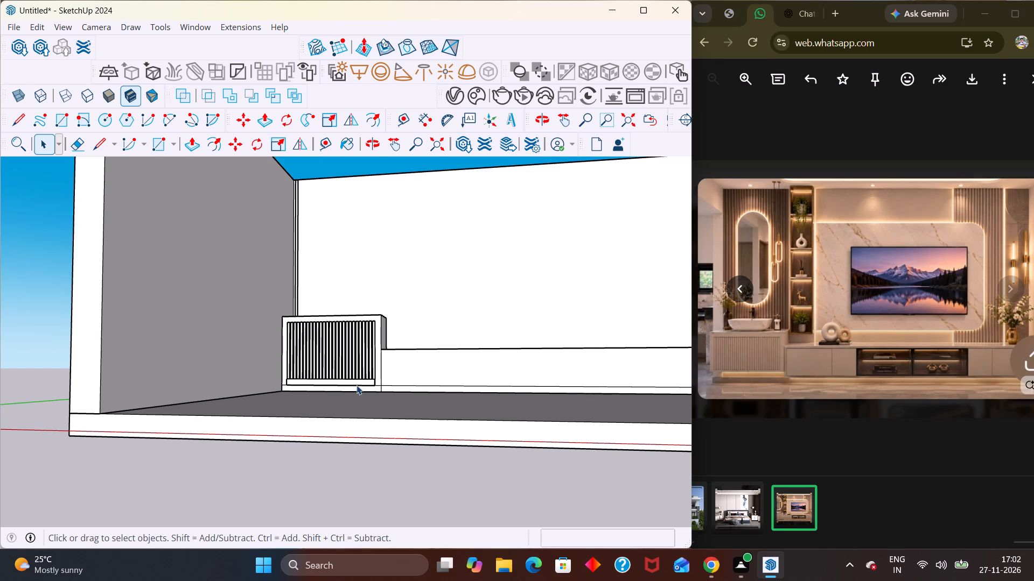
{"action": "middle_click_drag", "start_coordinate": [386, 377], "coordinate": [381, 398]}
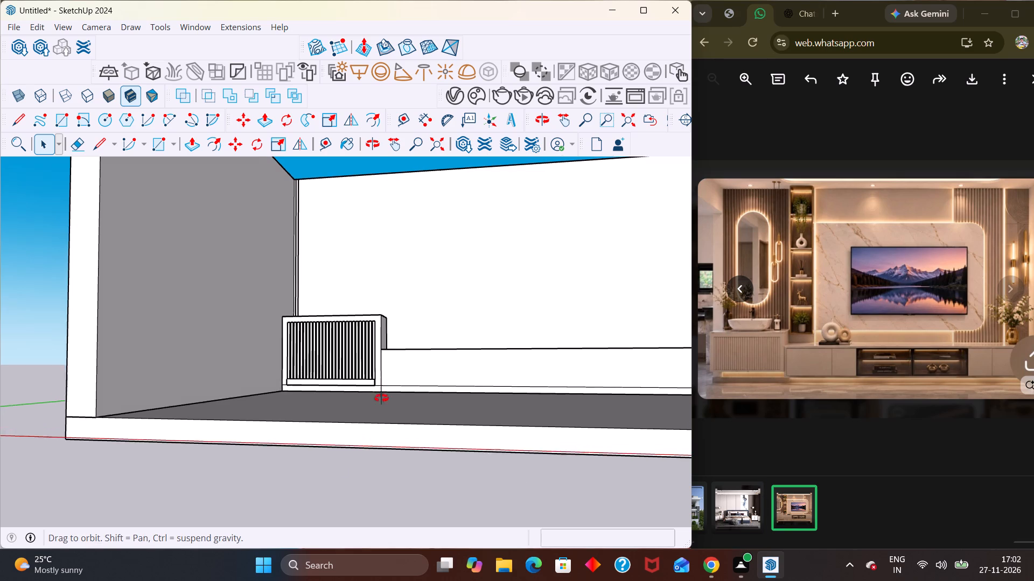
{"action": "middle_click_drag", "start_coordinate": [381, 398], "coordinate": [393, 409]}
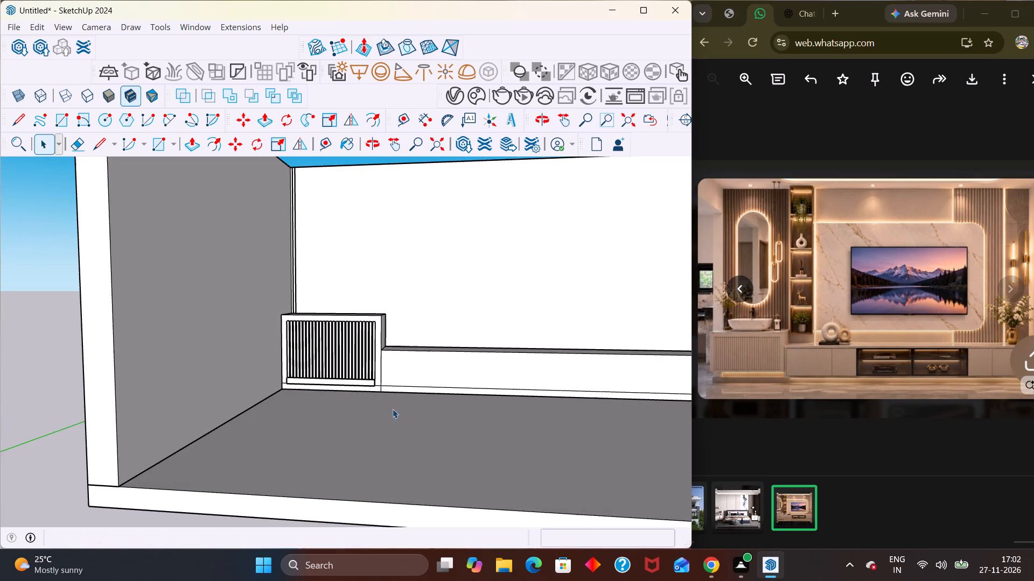
{"action": "middle_click_drag", "start_coordinate": [409, 414], "coordinate": [393, 404]}
{"action": "scroll", "coordinate": [405, 408], "scroll_direction": "up", "scroll_amount": 3}
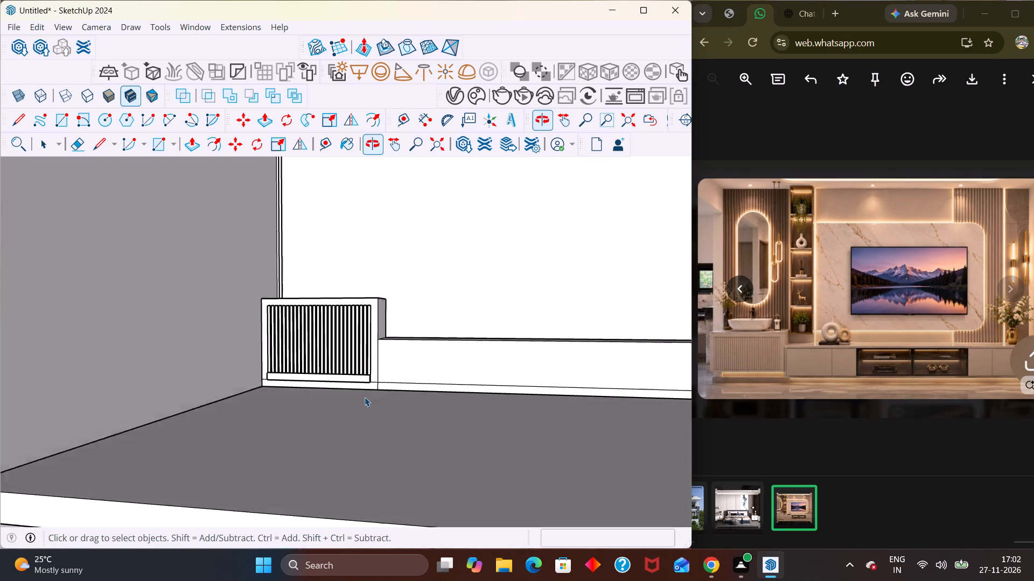
Open the base cabinet group and erase the short plinth line segment between the bottom strip and the tall section's edge.
{"action": "scroll", "coordinate": [365, 397], "scroll_direction": "up", "scroll_amount": 12}
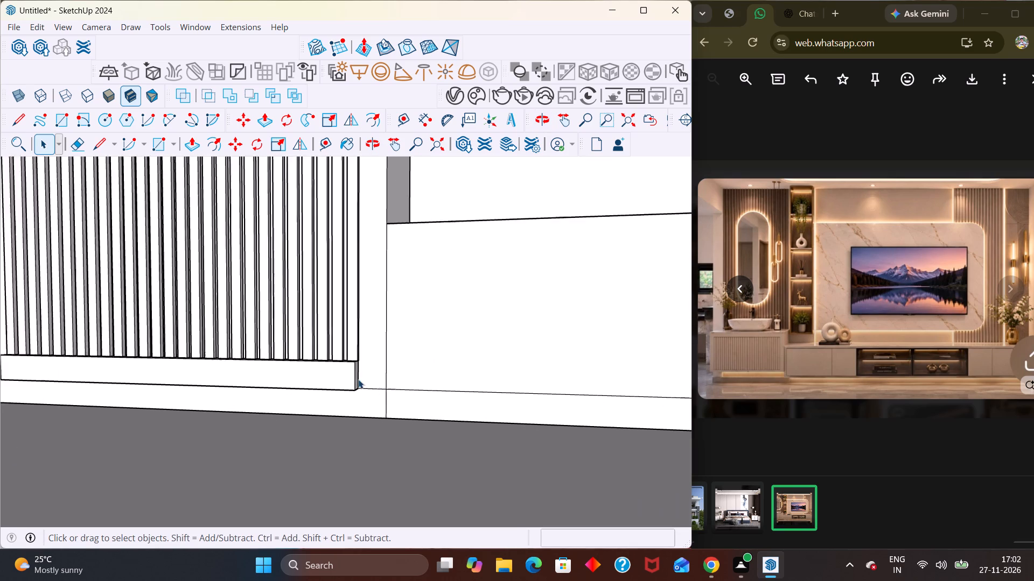
{"action": "scroll", "coordinate": [358, 379], "scroll_direction": "up", "scroll_amount": 1}
{"action": "middle_click_drag", "start_coordinate": [360, 382], "coordinate": [396, 428]}
{"action": "double_click", "coordinate": [478, 428]}
{"action": "scroll", "coordinate": [439, 481], "scroll_direction": "up", "scroll_amount": 2}
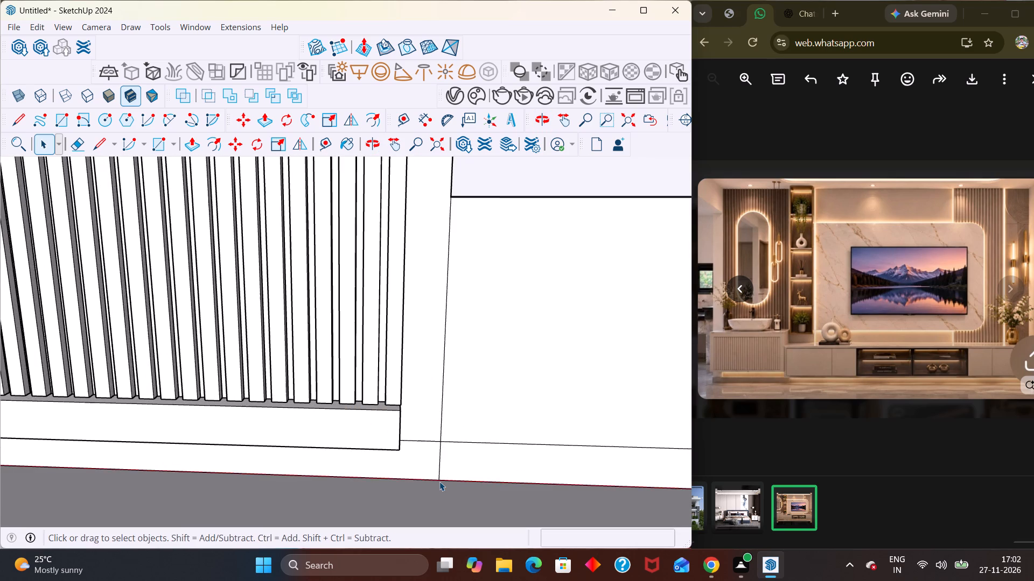
{"action": "scroll", "coordinate": [439, 481], "scroll_direction": "up", "scroll_amount": 3}
{"action": "key", "text": "e"}
{"action": "left_click", "coordinate": [420, 431]}
{"action": "scroll", "coordinate": [420, 431], "scroll_direction": "down", "scroll_amount": 8}
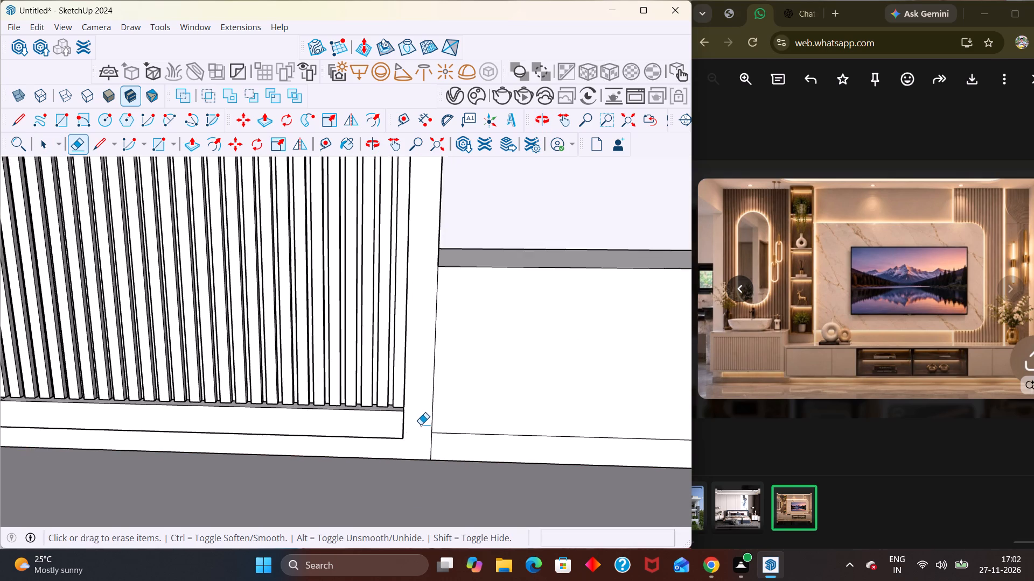
{"action": "scroll", "coordinate": [421, 424], "scroll_direction": "down", "scroll_amount": 3}
{"action": "middle_click_drag", "start_coordinate": [402, 480], "coordinate": [399, 410]}
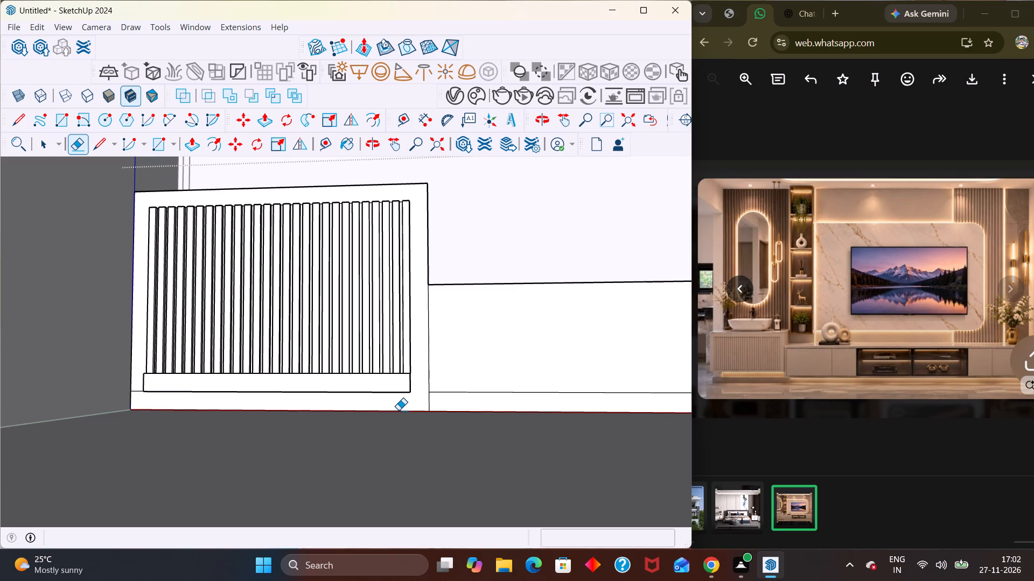
{"action": "middle_click", "coordinate": [374, 437]}
{"action": "scroll", "coordinate": [410, 412], "scroll_direction": "up", "scroll_amount": 4}
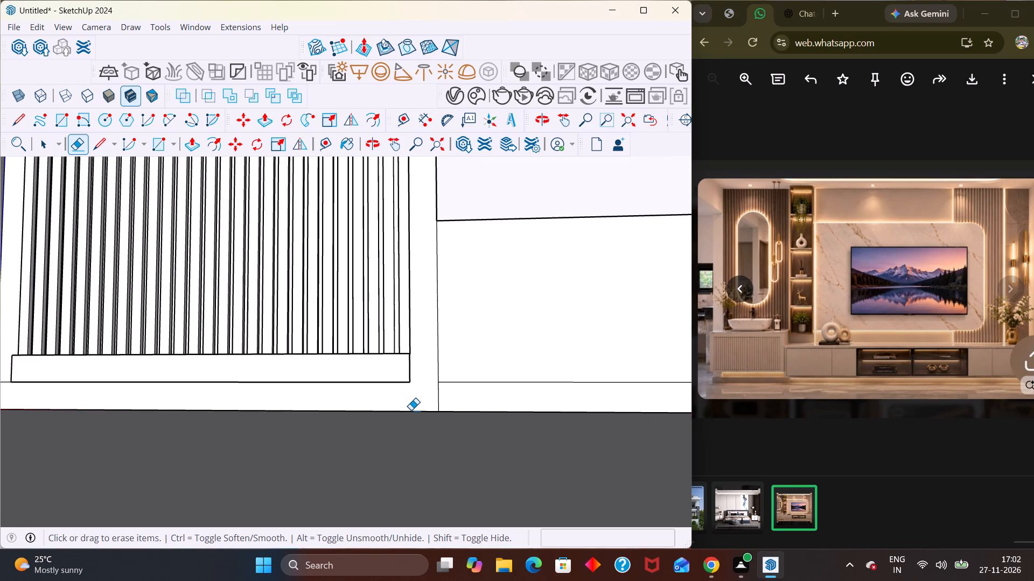
{"action": "key", "text": "Escape"}
Draw a line about 4' 5" long along the plinth height across the tall section's front, from the low section's junction to the side wall.
{"action": "middle_click_drag", "start_coordinate": [409, 410], "coordinate": [347, 442]}
{"action": "middle_click", "coordinate": [353, 435]}
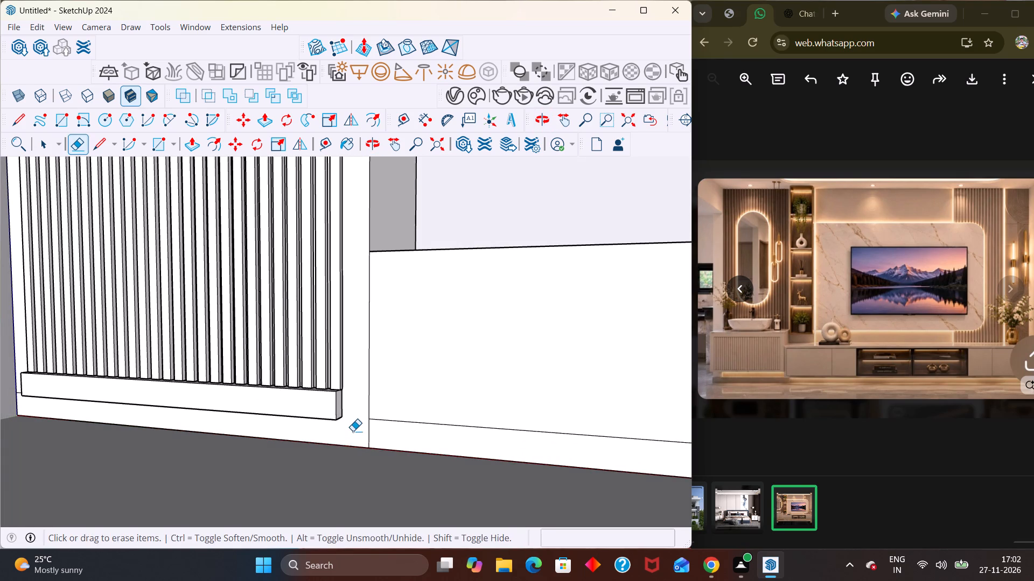
{"action": "key", "text": "l"}
{"action": "left_click", "coordinate": [371, 414]}
{"action": "middle_click_drag", "start_coordinate": [243, 409], "coordinate": [385, 362]}
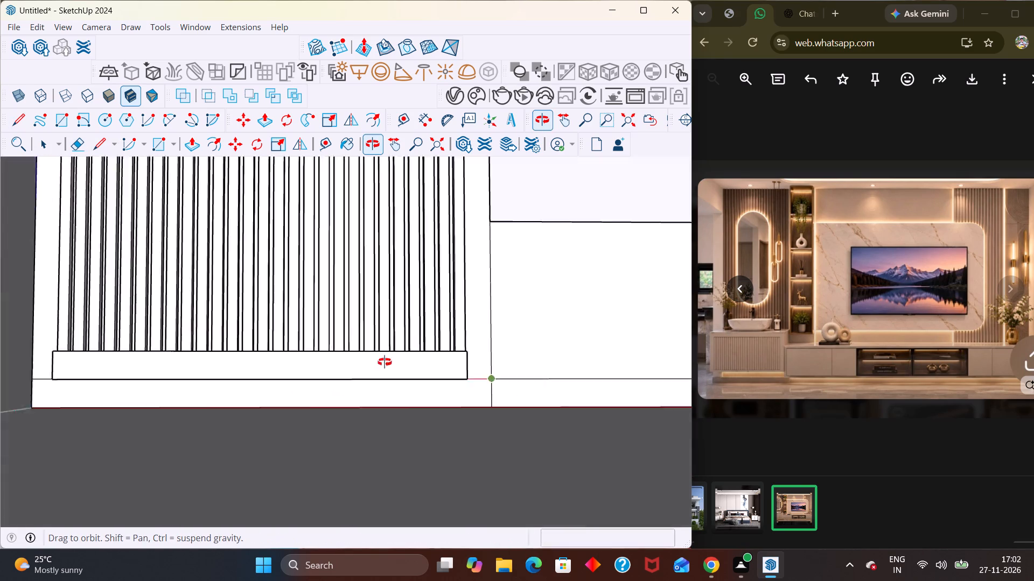
{"action": "middle_click_drag", "start_coordinate": [385, 362], "coordinate": [408, 345]}
{"action": "scroll", "coordinate": [408, 345], "scroll_direction": "down", "scroll_amount": 1}
{"action": "scroll", "coordinate": [369, 399], "scroll_direction": "down", "scroll_amount": 4}
{"action": "scroll", "coordinate": [289, 449], "scroll_direction": "up", "scroll_amount": 1}
{"action": "scroll", "coordinate": [289, 449], "scroll_direction": "down", "scroll_amount": 4}
{"action": "middle_click_drag", "start_coordinate": [389, 430], "coordinate": [328, 489]}
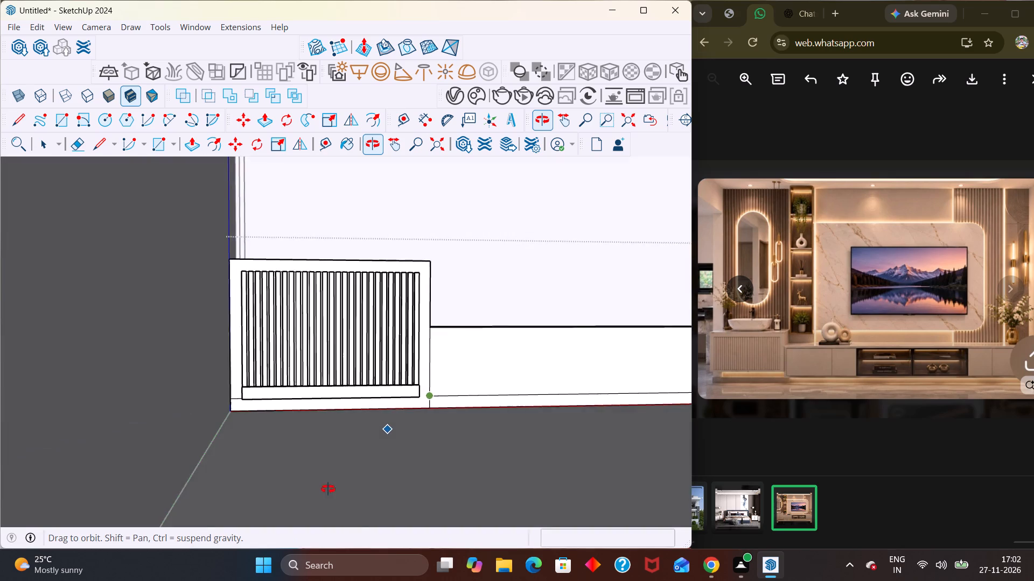
{"action": "middle_click_drag", "start_coordinate": [328, 489], "coordinate": [332, 477]}
{"action": "scroll", "coordinate": [214, 419], "scroll_direction": "up", "scroll_amount": 3}
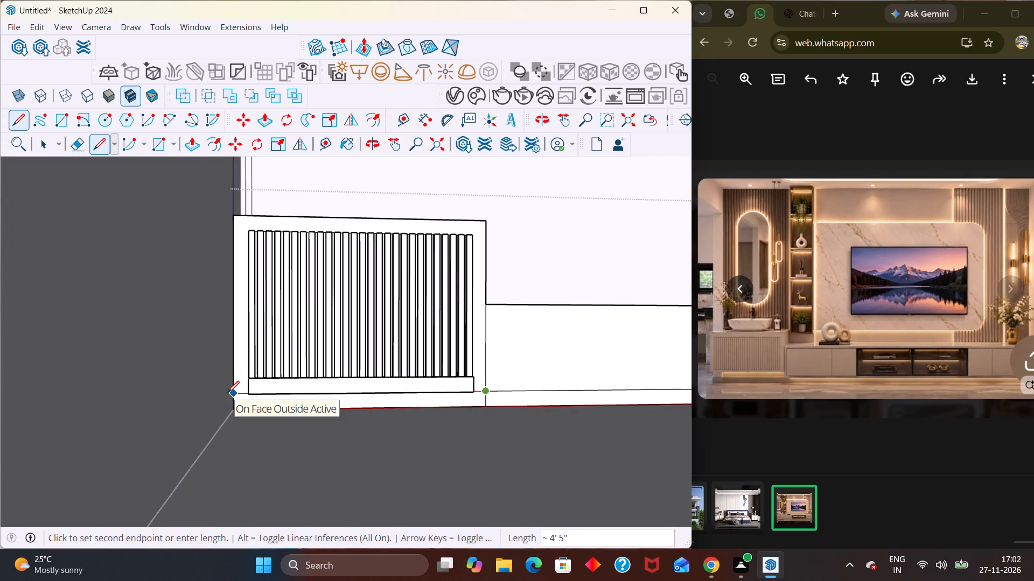
{"action": "left_click", "coordinate": [227, 393]}
{"action": "key", "text": "space"}
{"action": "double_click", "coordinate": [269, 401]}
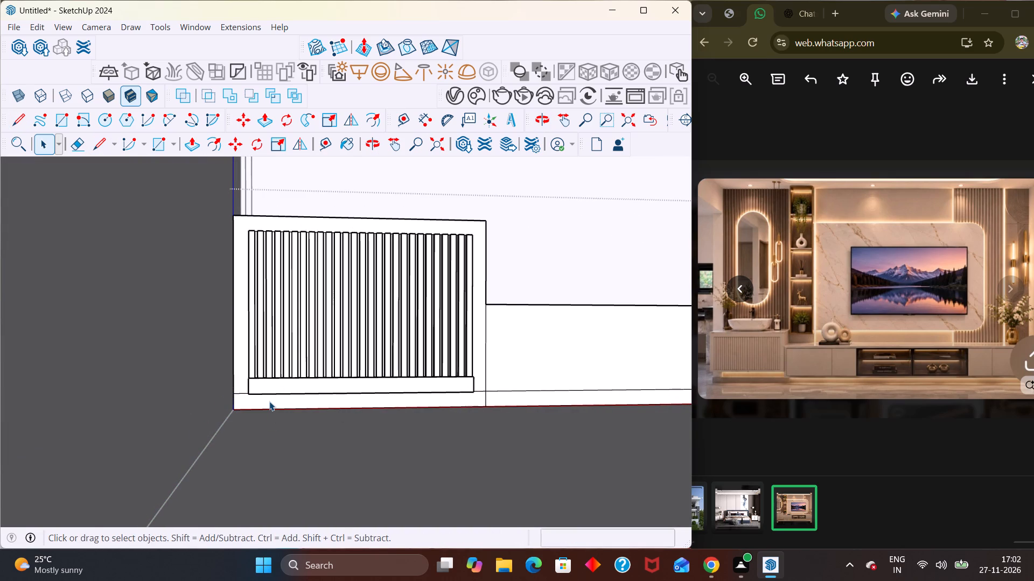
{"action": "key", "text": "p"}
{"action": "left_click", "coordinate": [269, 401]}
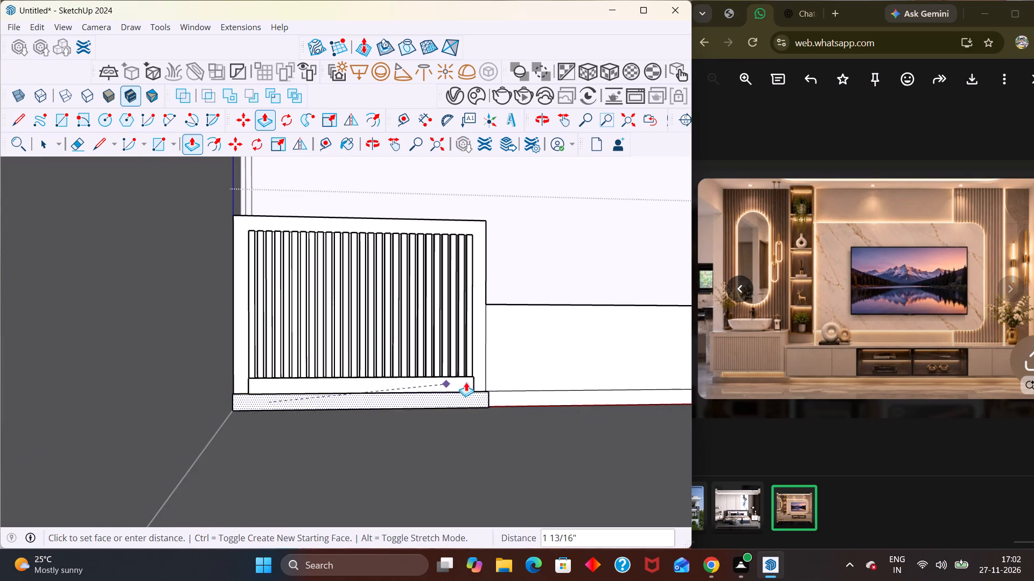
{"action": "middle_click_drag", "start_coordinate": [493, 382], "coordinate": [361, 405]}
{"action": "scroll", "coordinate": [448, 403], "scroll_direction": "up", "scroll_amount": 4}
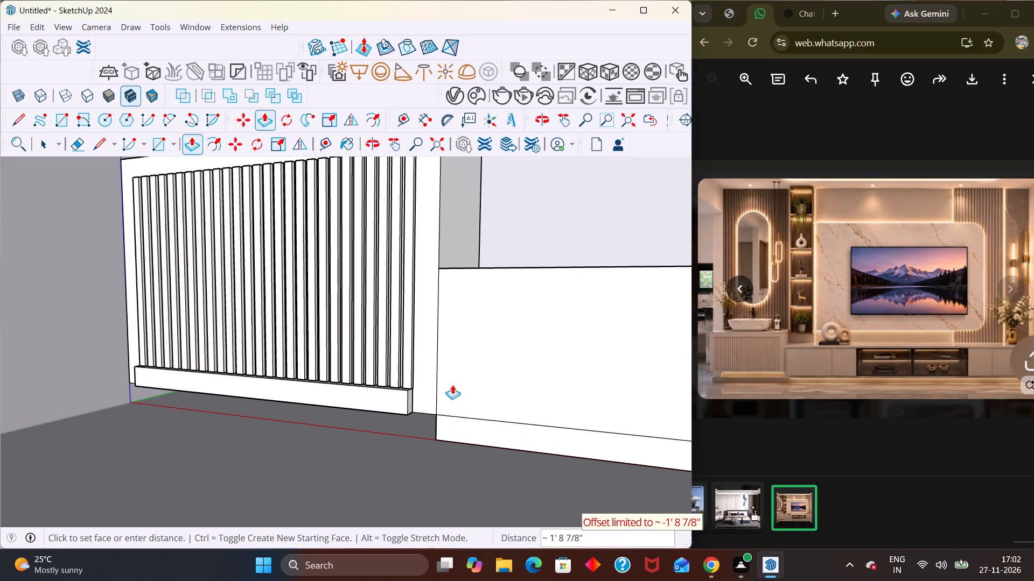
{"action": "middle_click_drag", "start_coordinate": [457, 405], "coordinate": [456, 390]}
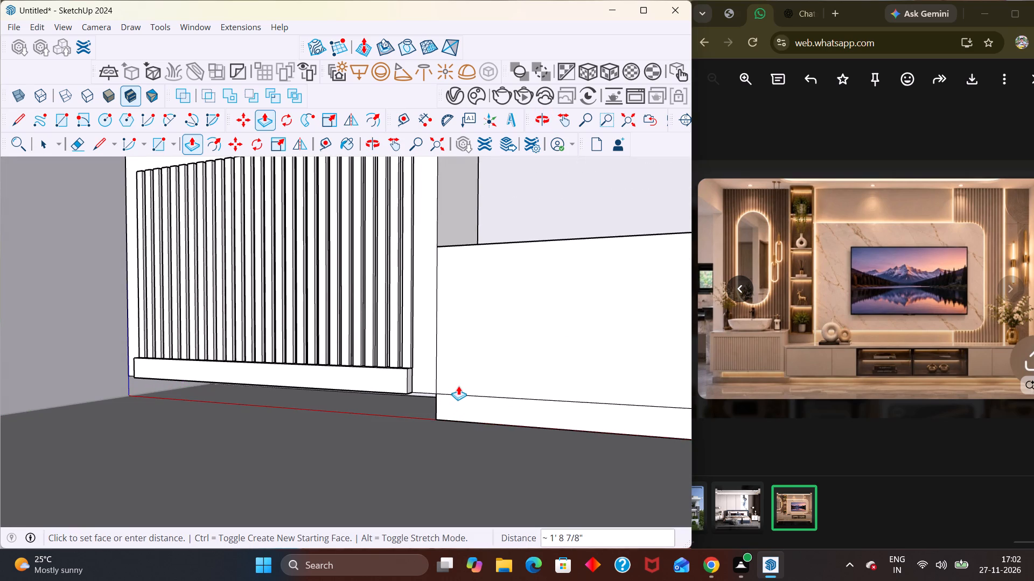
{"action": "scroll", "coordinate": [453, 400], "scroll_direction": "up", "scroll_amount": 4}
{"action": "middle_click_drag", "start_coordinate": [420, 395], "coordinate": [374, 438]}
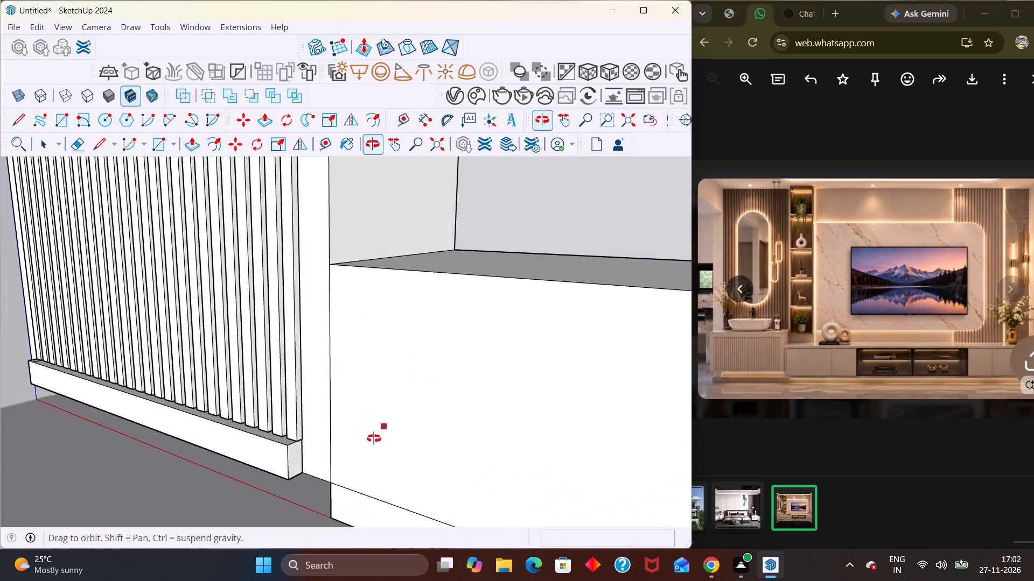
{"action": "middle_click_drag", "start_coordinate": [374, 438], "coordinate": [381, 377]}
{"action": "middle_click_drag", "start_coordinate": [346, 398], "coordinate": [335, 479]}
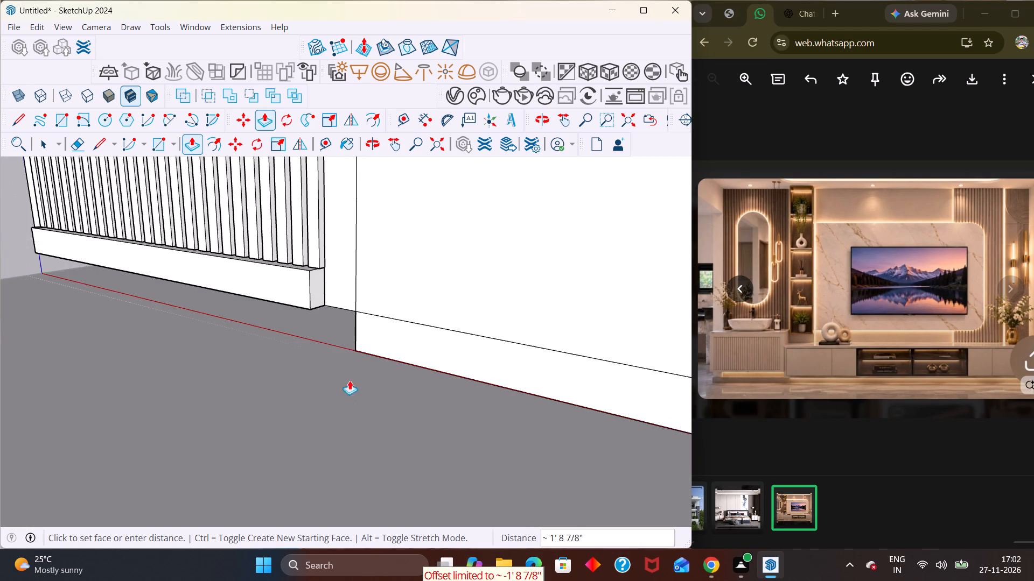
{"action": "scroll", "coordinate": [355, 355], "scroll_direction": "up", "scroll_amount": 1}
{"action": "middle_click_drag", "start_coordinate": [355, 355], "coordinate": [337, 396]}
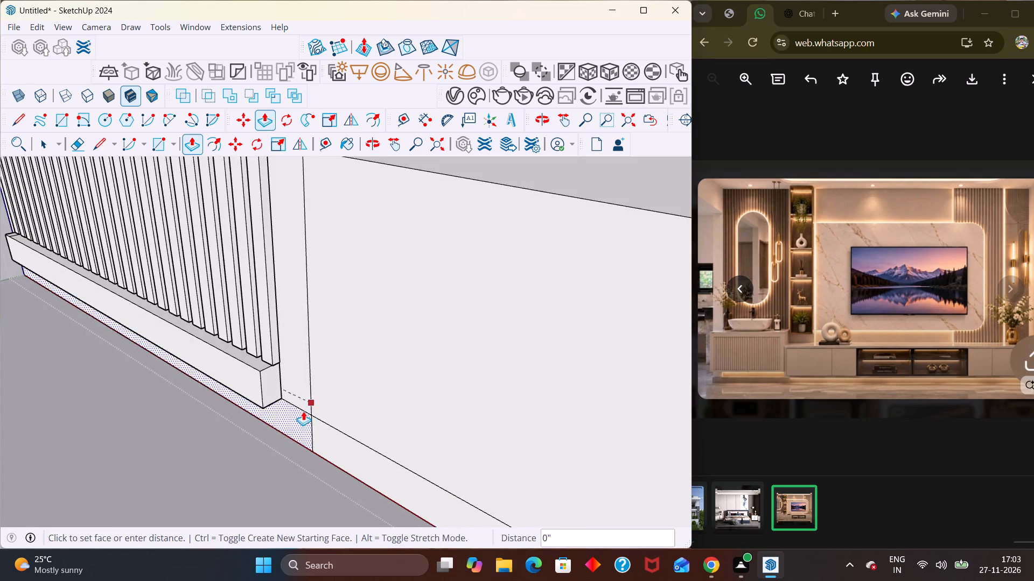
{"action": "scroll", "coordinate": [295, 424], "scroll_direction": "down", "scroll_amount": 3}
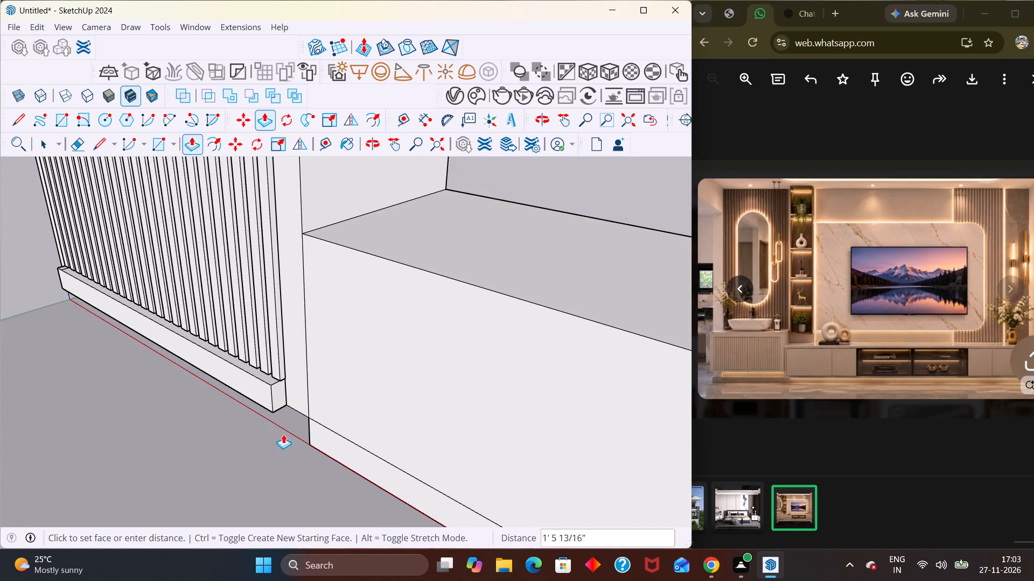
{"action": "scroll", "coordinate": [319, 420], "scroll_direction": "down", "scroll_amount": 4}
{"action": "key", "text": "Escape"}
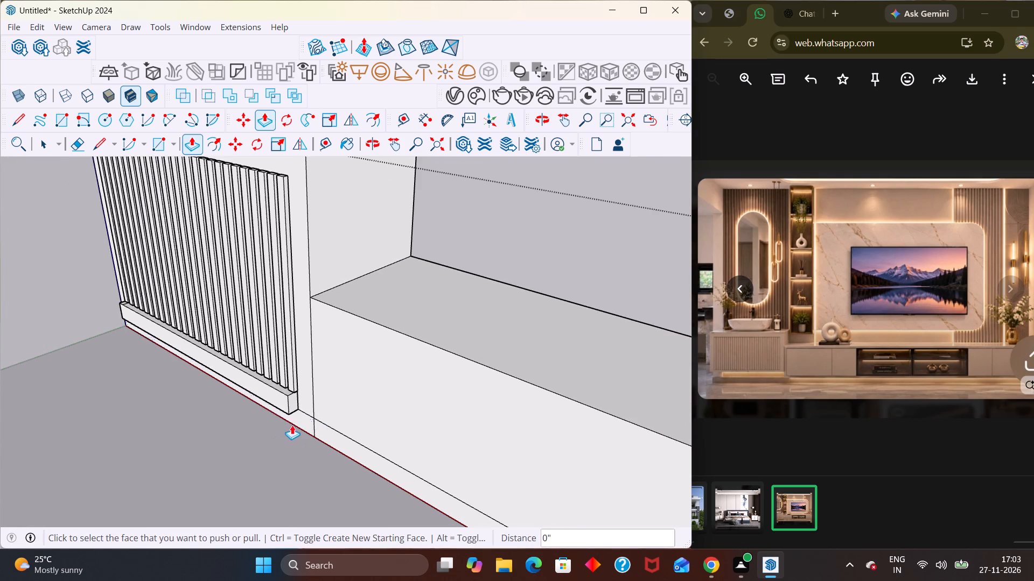
Extrude the plinth face under the tall section about 15/16" outward and exit the base cabinet group.
{"action": "left_click", "coordinate": [302, 418]}
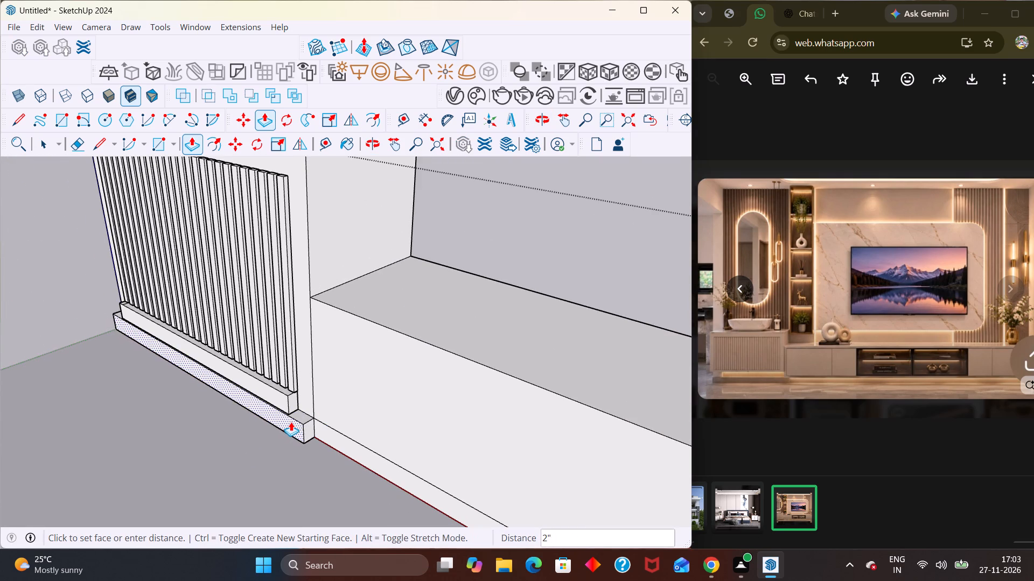
{"action": "scroll", "coordinate": [293, 417], "scroll_direction": "up", "scroll_amount": 4}
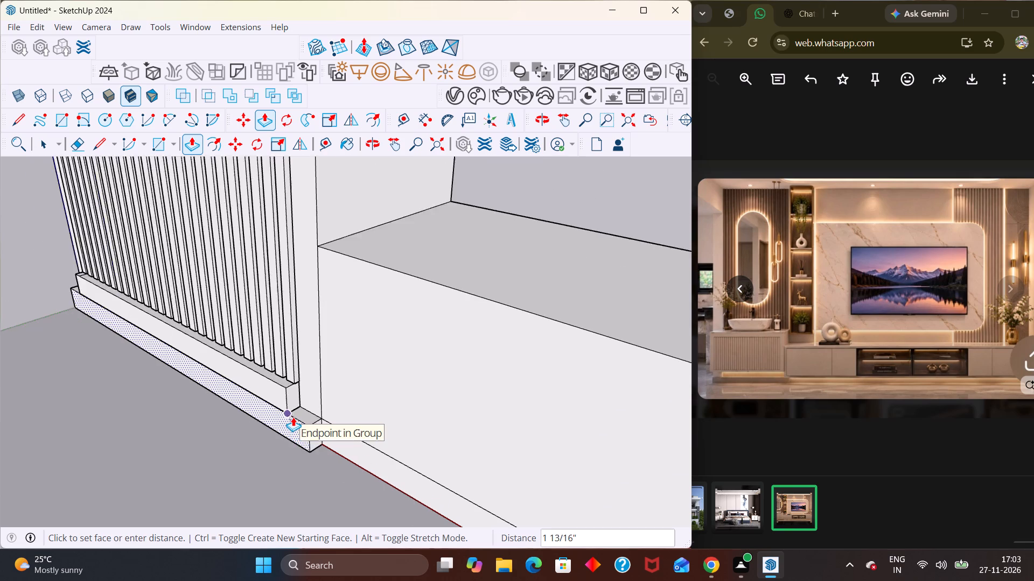
{"action": "scroll", "coordinate": [293, 417], "scroll_direction": "up", "scroll_amount": 6}
{"action": "left_click", "coordinate": [290, 415]}
{"action": "scroll", "coordinate": [294, 409], "scroll_direction": "down", "scroll_amount": 6}
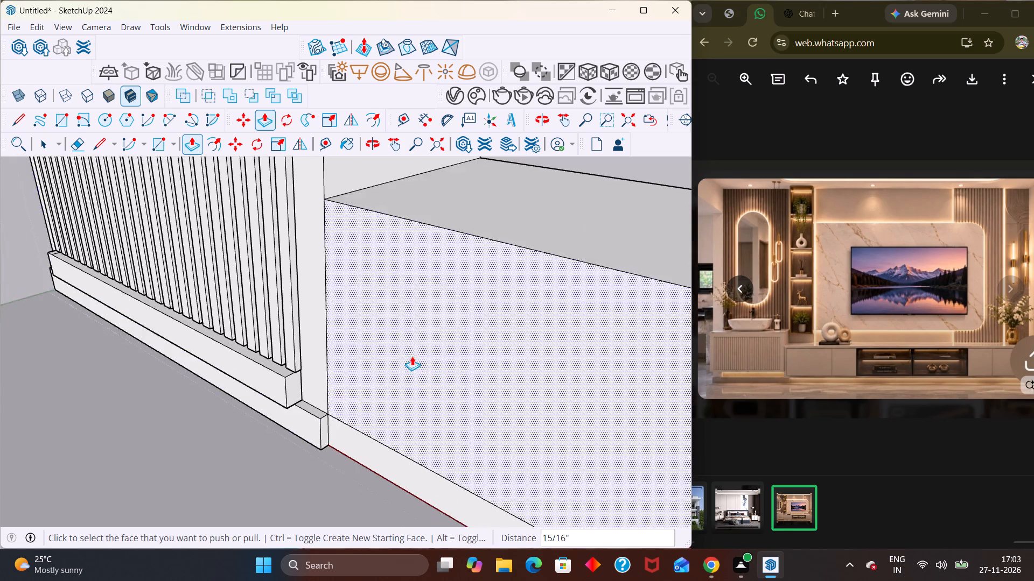
{"action": "scroll", "coordinate": [412, 356], "scroll_direction": "down", "scroll_amount": 6}
{"action": "key", "text": "space"}
{"action": "scroll", "coordinate": [435, 348], "scroll_direction": "up", "scroll_amount": 1}
{"action": "scroll", "coordinate": [435, 349], "scroll_direction": "down", "scroll_amount": 20}
{"action": "scroll", "coordinate": [435, 349], "scroll_direction": "down", "scroll_amount": 5}
{"action": "left_click", "coordinate": [509, 247]}
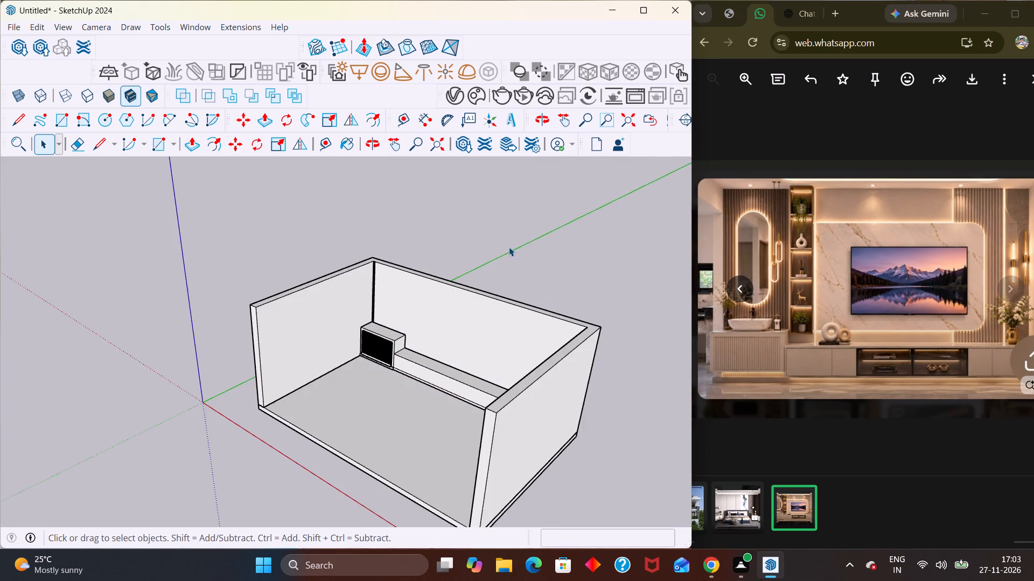
Examine the stepped base cabinet and the bare back wall from the front of the room and from above.
{"action": "middle_click_drag", "start_coordinate": [399, 370], "coordinate": [537, 336]}
{"action": "scroll", "coordinate": [463, 351], "scroll_direction": "up", "scroll_amount": 3}
{"action": "middle_click_drag", "start_coordinate": [353, 355], "coordinate": [362, 330]}
{"action": "scroll", "coordinate": [353, 355], "scroll_direction": "up", "scroll_amount": 2}
{"action": "middle_click_drag", "start_coordinate": [304, 392], "coordinate": [301, 378]}
{"action": "scroll", "coordinate": [301, 377], "scroll_direction": "up", "scroll_amount": 1}
{"action": "middle_click_drag", "start_coordinate": [301, 378], "coordinate": [303, 364]}
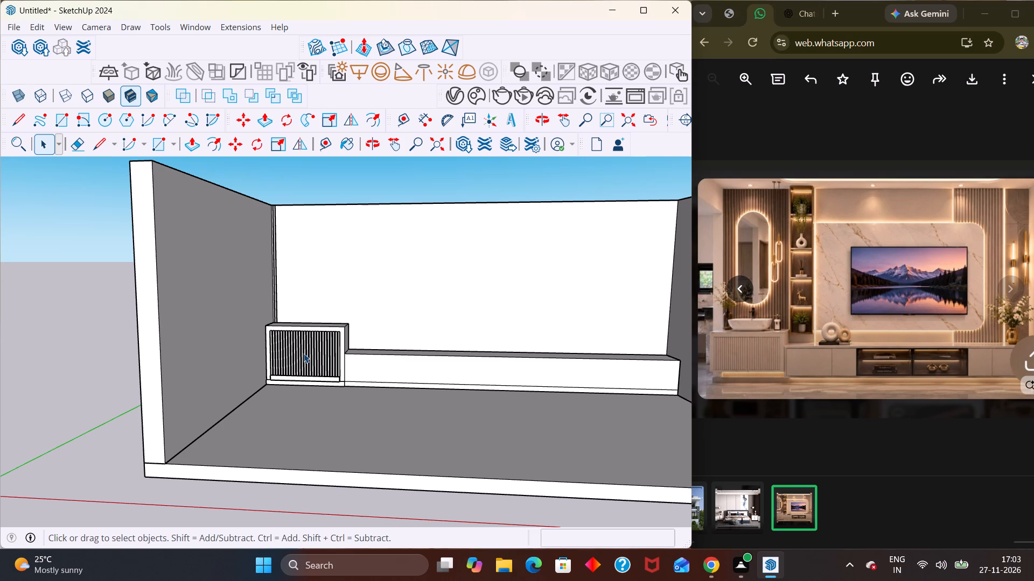
{"action": "middle_click_drag", "start_coordinate": [339, 392], "coordinate": [363, 434]}
{"action": "scroll", "coordinate": [342, 398], "scroll_direction": "down", "scroll_amount": 1}
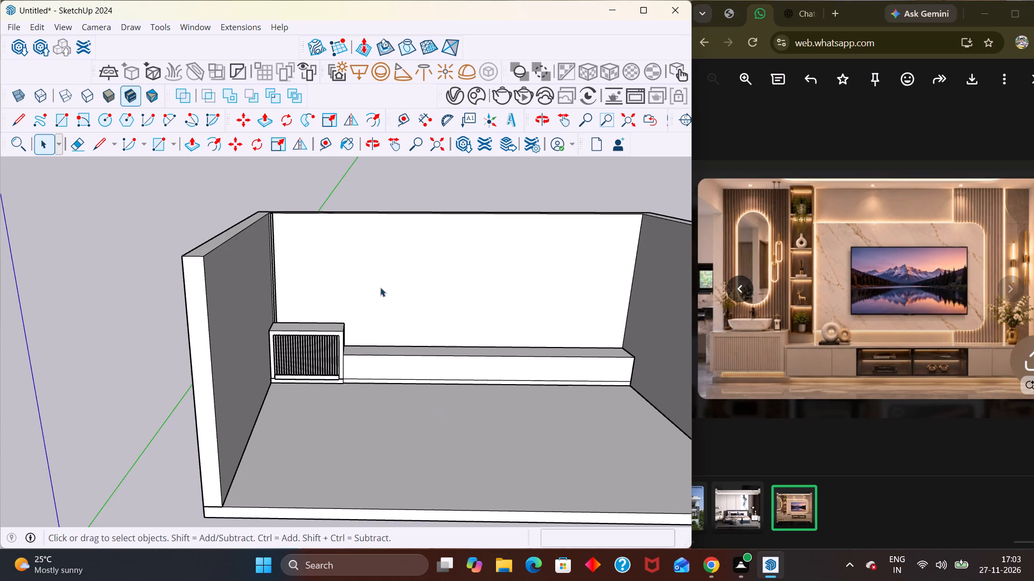
{"action": "scroll", "coordinate": [361, 284], "scroll_direction": "up", "scroll_amount": 2}
{"action": "middle_click_drag", "start_coordinate": [345, 449], "coordinate": [345, 471]}
{"action": "scroll", "coordinate": [345, 458], "scroll_direction": "down", "scroll_amount": 1}
{"action": "middle_click_drag", "start_coordinate": [344, 470], "coordinate": [371, 540]}
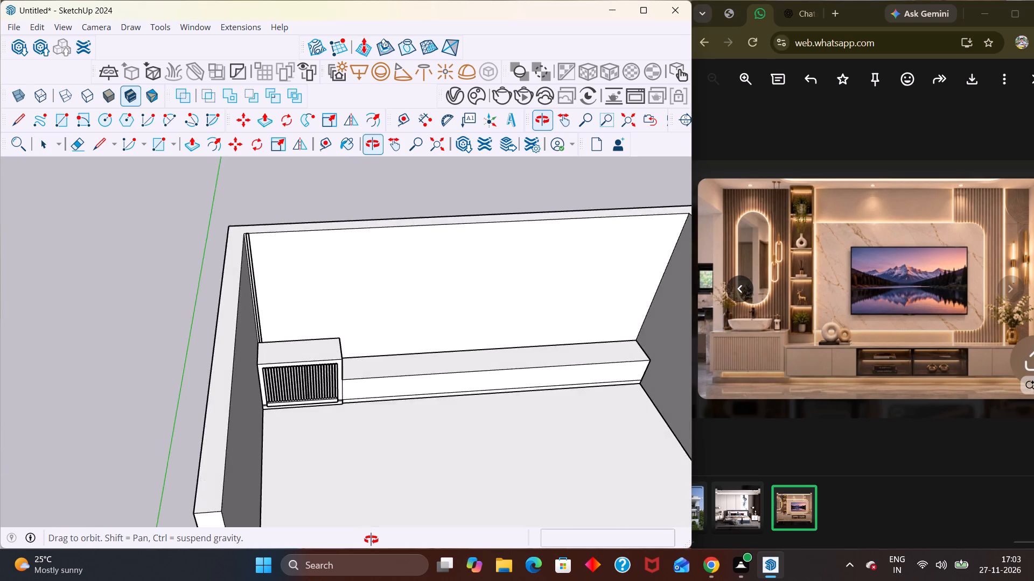
{"action": "middle_click_drag", "start_coordinate": [371, 540], "coordinate": [362, 486]}
{"action": "scroll", "coordinate": [324, 427], "scroll_direction": "up", "scroll_amount": 1}
{"action": "middle_click_drag", "start_coordinate": [318, 416], "coordinate": [311, 407]}
{"action": "middle_click_drag", "start_coordinate": [315, 414], "coordinate": [308, 389]}
{"action": "middle_click_drag", "start_coordinate": [305, 384], "coordinate": [298, 344]}
{"action": "scroll", "coordinate": [298, 344], "scroll_direction": "up", "scroll_amount": 1}
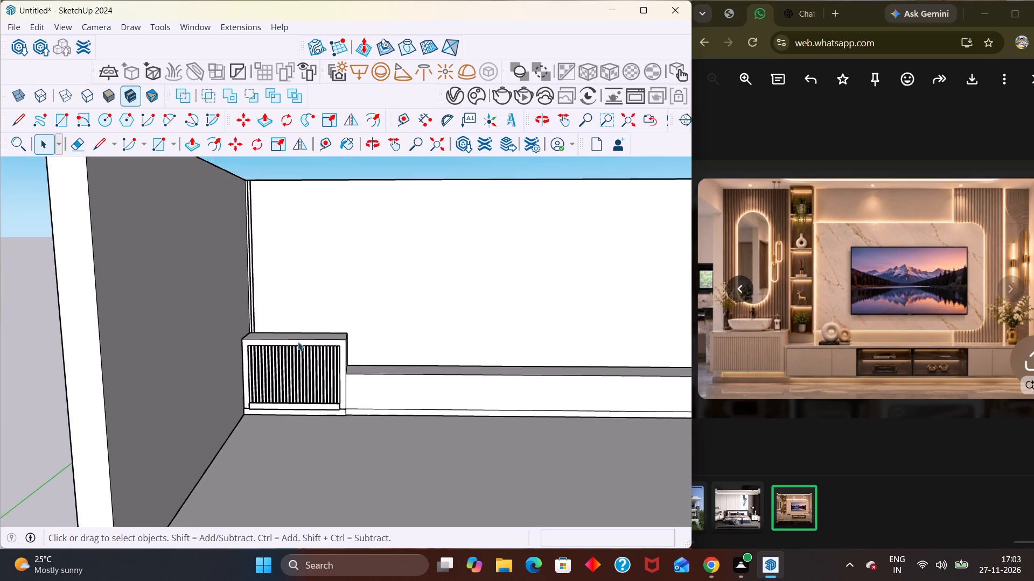
{"action": "scroll", "coordinate": [298, 342], "scroll_direction": "down", "scroll_amount": 2}
{"action": "middle_click_drag", "start_coordinate": [299, 355], "coordinate": [303, 331]}
{"action": "middle_click_drag", "start_coordinate": [303, 331], "coordinate": [303, 350]}
{"action": "scroll", "coordinate": [318, 350], "scroll_direction": "down", "scroll_amount": 2}
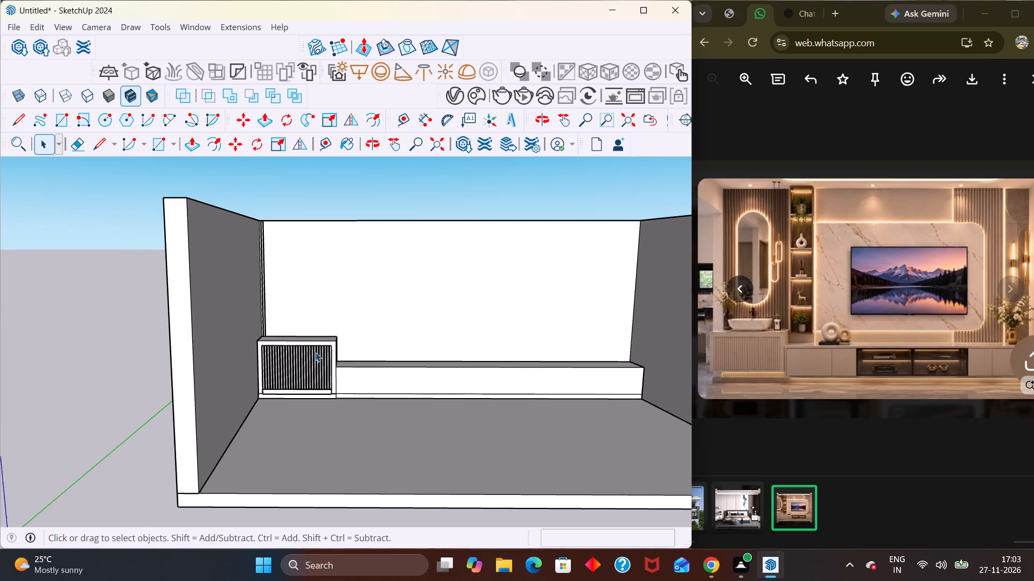
{"action": "scroll", "coordinate": [316, 329], "scroll_direction": "up", "scroll_amount": 6}
{"action": "scroll", "coordinate": [324, 322], "scroll_direction": "down", "scroll_amount": 1}
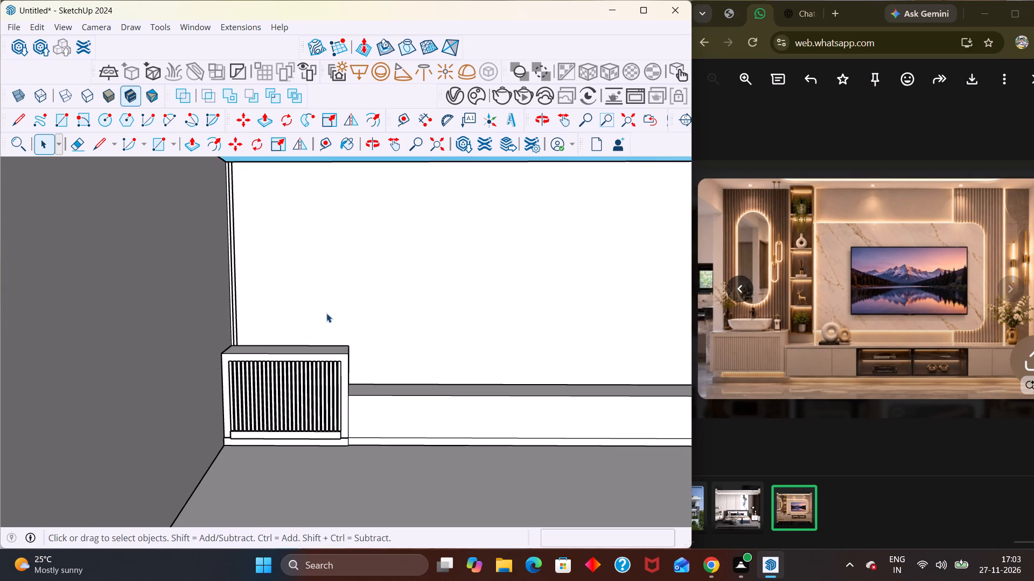
{"action": "scroll", "coordinate": [326, 313], "scroll_direction": "down", "scroll_amount": 8}
{"action": "middle_click_drag", "start_coordinate": [508, 345], "coordinate": [501, 300]}
{"action": "scroll", "coordinate": [501, 300], "scroll_direction": "up", "scroll_amount": 3}
{"action": "middle_click_drag", "start_coordinate": [383, 285], "coordinate": [376, 349]}
{"action": "scroll", "coordinate": [376, 349], "scroll_direction": "up", "scroll_amount": 1}
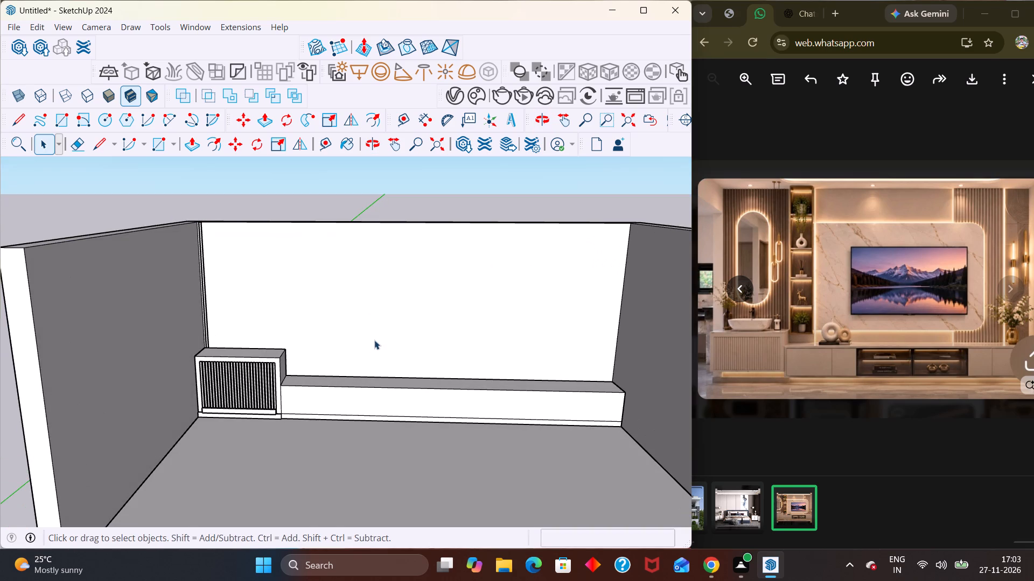
{"action": "middle_click_drag", "start_coordinate": [370, 336], "coordinate": [378, 372]}
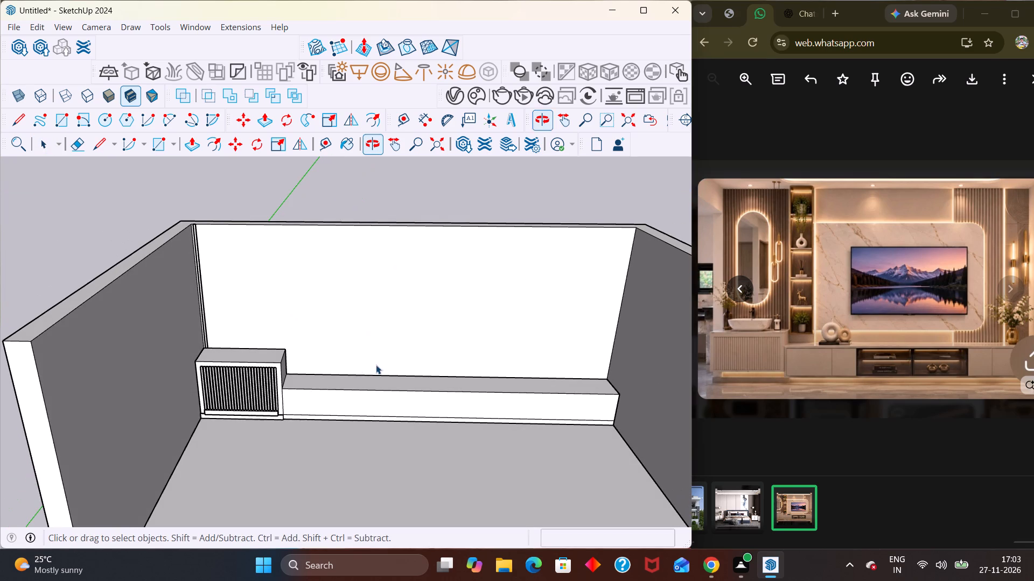
Inside the base cabinet group, draw a rectangle about 3' 8 1/2" by 6' 8 3/8" on the back wall above the tall section, and exit the group.
{"action": "key", "text": "r"}
{"action": "key", "text": "space"}
{"action": "double_click", "coordinate": [244, 371]}
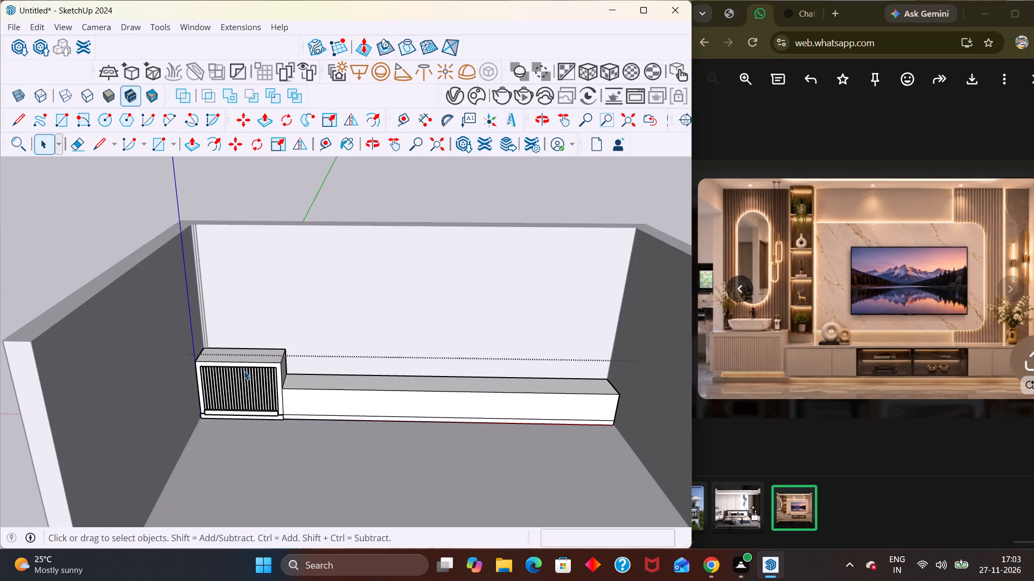
{"action": "key", "text": "r"}
{"action": "left_click", "coordinate": [206, 347]}
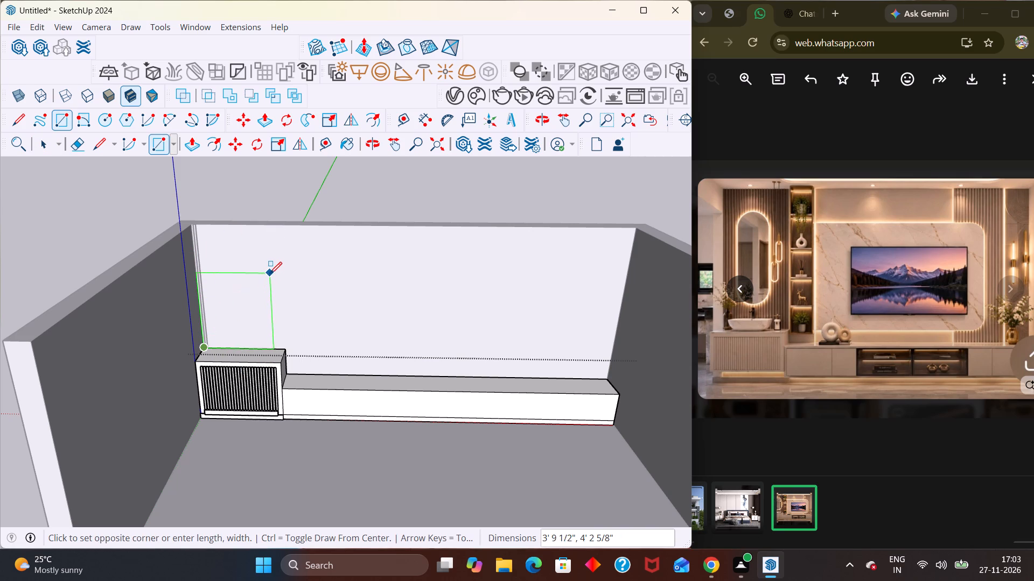
{"action": "left_click", "coordinate": [265, 223]}
{"action": "key", "text": "space"}
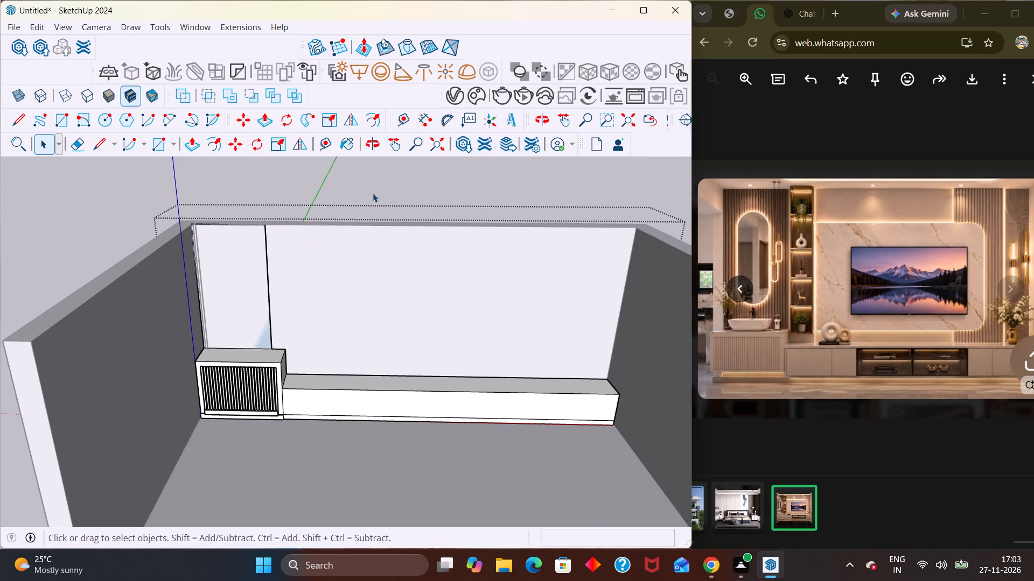
{"action": "left_click", "coordinate": [373, 193]}
Examine the rectangle above the tall cabinet section from the front of the room and from above.
{"action": "middle_click_drag", "start_coordinate": [294, 331], "coordinate": [299, 272]}
{"action": "scroll", "coordinate": [284, 285], "scroll_direction": "up", "scroll_amount": 1}
{"action": "scroll", "coordinate": [284, 285], "scroll_direction": "down", "scroll_amount": 2}
{"action": "scroll", "coordinate": [267, 349], "scroll_direction": "down", "scroll_amount": 2}
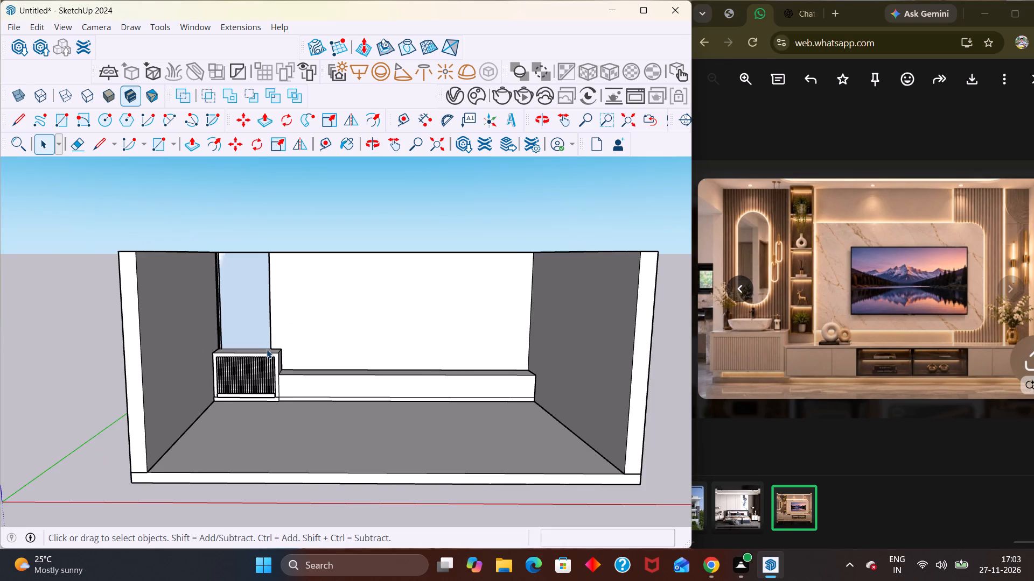
{"action": "middle_click", "coordinate": [267, 352]}
{"action": "scroll", "coordinate": [265, 349], "scroll_direction": "up", "scroll_amount": 3}
{"action": "middle_click_drag", "start_coordinate": [265, 320], "coordinate": [237, 424]}
{"action": "scroll", "coordinate": [237, 424], "scroll_direction": "down", "scroll_amount": 1}
{"action": "middle_click", "coordinate": [237, 424]}
{"action": "middle_click", "coordinate": [237, 425]}
{"action": "middle_click", "coordinate": [237, 425]}
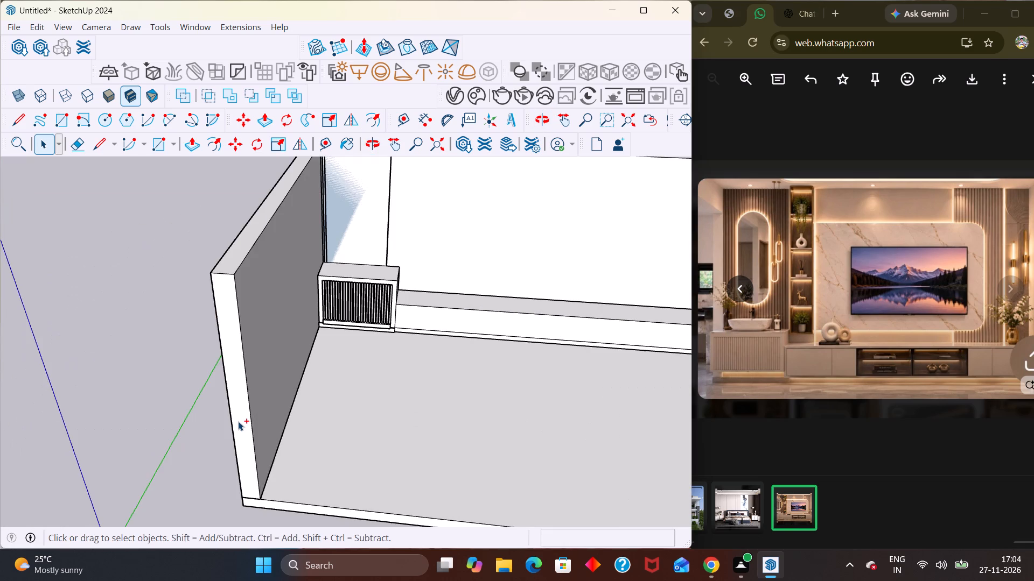
Undo the last two edits, removing the rectangle drawn on the back wall above the tall cabinet section.
{"action": "key", "text": "ctrl+z"}
{"action": "scroll", "coordinate": [238, 421], "scroll_direction": "down", "scroll_amount": 4}
{"action": "key", "text": "ctrl+z"}
{"action": "middle_click_drag", "start_coordinate": [278, 380], "coordinate": [278, 388]}
{"action": "scroll", "coordinate": [278, 380], "scroll_direction": "down", "scroll_amount": 3}
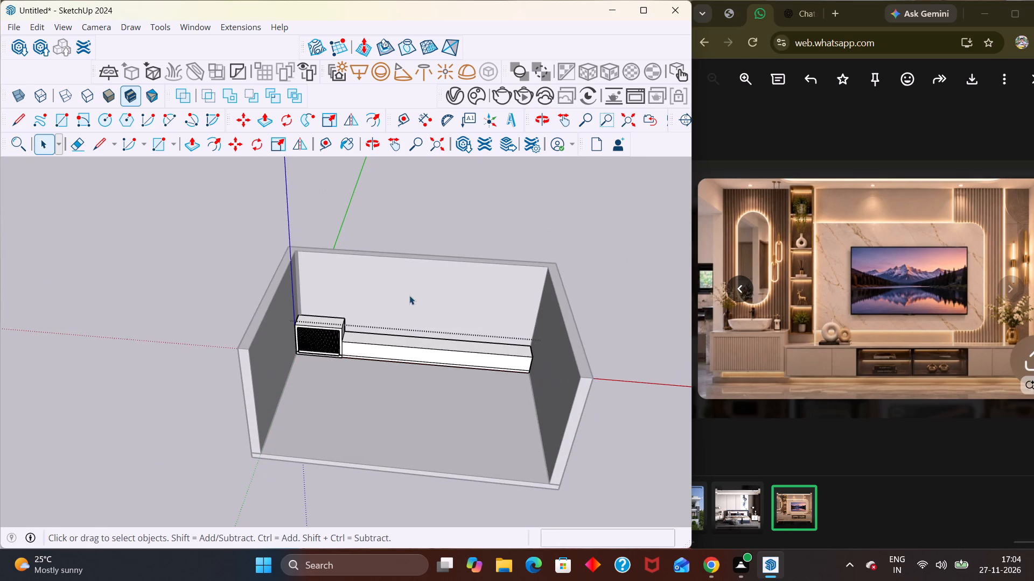
Inside the walls group, extrude the top face of the walls upward and exit the group.
{"action": "left_click", "coordinate": [418, 288]}
{"action": "double_click", "coordinate": [480, 274]}
{"action": "scroll", "coordinate": [480, 271], "scroll_direction": "up", "scroll_amount": 3}
{"action": "middle_click_drag", "start_coordinate": [486, 264], "coordinate": [473, 317]}
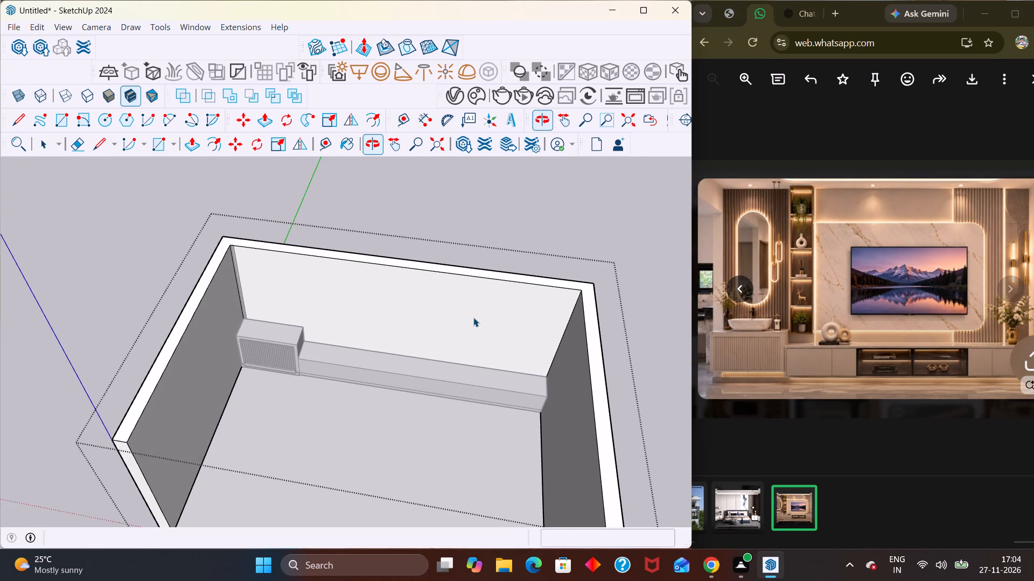
{"action": "key", "text": "p"}
{"action": "left_click", "coordinate": [474, 275]}
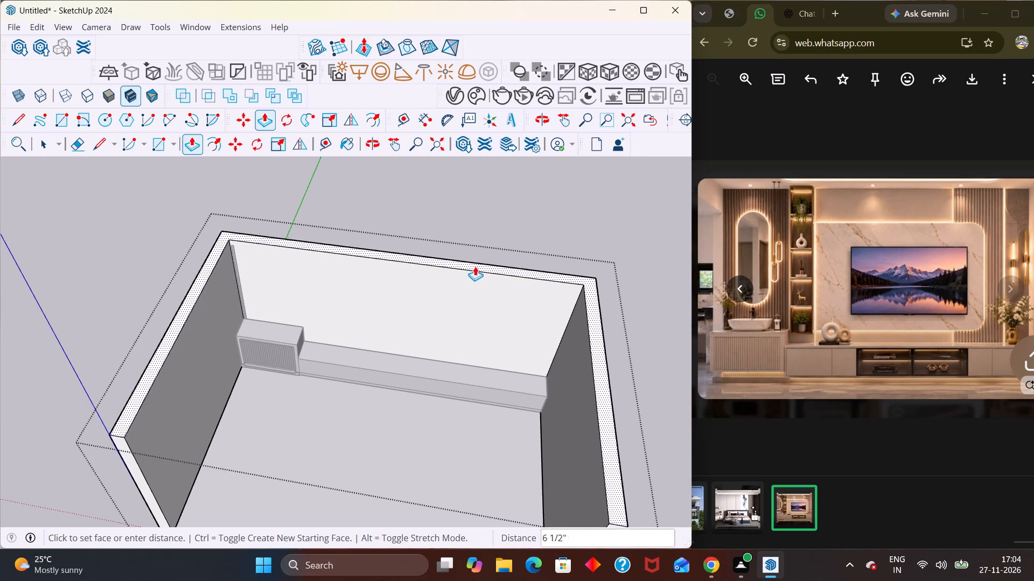
{"action": "left_click", "coordinate": [472, 248]}
{"action": "middle_click_drag", "start_coordinate": [338, 346], "coordinate": [336, 279]}
{"action": "key", "text": "space"}
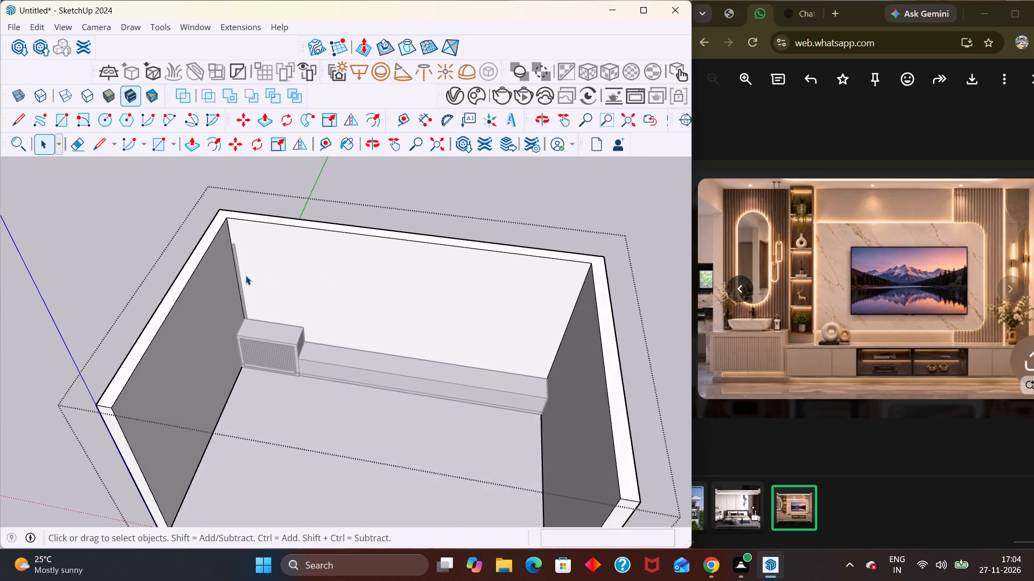
{"action": "scroll", "coordinate": [246, 275], "scroll_direction": "up", "scroll_amount": 2}
{"action": "key", "text": "Escape"}
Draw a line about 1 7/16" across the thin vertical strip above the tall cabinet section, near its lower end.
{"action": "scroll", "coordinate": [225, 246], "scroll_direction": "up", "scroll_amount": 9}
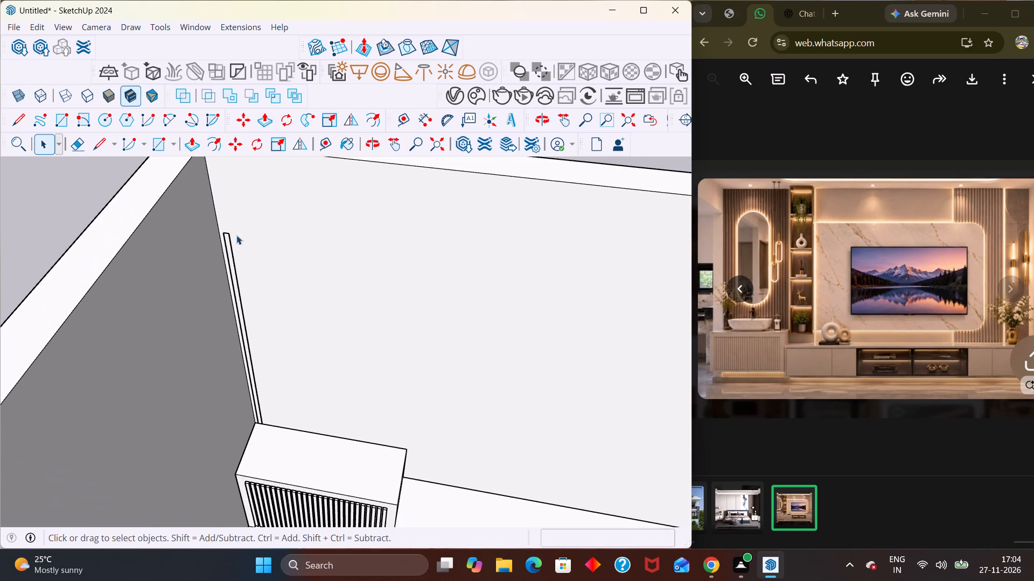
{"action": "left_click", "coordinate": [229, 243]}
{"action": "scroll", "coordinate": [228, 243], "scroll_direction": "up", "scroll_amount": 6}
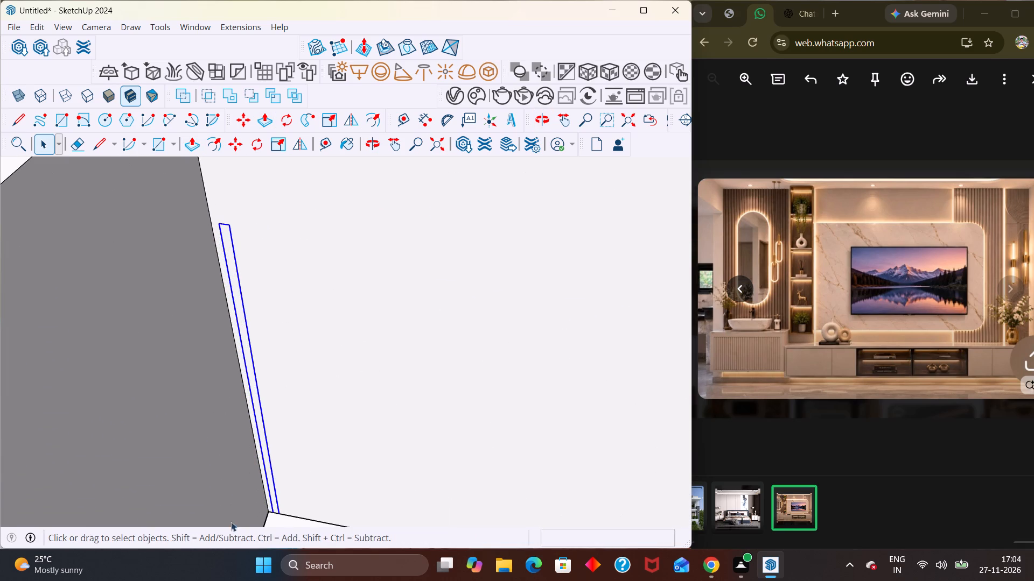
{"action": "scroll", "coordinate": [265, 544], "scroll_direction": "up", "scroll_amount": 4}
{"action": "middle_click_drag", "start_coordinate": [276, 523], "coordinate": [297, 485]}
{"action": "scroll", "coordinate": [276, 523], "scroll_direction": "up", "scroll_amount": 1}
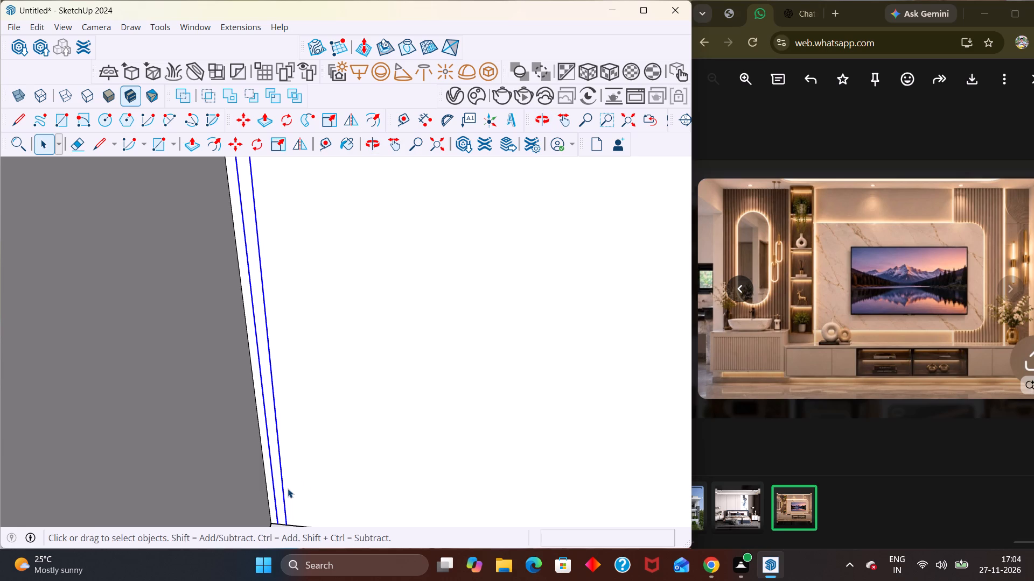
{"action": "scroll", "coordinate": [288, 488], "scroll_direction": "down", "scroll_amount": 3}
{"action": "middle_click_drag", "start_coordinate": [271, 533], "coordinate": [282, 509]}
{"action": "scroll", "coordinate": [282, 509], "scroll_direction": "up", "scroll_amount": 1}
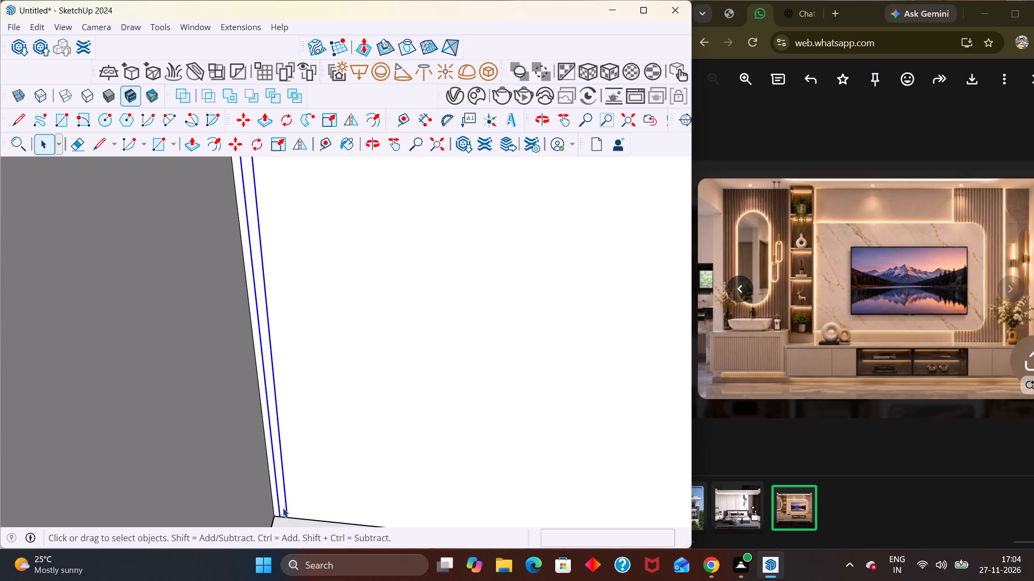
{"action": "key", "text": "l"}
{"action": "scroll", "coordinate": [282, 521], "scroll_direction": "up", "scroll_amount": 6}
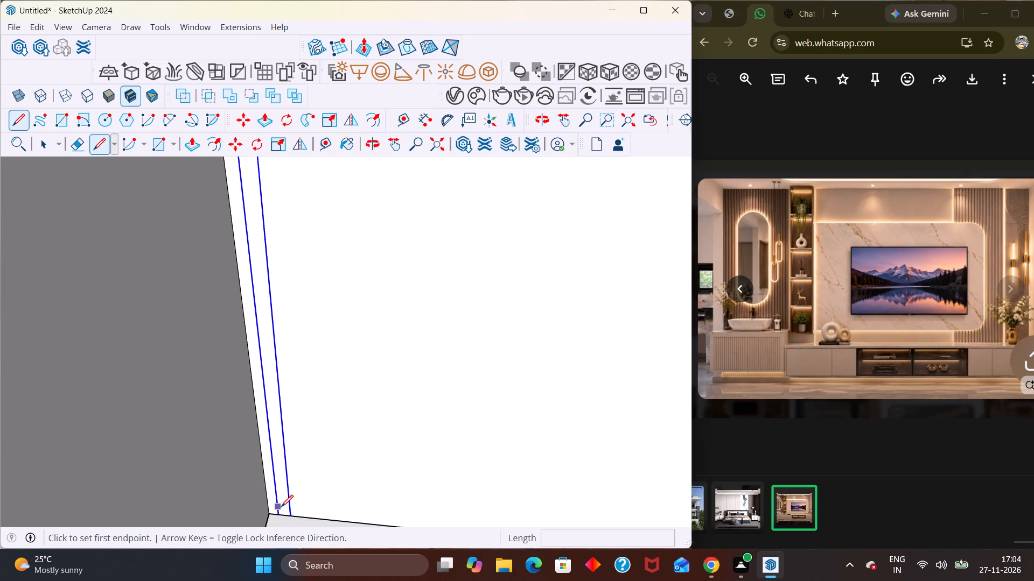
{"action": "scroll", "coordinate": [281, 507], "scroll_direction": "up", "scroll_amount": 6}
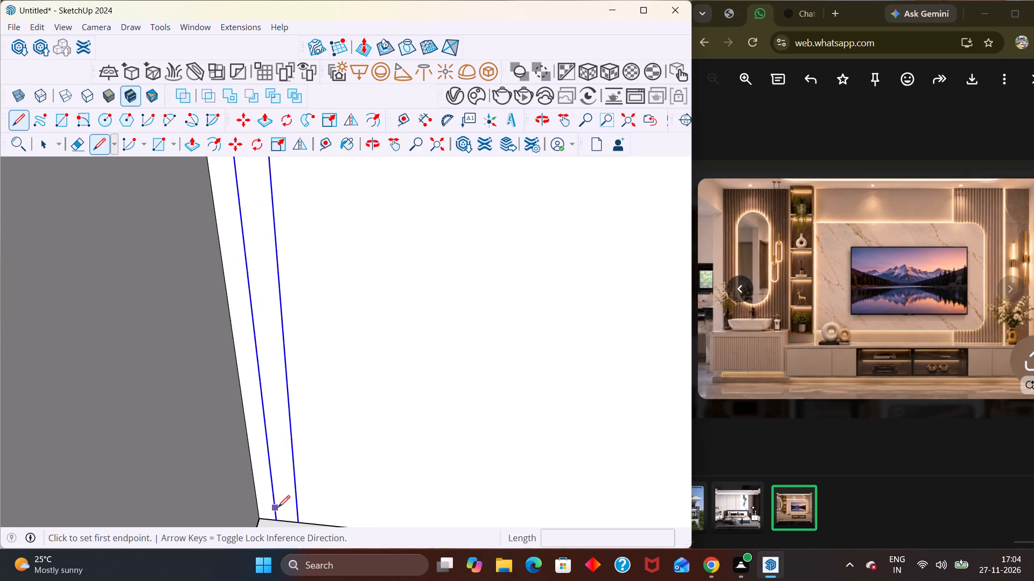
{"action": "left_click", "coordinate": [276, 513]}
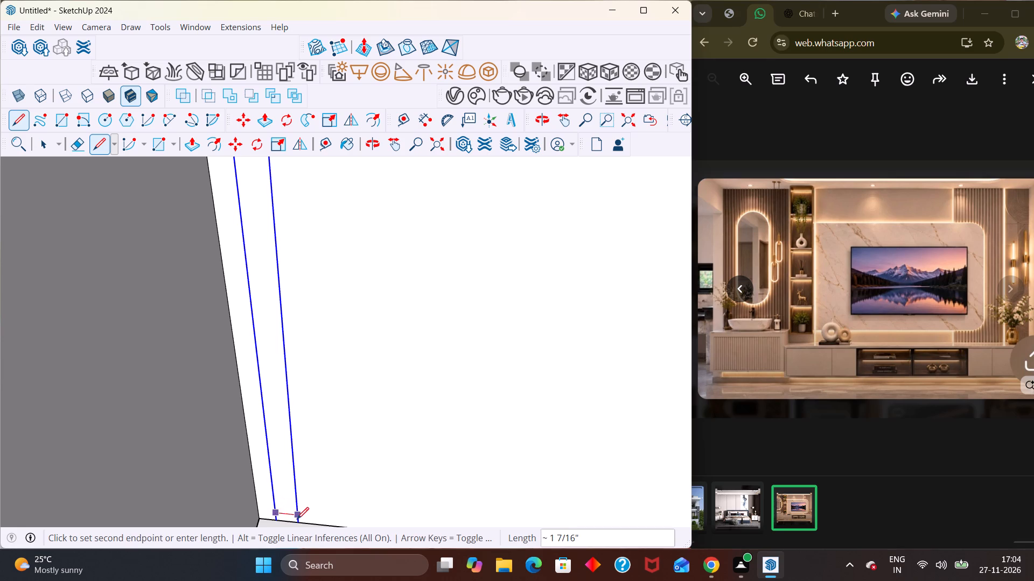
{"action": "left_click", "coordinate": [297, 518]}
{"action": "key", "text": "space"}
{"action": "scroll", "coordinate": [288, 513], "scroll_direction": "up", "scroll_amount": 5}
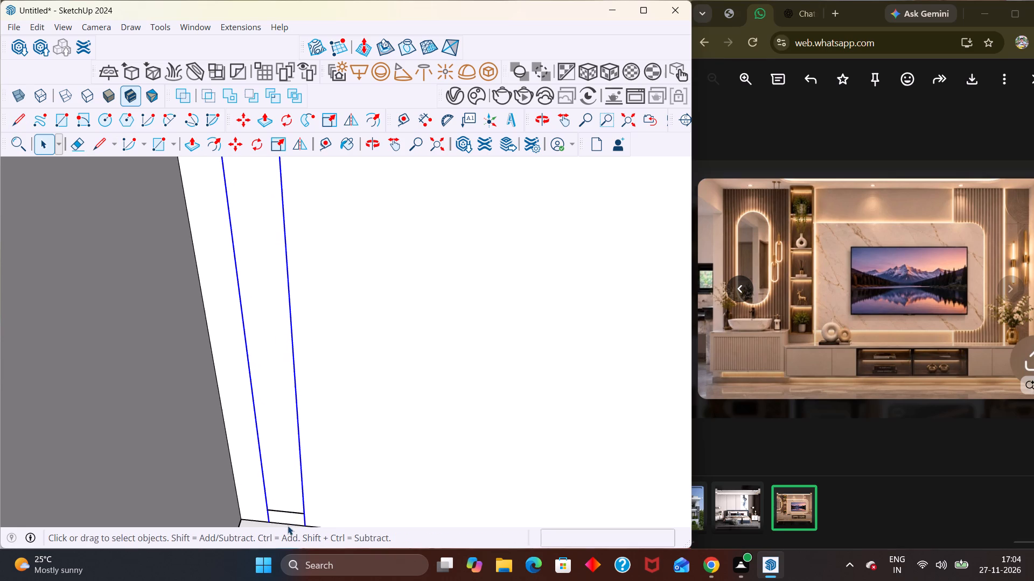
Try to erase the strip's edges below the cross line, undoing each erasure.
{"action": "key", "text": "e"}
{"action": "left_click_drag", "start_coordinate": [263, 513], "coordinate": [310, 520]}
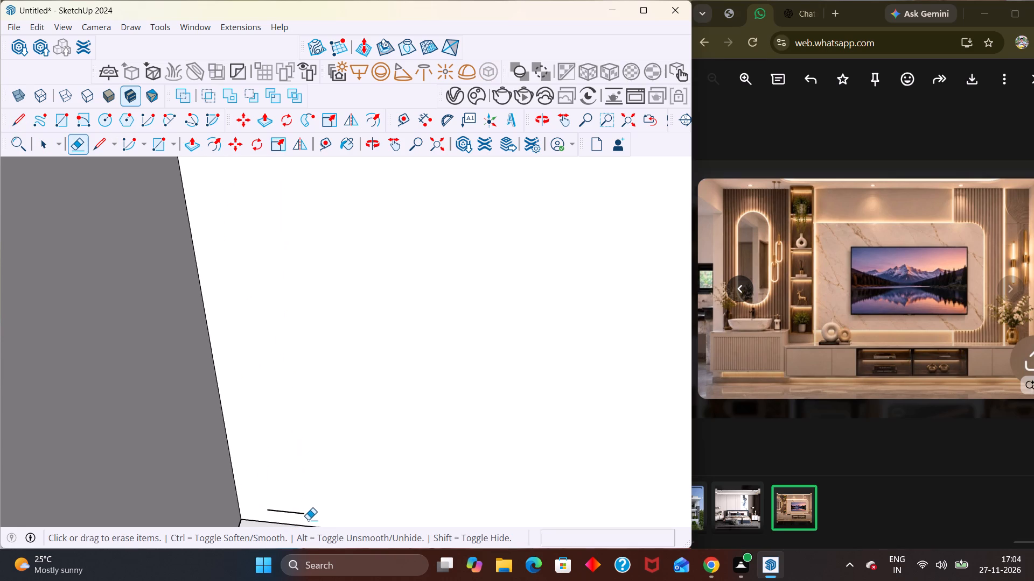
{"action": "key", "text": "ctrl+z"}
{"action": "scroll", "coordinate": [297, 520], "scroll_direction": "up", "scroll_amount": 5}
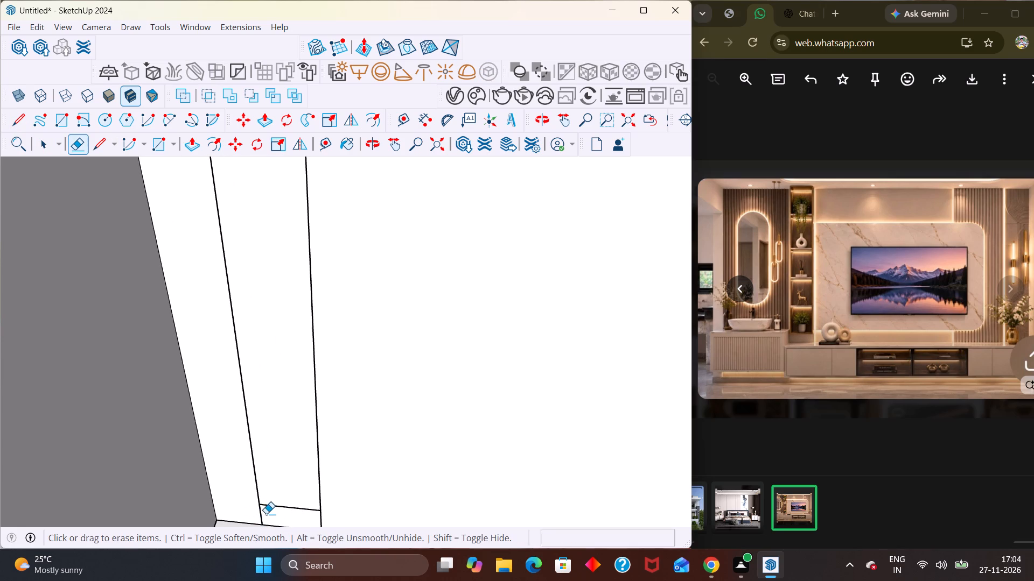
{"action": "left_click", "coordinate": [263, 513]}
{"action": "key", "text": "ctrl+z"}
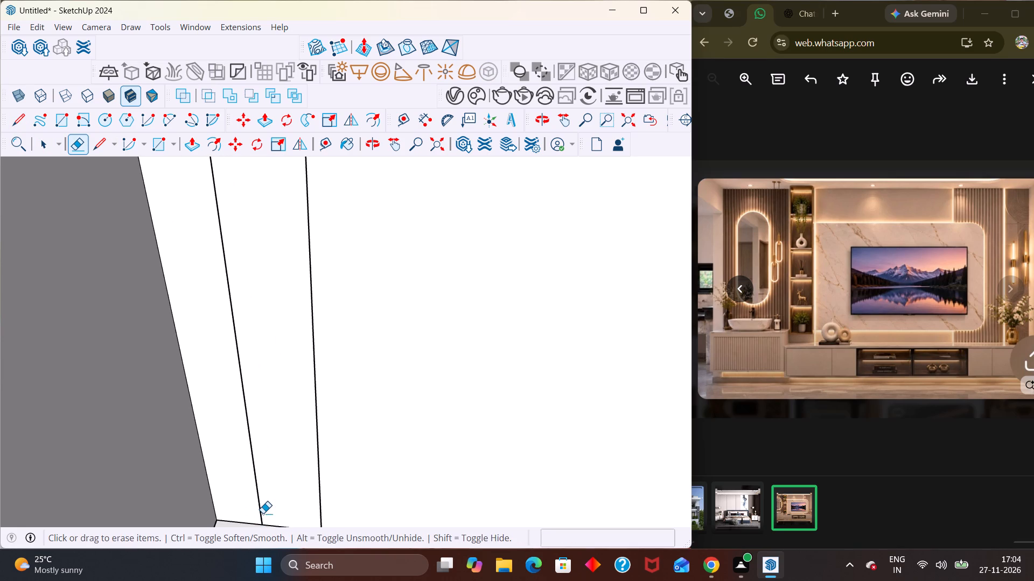
Inside the thin strip's group, draw a line about 1 7/16" across the strip just above its lower end.
{"action": "key", "text": "space"}
{"action": "left_click", "coordinate": [263, 513]}
{"action": "double_click", "coordinate": [263, 512]}
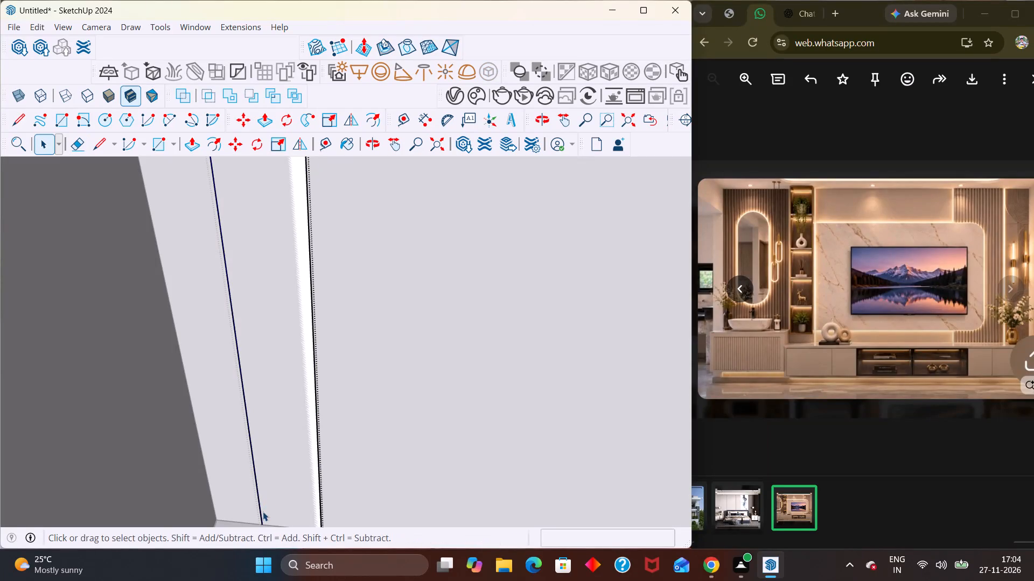
{"action": "key", "text": "l"}
{"action": "left_click", "coordinate": [263, 512]}
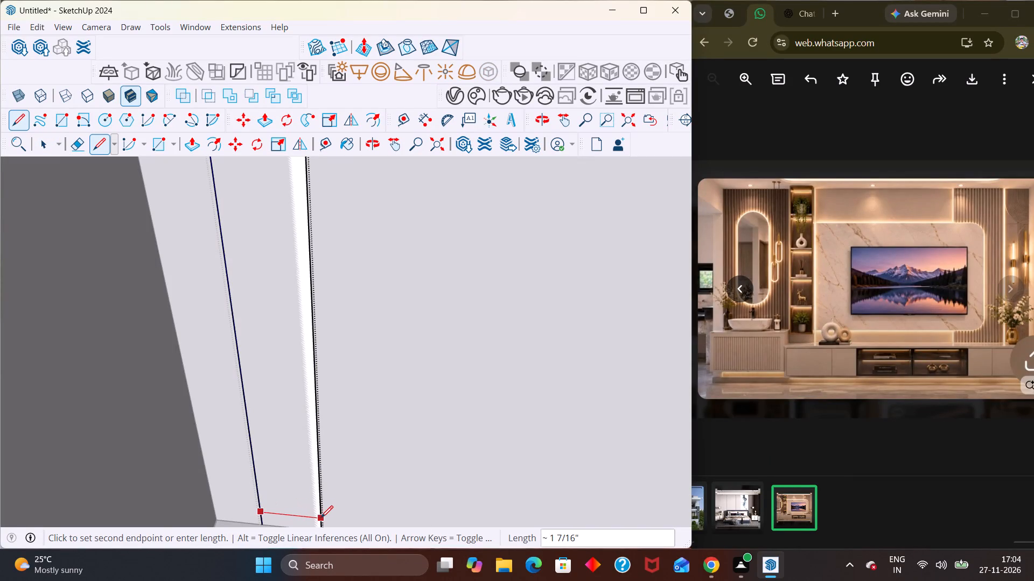
{"action": "left_click", "coordinate": [320, 518]}
{"action": "key", "text": "space"}
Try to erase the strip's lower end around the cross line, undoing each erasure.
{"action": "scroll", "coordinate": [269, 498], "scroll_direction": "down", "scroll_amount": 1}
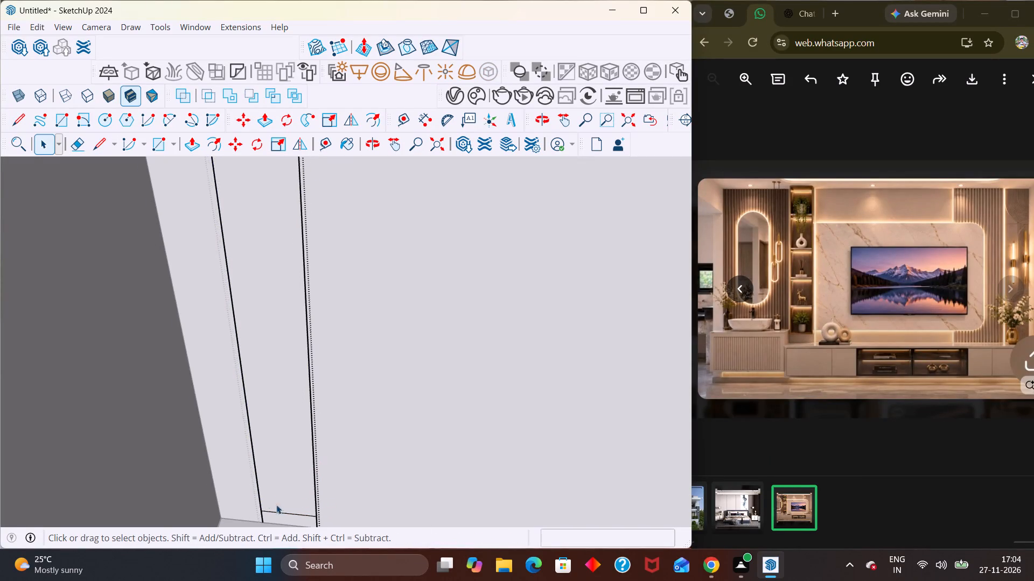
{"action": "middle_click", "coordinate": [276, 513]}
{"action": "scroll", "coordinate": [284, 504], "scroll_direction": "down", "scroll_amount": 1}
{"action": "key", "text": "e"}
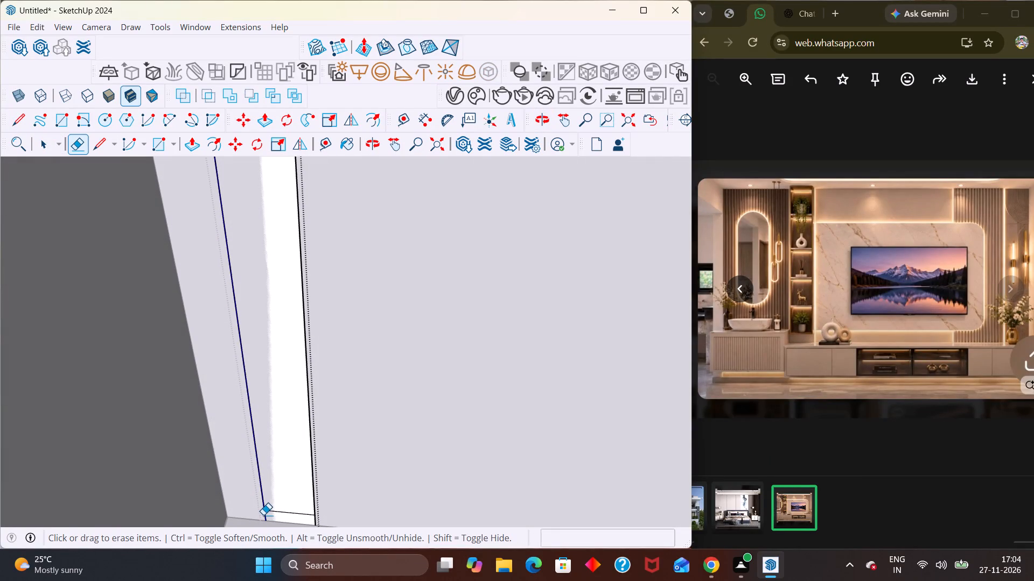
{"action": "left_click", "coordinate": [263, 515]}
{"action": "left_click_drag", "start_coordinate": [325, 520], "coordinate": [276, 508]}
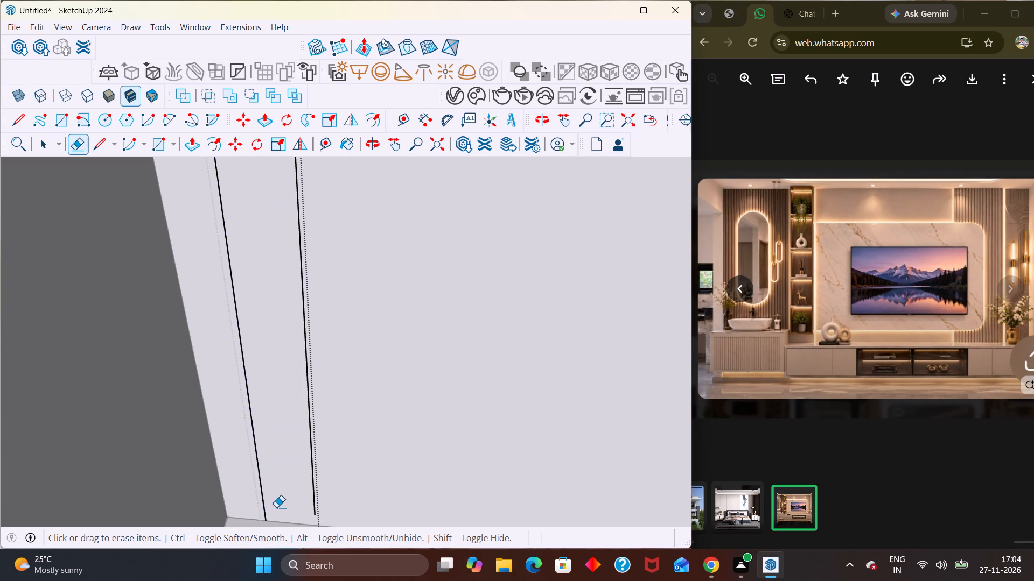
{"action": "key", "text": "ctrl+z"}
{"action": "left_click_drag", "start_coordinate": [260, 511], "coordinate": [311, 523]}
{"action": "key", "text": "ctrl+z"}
Erase the strip's short edges below the cross line so the line closes its lower end, and exit the group.
{"action": "scroll", "coordinate": [305, 527], "scroll_direction": "up", "scroll_amount": 4}
{"action": "left_click_drag", "start_coordinate": [331, 522], "coordinate": [318, 520]}
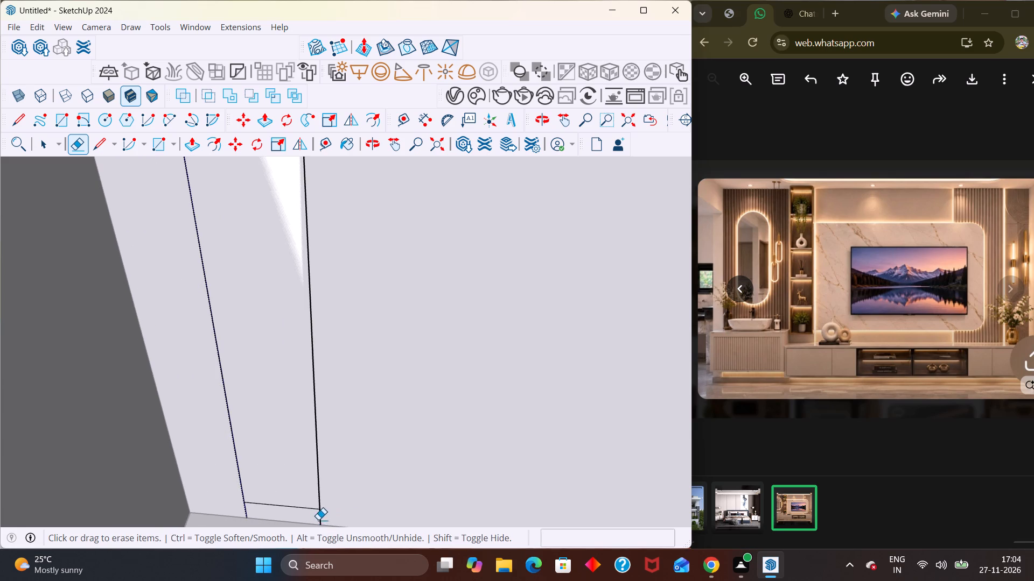
{"action": "left_click_drag", "start_coordinate": [318, 520], "coordinate": [231, 512]}
{"action": "left_click_drag", "start_coordinate": [232, 511], "coordinate": [270, 514]}
{"action": "left_click", "coordinate": [244, 509]}
{"action": "key", "text": "space"}
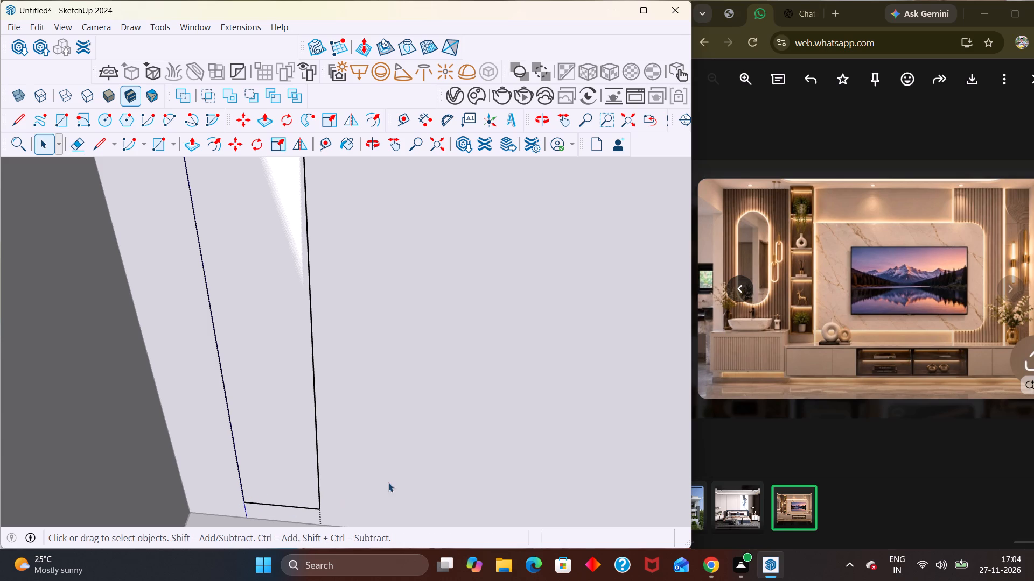
{"action": "left_click", "coordinate": [388, 483]}
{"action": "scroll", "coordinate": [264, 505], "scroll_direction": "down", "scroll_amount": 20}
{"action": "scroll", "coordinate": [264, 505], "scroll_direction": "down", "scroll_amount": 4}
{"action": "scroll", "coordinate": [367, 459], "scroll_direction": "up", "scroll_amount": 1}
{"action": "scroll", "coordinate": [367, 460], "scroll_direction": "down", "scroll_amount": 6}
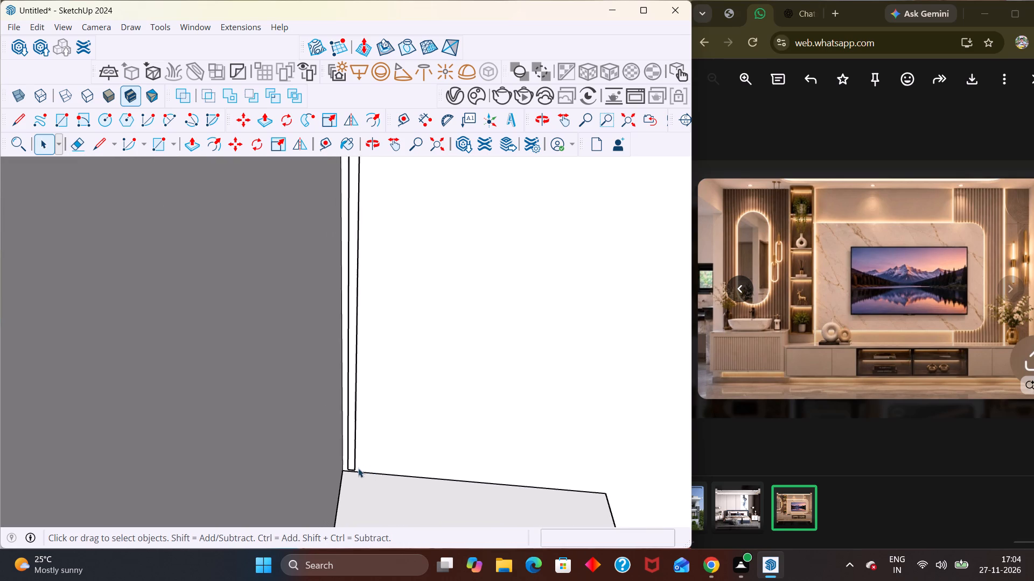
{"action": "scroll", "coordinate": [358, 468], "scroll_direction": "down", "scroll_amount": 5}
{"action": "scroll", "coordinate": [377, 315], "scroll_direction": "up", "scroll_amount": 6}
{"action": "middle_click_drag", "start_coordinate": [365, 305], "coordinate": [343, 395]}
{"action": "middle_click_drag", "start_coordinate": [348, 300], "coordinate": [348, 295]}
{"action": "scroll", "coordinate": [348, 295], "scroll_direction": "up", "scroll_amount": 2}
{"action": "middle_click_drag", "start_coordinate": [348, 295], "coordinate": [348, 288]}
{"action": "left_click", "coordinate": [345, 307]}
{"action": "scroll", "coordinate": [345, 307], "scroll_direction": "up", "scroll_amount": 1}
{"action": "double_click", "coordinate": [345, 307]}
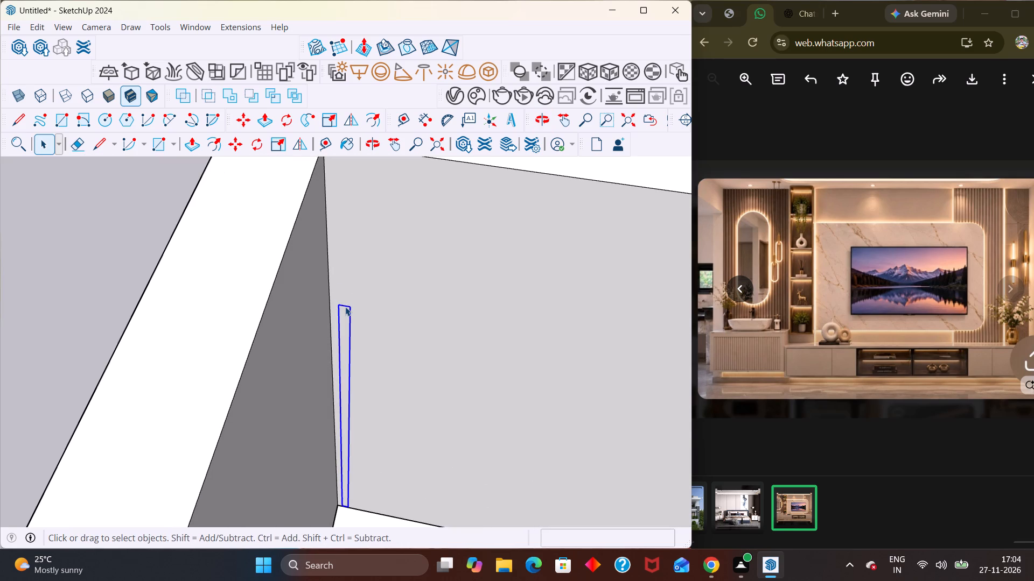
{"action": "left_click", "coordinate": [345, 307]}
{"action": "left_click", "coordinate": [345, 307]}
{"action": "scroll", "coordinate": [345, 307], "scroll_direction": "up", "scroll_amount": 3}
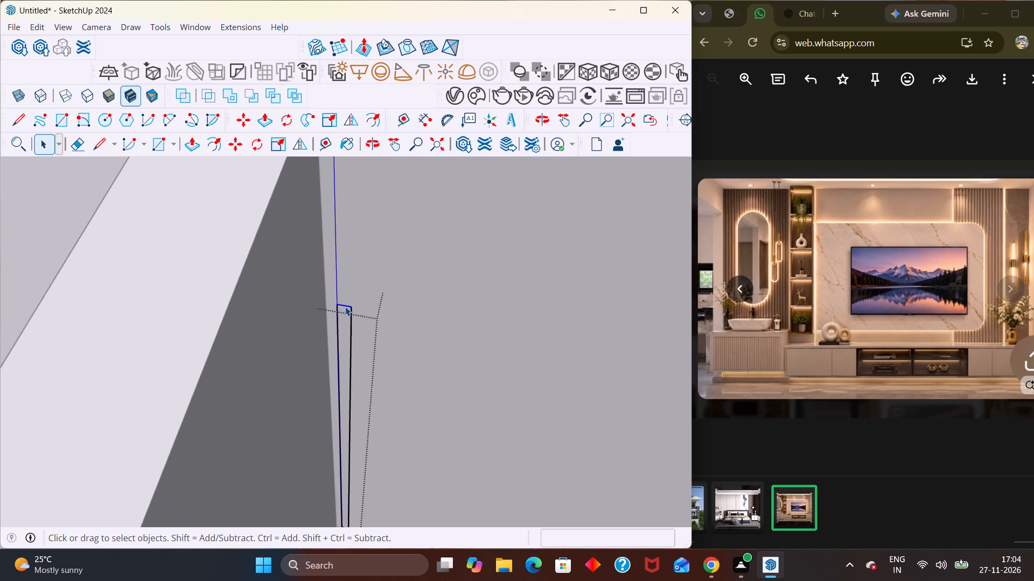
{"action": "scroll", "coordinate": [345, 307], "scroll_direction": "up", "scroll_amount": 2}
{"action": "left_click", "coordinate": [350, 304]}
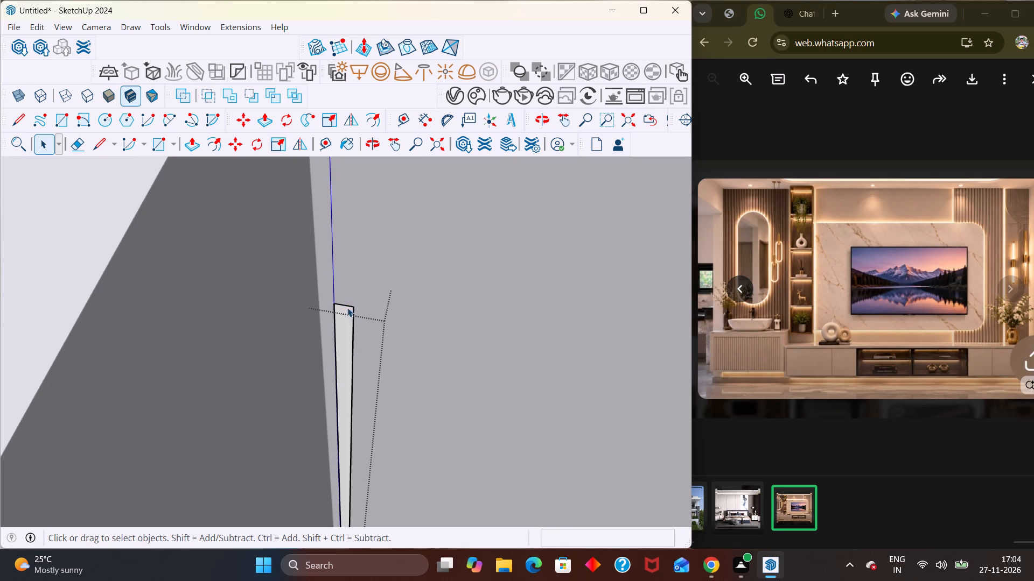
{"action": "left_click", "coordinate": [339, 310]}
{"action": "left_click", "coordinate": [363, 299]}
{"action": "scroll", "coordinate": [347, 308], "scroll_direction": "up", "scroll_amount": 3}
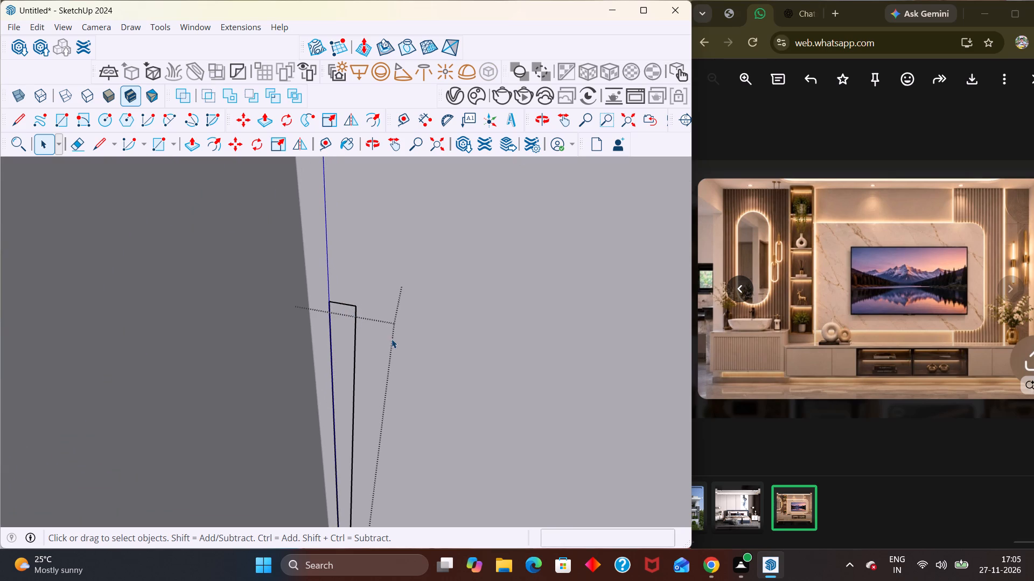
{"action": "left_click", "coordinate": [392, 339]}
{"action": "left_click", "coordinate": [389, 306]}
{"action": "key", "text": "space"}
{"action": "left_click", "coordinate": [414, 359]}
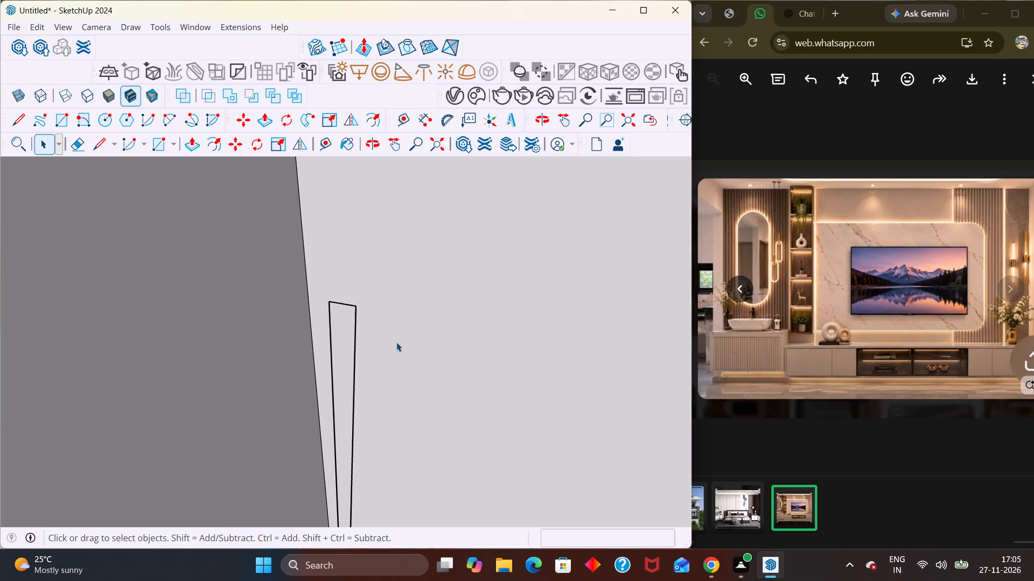
Inside the thin strip's group, move its top edge up about 1' 11" to just below the top of the back wall.
{"action": "double_click", "coordinate": [347, 305]}
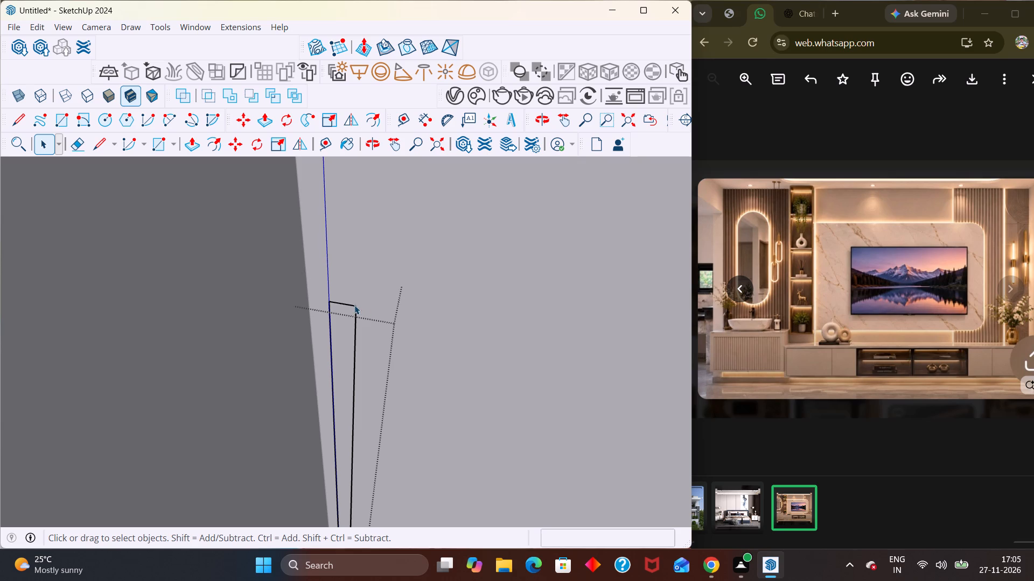
{"action": "left_click", "coordinate": [352, 305]}
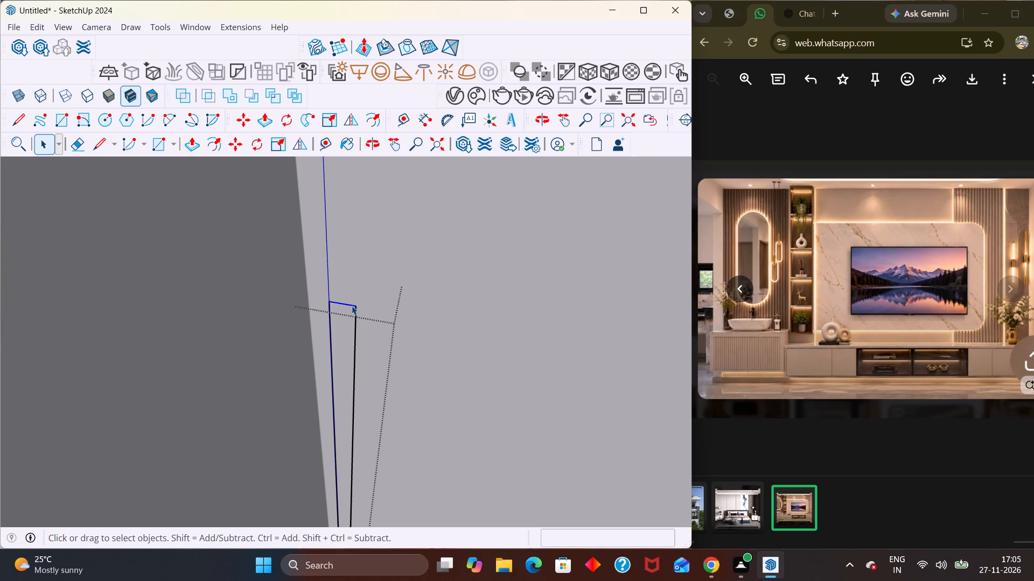
{"action": "key", "text": "m"}
{"action": "left_click", "coordinate": [359, 306]}
{"action": "scroll", "coordinate": [359, 306], "scroll_direction": "down", "scroll_amount": 6}
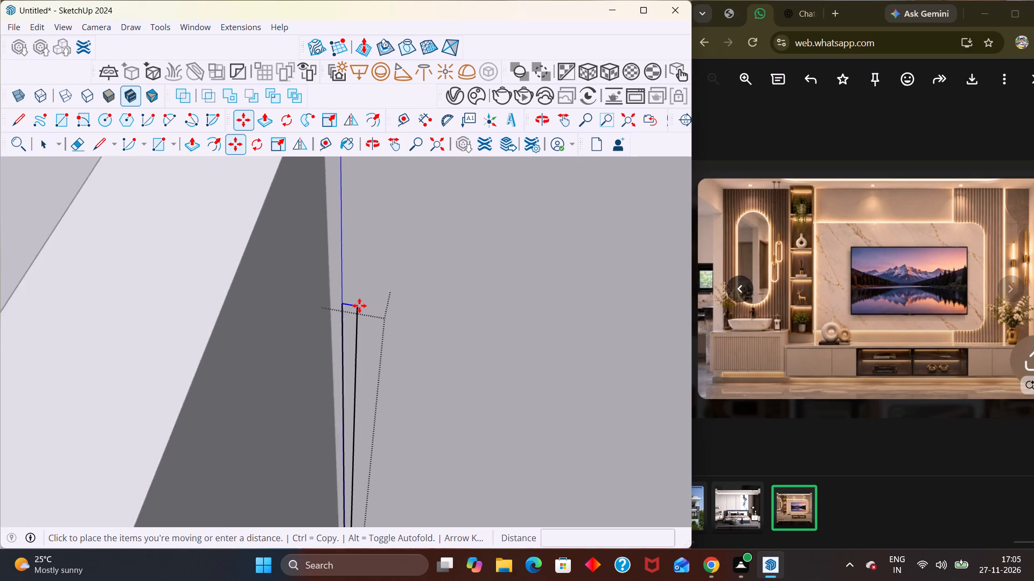
{"action": "scroll", "coordinate": [359, 306], "scroll_direction": "down", "scroll_amount": 8}
{"action": "scroll", "coordinate": [365, 231], "scroll_direction": "up", "scroll_amount": 5}
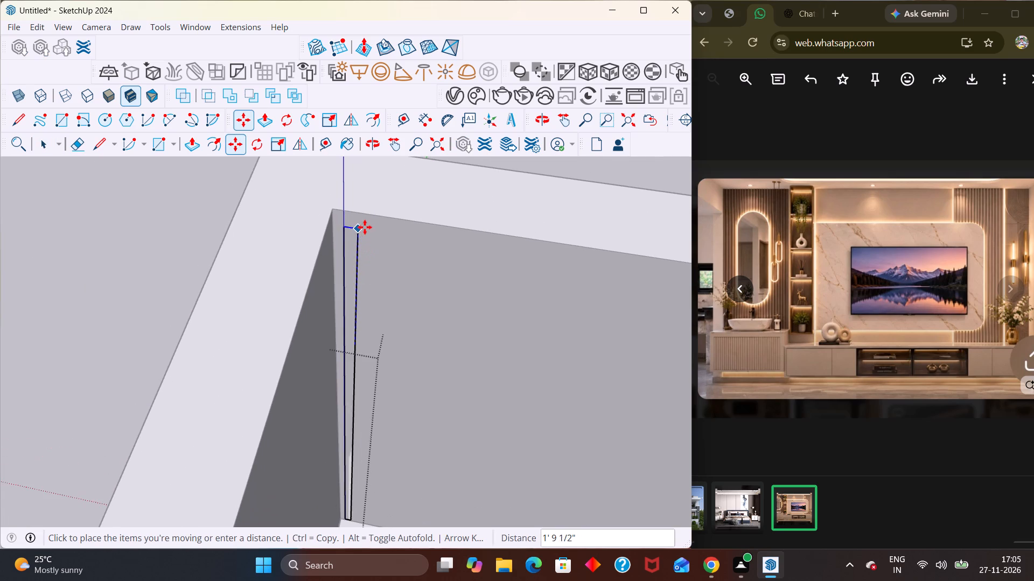
{"action": "scroll", "coordinate": [365, 227], "scroll_direction": "up", "scroll_amount": 5}
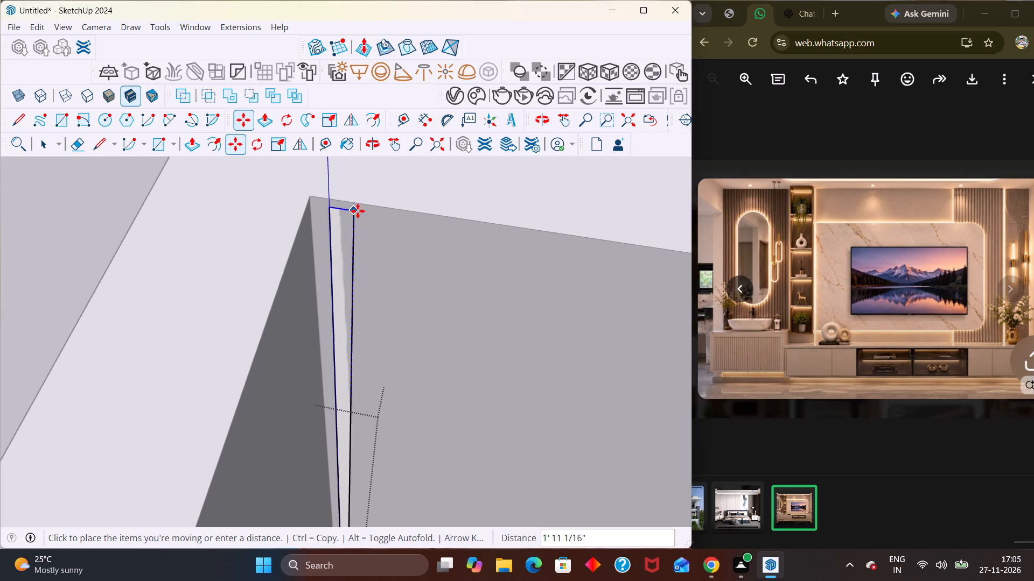
{"action": "left_click", "coordinate": [357, 207]}
{"action": "scroll", "coordinate": [336, 239], "scroll_direction": "down", "scroll_amount": 11}
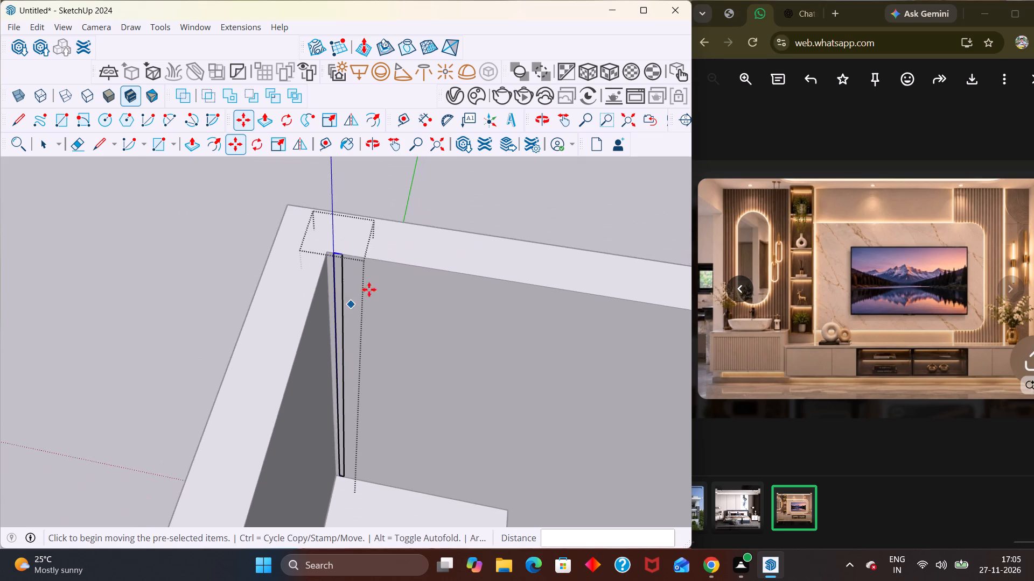
Exit the thin strip's group and examine how the strip sits in the wall corner above the fluted cabinet.
{"action": "key", "text": "space"}
{"action": "left_click", "coordinate": [519, 215]}
{"action": "middle_click_drag", "start_coordinate": [413, 366], "coordinate": [420, 269]}
{"action": "scroll", "coordinate": [386, 316], "scroll_direction": "down", "scroll_amount": 8}
{"action": "middle_click_drag", "start_coordinate": [415, 389], "coordinate": [430, 323]}
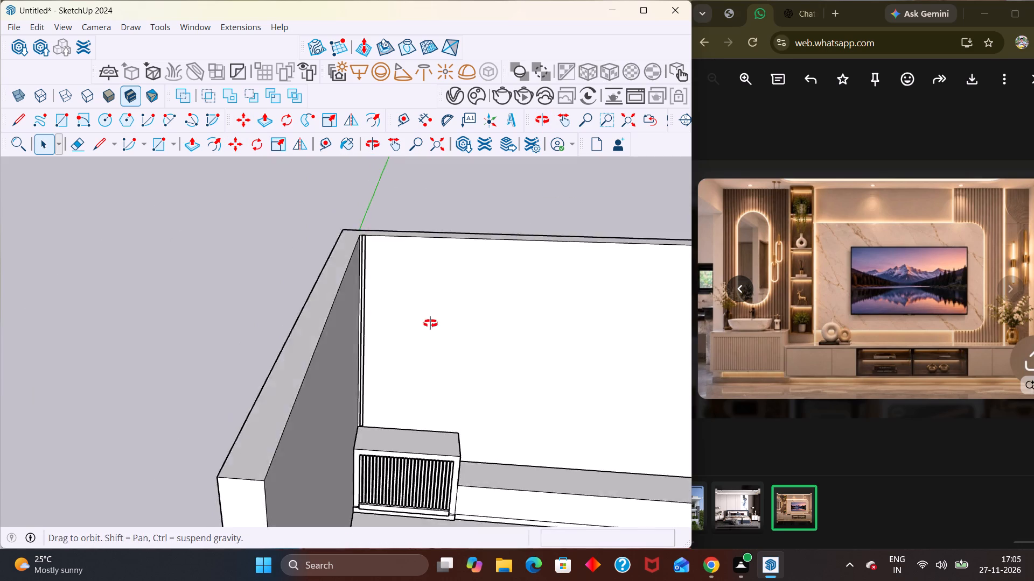
{"action": "middle_click_drag", "start_coordinate": [430, 323], "coordinate": [430, 315]}
{"action": "scroll", "coordinate": [422, 315], "scroll_direction": "up", "scroll_amount": 1}
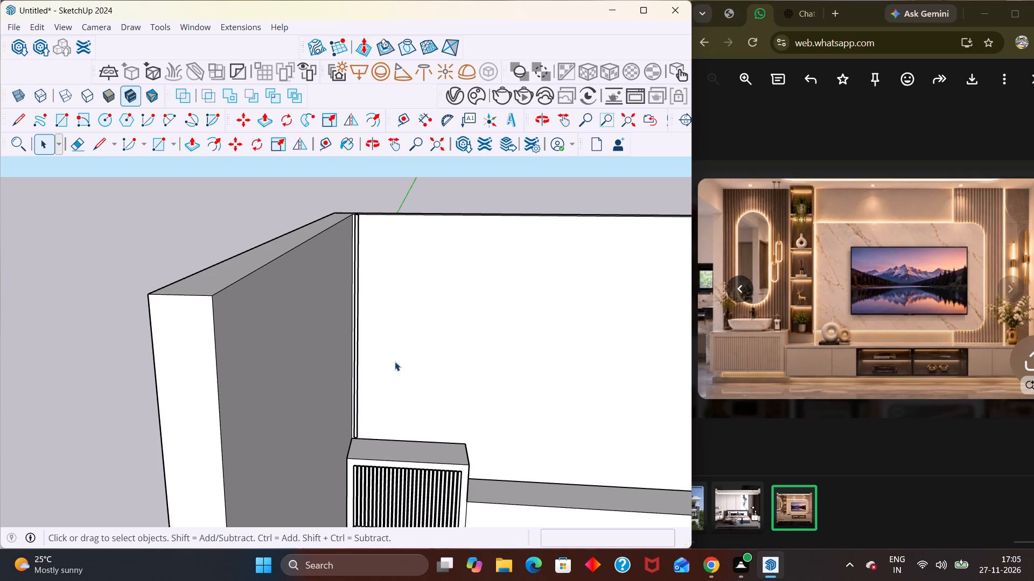
{"action": "scroll", "coordinate": [394, 366], "scroll_direction": "down", "scroll_amount": 3}
{"action": "middle_click_drag", "start_coordinate": [390, 408], "coordinate": [383, 337]}
{"action": "scroll", "coordinate": [382, 350], "scroll_direction": "up", "scroll_amount": 1}
{"action": "middle_click_drag", "start_coordinate": [383, 337], "coordinate": [384, 359]}
{"action": "scroll", "coordinate": [384, 341], "scroll_direction": "down", "scroll_amount": 1}
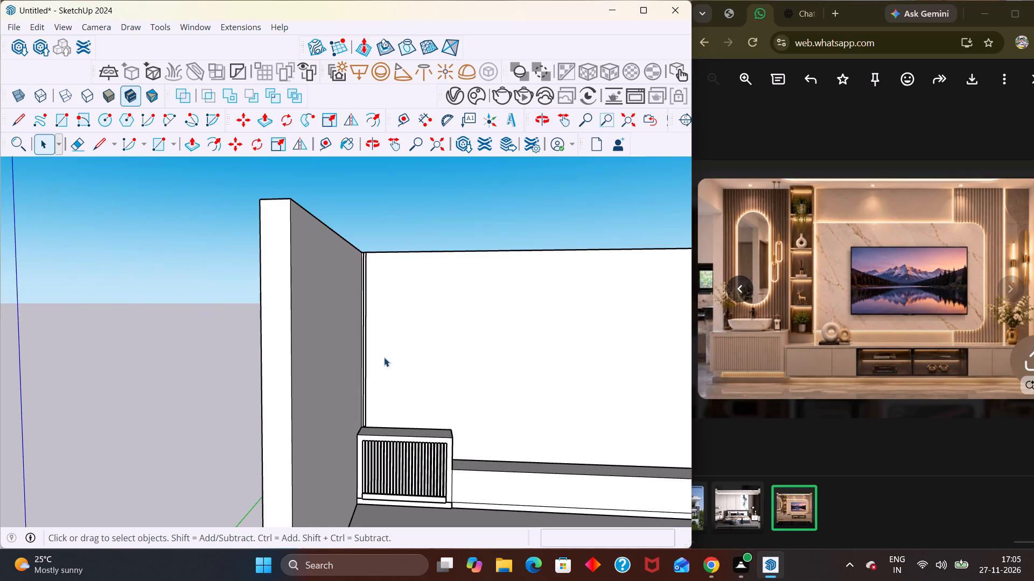
{"action": "key", "text": "r"}
{"action": "scroll", "coordinate": [322, 234], "scroll_direction": "up", "scroll_amount": 6}
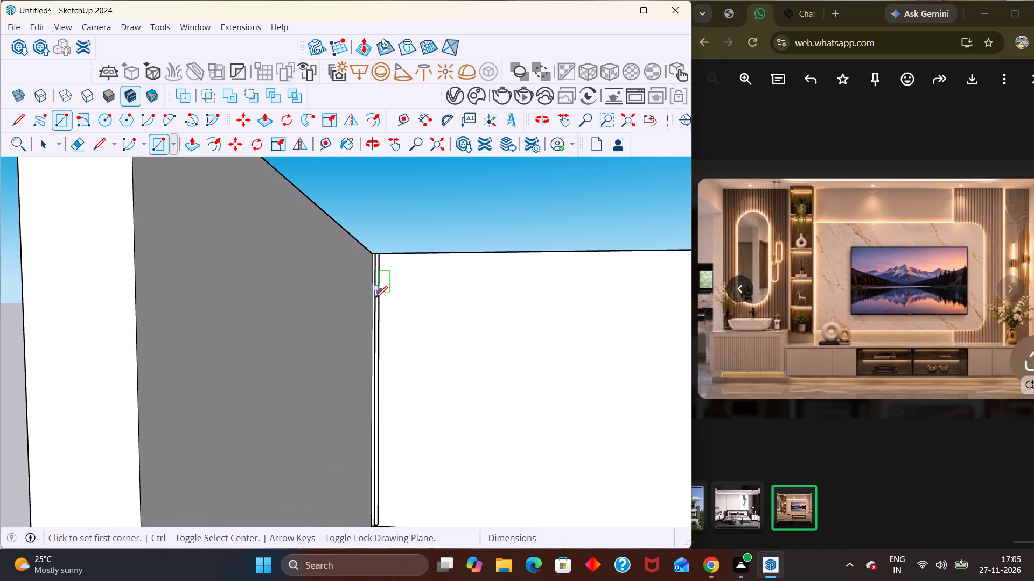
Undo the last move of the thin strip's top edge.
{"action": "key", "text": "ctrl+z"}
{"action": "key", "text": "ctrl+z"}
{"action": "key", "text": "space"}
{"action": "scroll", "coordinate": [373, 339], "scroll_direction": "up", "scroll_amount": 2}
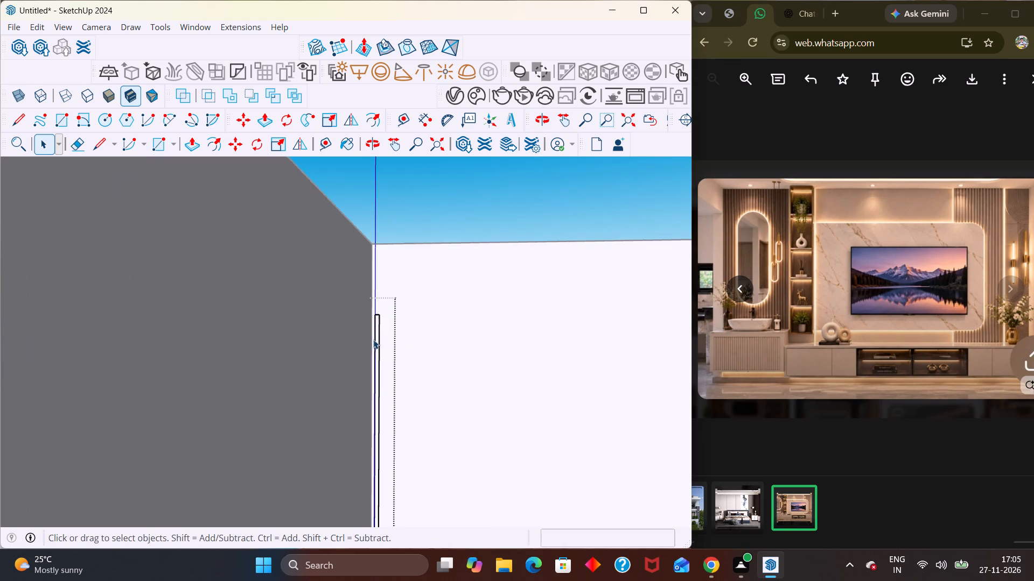
Exit the thin strip's group and delete the whole strip from the back wall.
{"action": "left_click", "coordinate": [376, 346]}
{"action": "double_click", "coordinate": [376, 346]}
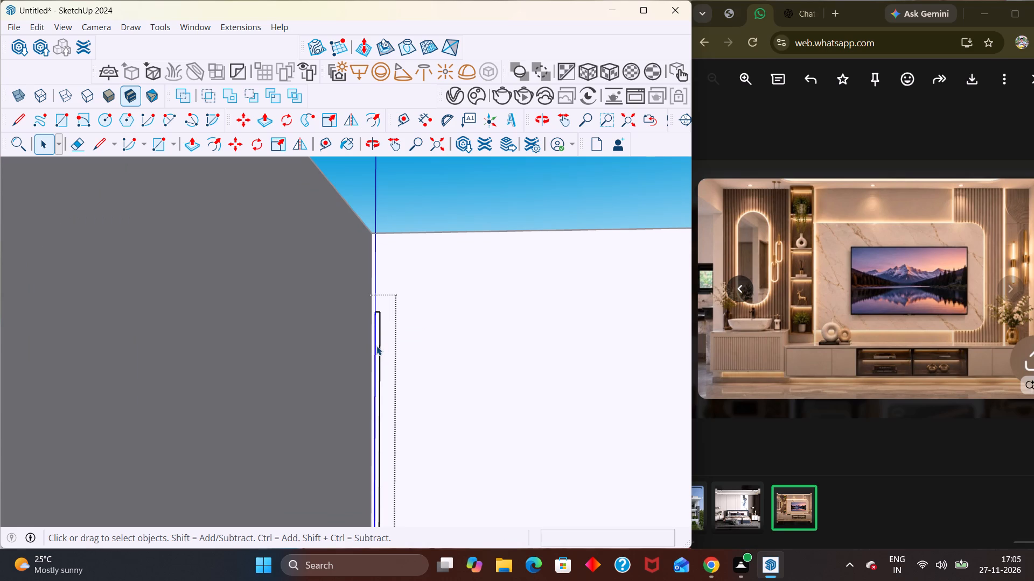
{"action": "middle_click_drag", "start_coordinate": [376, 346], "coordinate": [371, 443]}
{"action": "scroll", "coordinate": [371, 450], "scroll_direction": "up", "scroll_amount": 12}
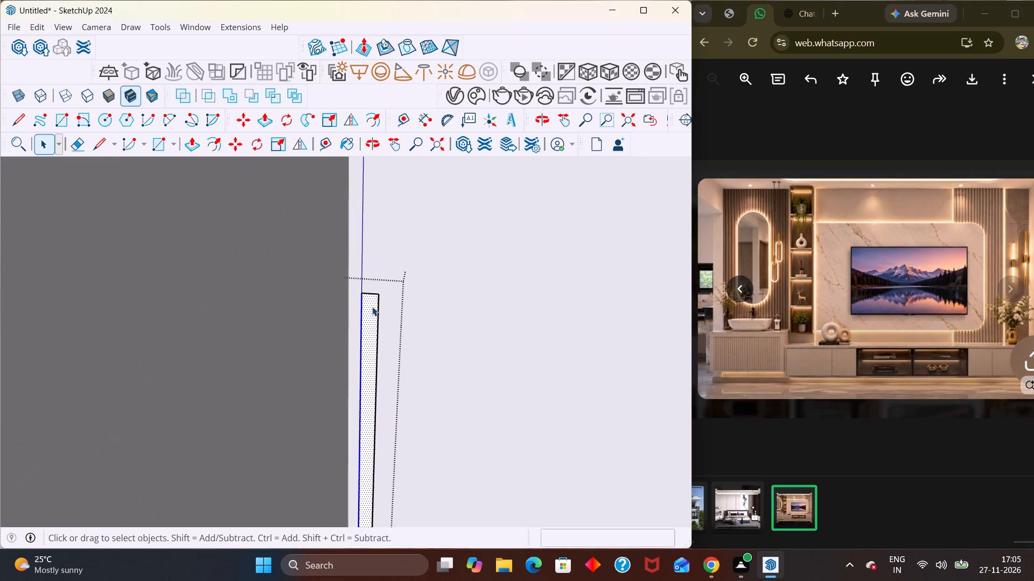
{"action": "middle_click_drag", "start_coordinate": [372, 307], "coordinate": [332, 366]}
{"action": "double_click", "coordinate": [372, 353]}
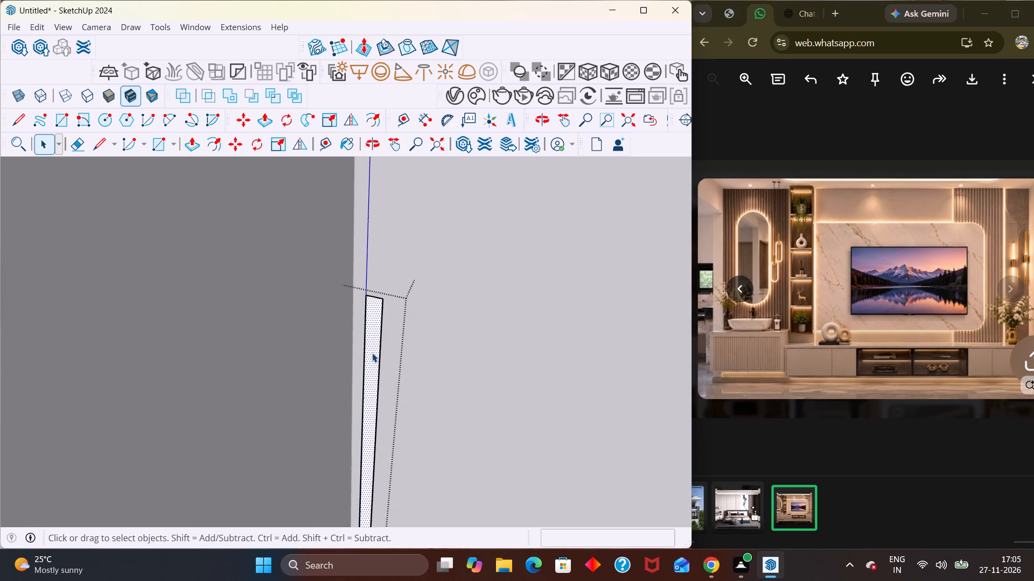
{"action": "scroll", "coordinate": [372, 353], "scroll_direction": "down", "scroll_amount": 10}
{"action": "left_click", "coordinate": [553, 189]}
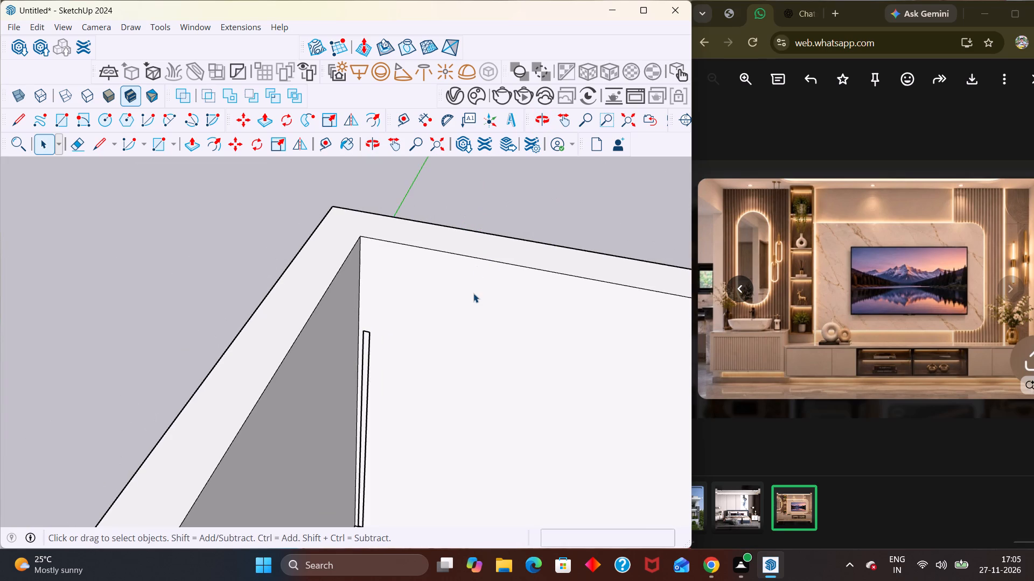
{"action": "double_click", "coordinate": [473, 293]}
{"action": "left_click", "coordinate": [545, 195]}
{"action": "left_click", "coordinate": [365, 347]}
{"action": "key", "text": "Delete"}
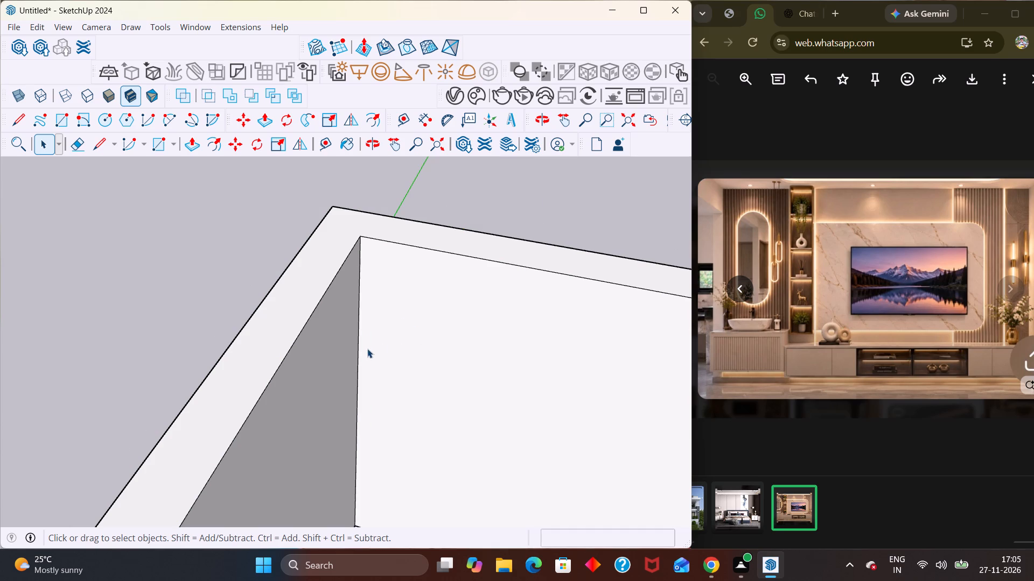
Draw a rectangle about 4' 1/4" by 8' 8 1/16" on the back wall, from the fluted cabinet's top to the wall's top edge.
{"action": "scroll", "coordinate": [426, 265], "scroll_direction": "down", "scroll_amount": 2}
{"action": "scroll", "coordinate": [426, 265], "scroll_direction": "up", "scroll_amount": 1}
{"action": "scroll", "coordinate": [426, 265], "scroll_direction": "down", "scroll_amount": 3}
{"action": "scroll", "coordinate": [426, 265], "scroll_direction": "up", "scroll_amount": 1}
{"action": "scroll", "coordinate": [370, 355], "scroll_direction": "down", "scroll_amount": 10}
{"action": "middle_click_drag", "start_coordinate": [385, 395], "coordinate": [450, 346]}
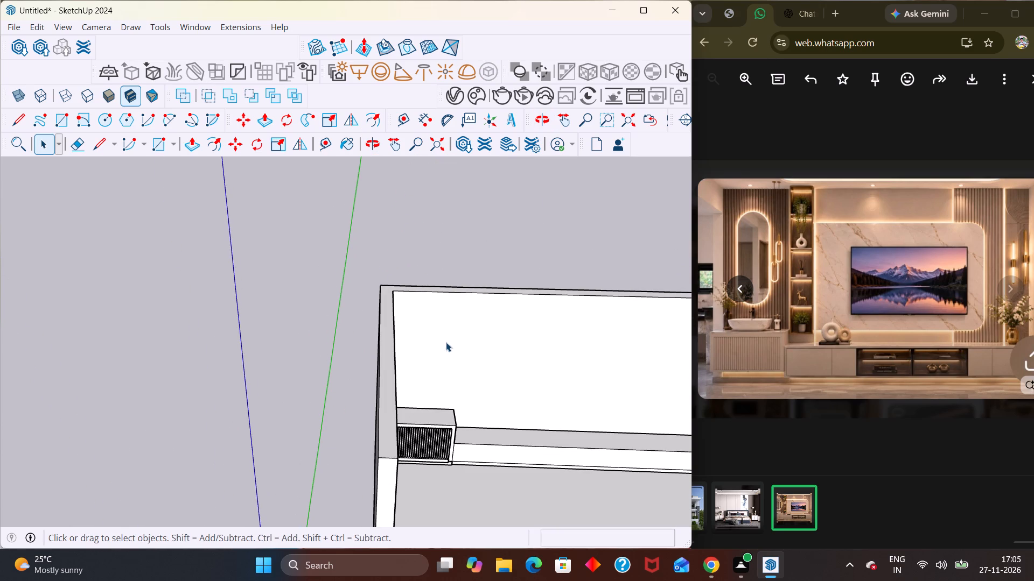
{"action": "middle_click_drag", "start_coordinate": [438, 396], "coordinate": [407, 318]}
{"action": "middle_click_drag", "start_coordinate": [439, 403], "coordinate": [434, 383]}
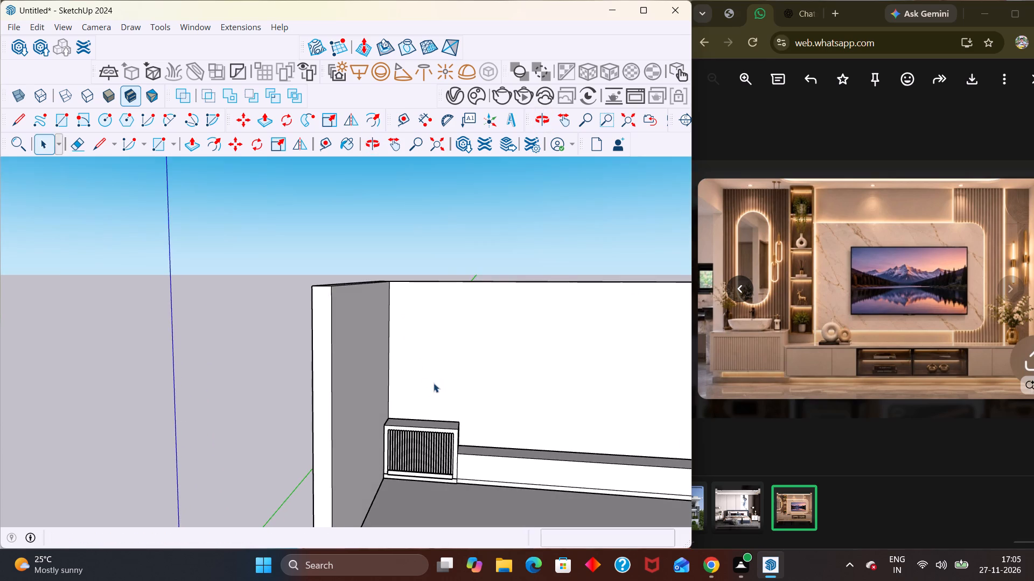
{"action": "middle_click_drag", "start_coordinate": [434, 383], "coordinate": [436, 394]}
{"action": "key", "text": "r"}
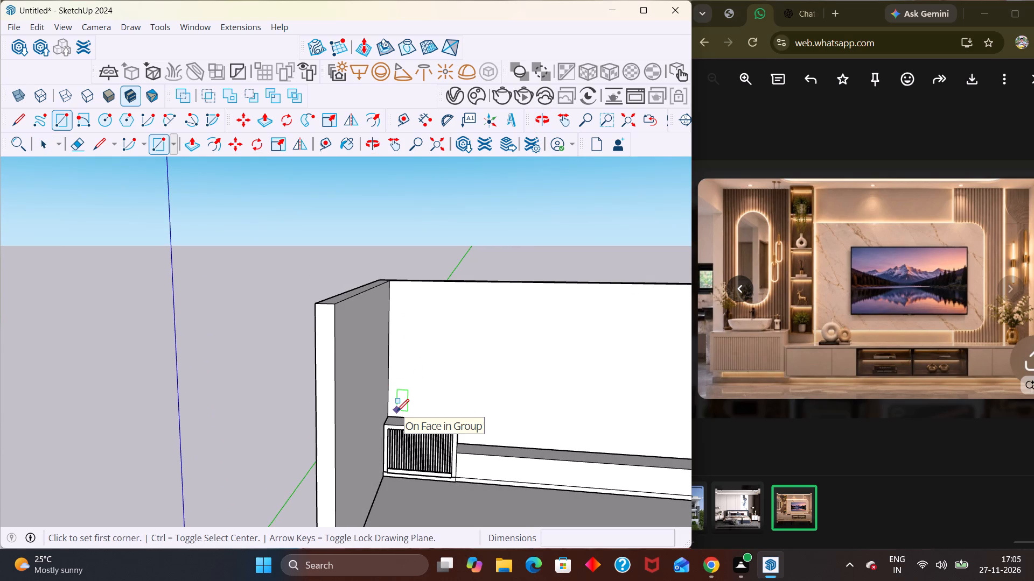
{"action": "scroll", "coordinate": [397, 411], "scroll_direction": "up", "scroll_amount": 13}
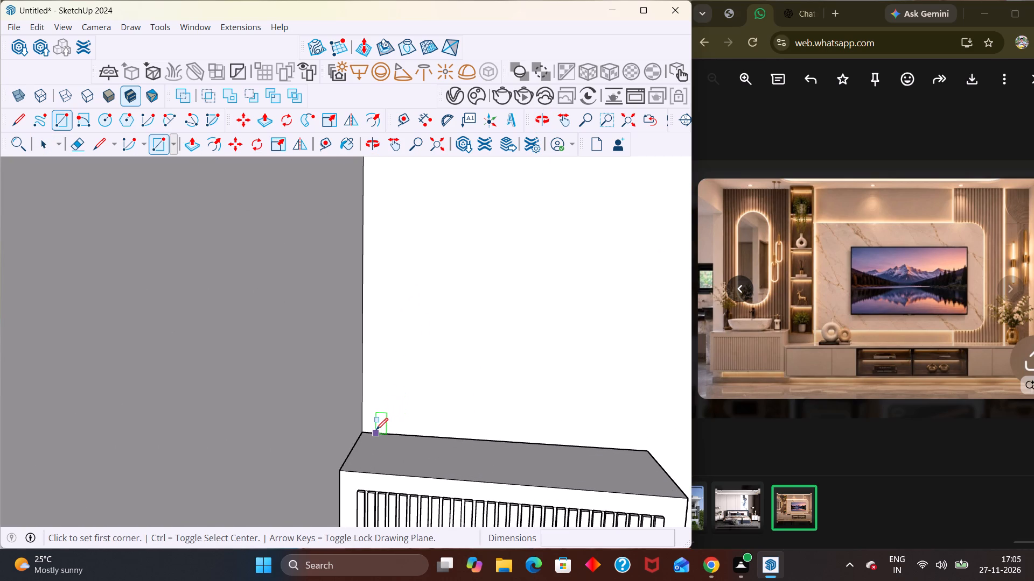
{"action": "left_click", "coordinate": [373, 431]}
{"action": "scroll", "coordinate": [373, 431], "scroll_direction": "down", "scroll_amount": 14}
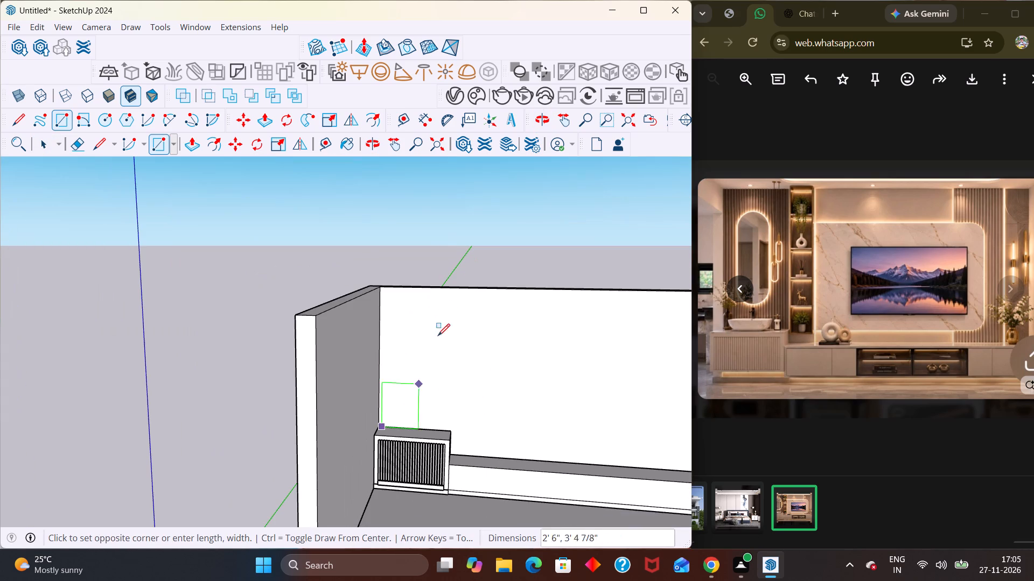
{"action": "scroll", "coordinate": [444, 309], "scroll_direction": "up", "scroll_amount": 4}
{"action": "middle_click_drag", "start_coordinate": [447, 305], "coordinate": [460, 382]}
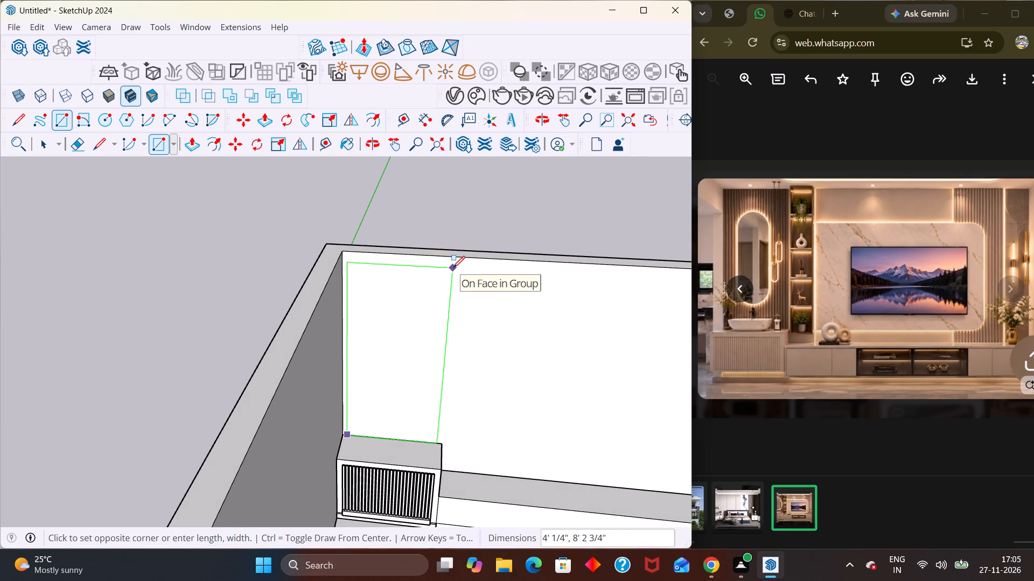
{"action": "scroll", "coordinate": [453, 263], "scroll_direction": "up", "scroll_amount": 3}
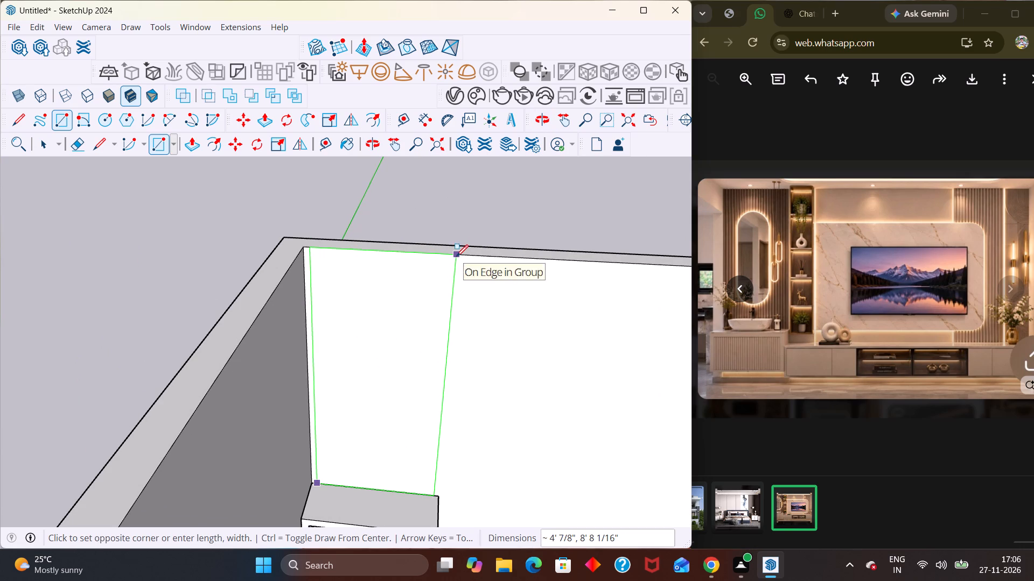
{"action": "scroll", "coordinate": [455, 259], "scroll_direction": "up", "scroll_amount": 3}
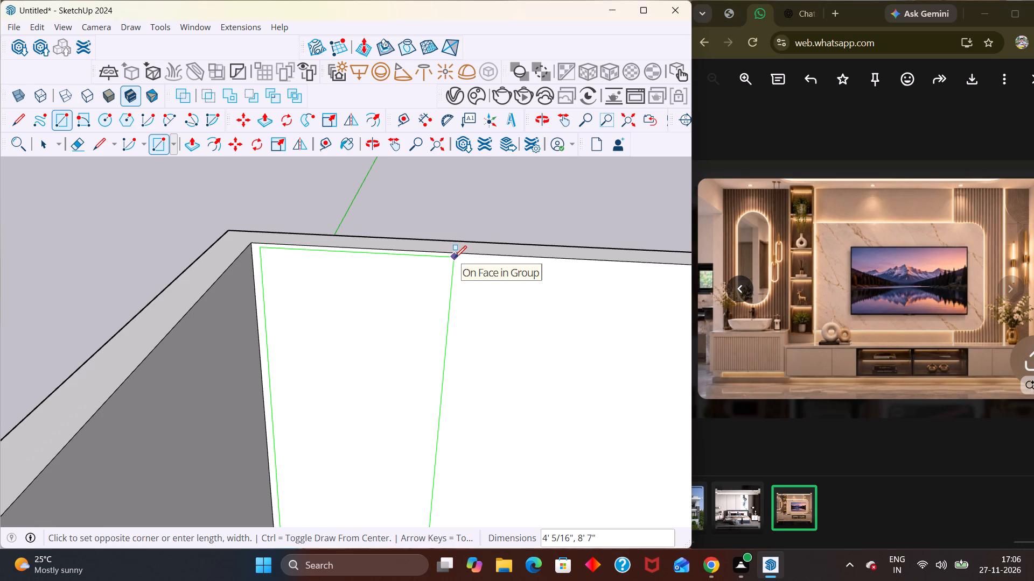
{"action": "left_click", "coordinate": [455, 256]}
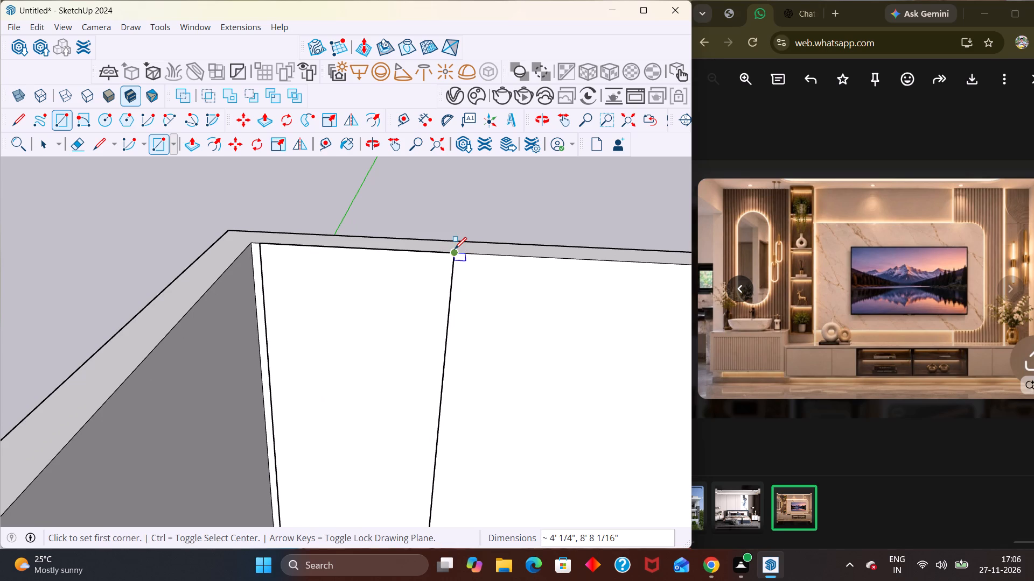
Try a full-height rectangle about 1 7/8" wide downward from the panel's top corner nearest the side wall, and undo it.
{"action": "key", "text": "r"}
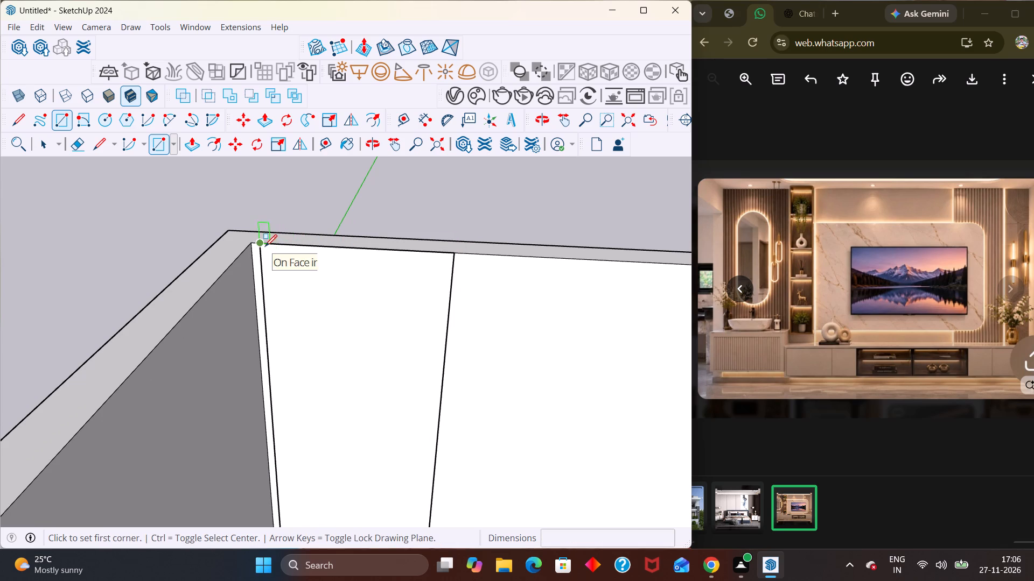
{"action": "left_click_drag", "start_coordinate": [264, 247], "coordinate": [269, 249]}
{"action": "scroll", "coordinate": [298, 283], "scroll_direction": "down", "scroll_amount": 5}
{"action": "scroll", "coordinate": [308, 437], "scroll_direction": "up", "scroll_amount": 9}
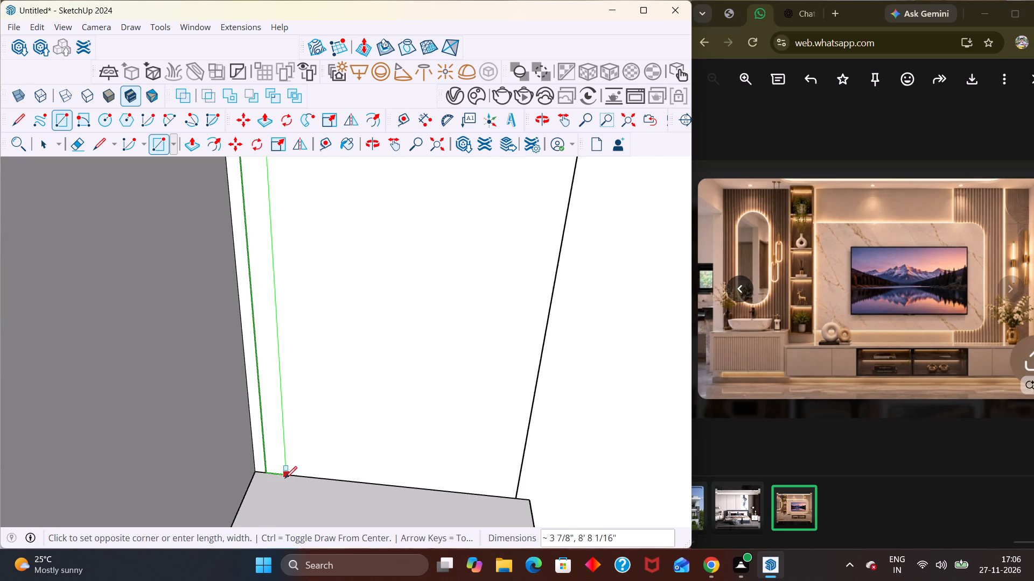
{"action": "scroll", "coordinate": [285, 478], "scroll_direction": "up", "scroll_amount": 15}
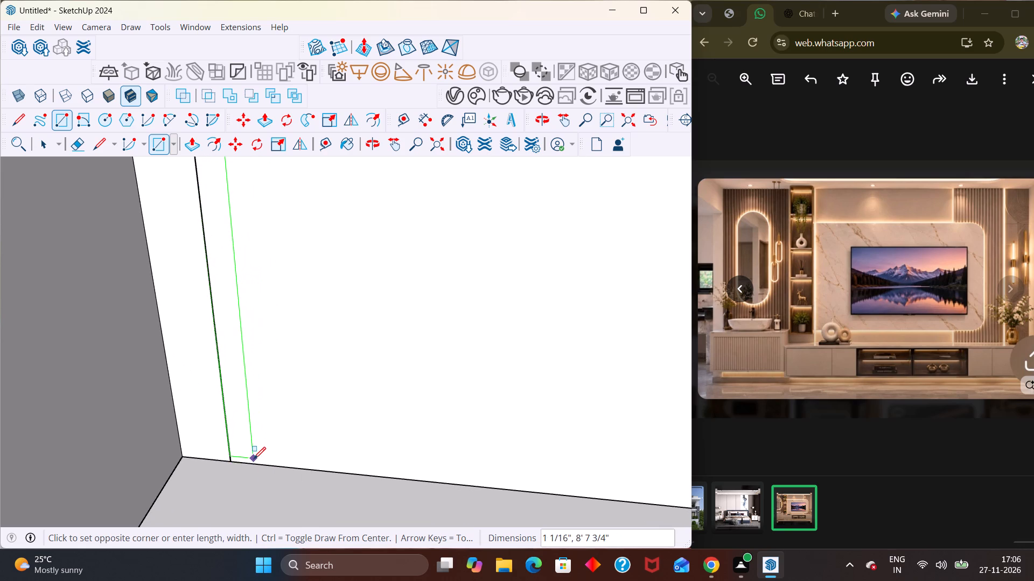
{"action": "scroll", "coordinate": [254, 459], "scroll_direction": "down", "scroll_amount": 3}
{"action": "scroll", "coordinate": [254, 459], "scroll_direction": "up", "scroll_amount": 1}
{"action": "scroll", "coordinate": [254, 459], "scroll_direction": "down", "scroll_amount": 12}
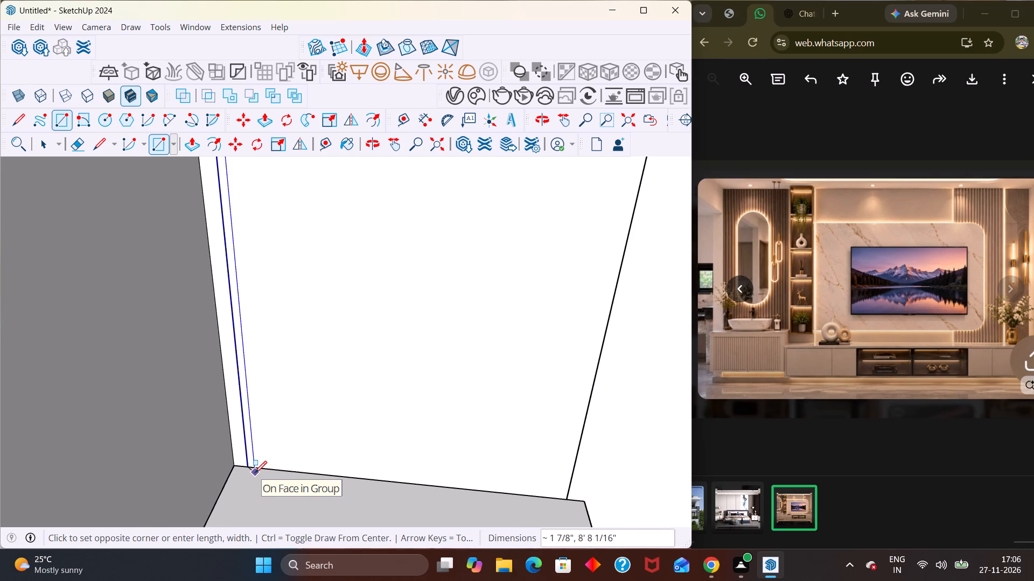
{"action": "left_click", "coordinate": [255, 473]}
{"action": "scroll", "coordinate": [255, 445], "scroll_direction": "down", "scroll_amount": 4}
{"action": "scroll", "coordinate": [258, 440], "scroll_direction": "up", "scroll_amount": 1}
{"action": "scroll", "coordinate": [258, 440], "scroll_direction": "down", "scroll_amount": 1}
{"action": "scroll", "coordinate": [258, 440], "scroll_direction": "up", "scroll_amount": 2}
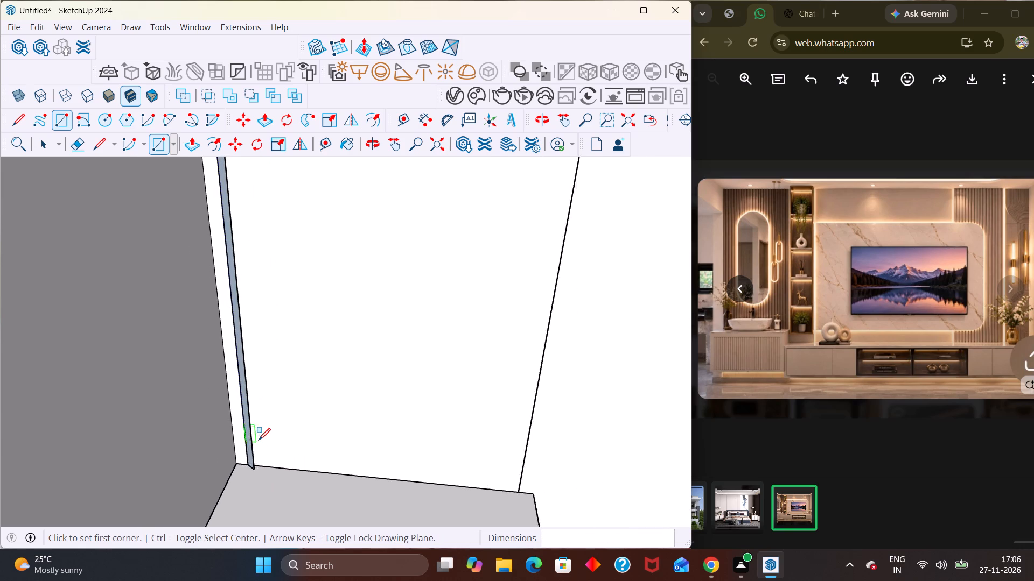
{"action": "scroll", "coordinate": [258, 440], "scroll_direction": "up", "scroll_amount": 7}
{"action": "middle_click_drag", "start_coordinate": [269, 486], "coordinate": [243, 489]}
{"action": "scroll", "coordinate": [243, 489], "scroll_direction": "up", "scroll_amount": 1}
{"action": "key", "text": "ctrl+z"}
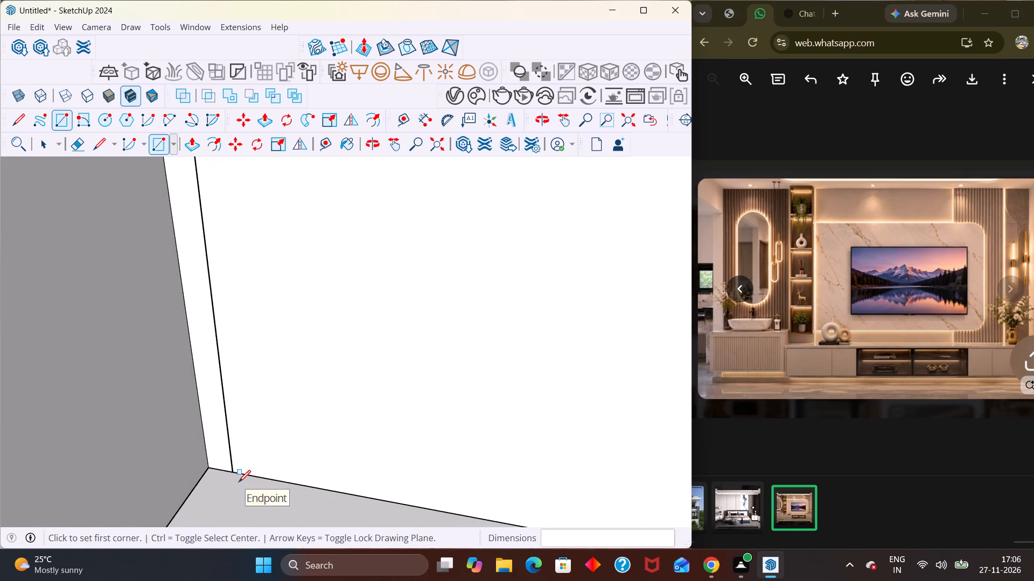
Draw a narrow full-height strip, about 8' 8" tall, along the panel's edge nearest the side wall, starting at its bottom corner.
{"action": "scroll", "coordinate": [239, 481], "scroll_direction": "up", "scroll_amount": 2}
{"action": "left_click", "coordinate": [232, 471]}
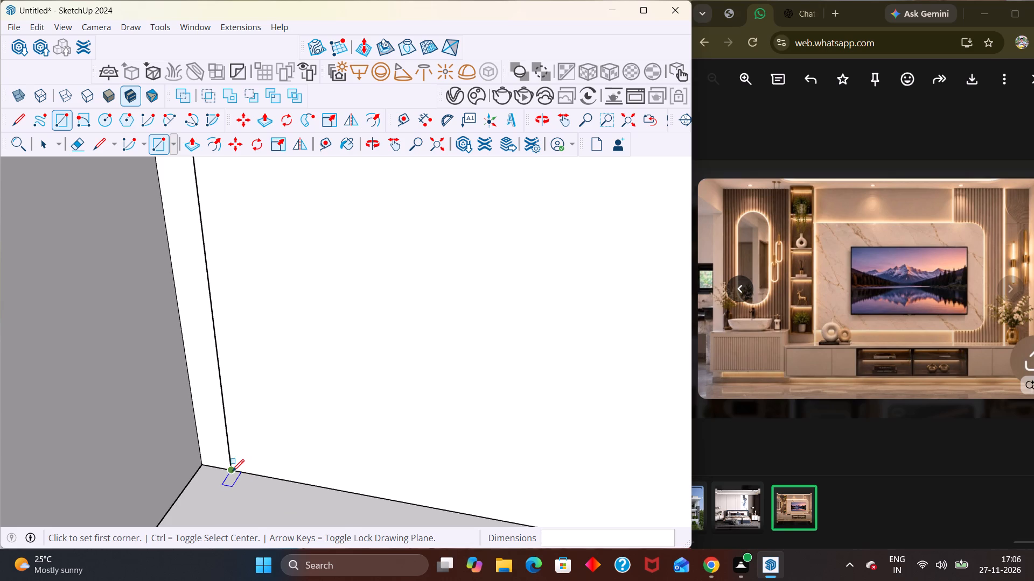
{"action": "scroll", "coordinate": [260, 435], "scroll_direction": "down", "scroll_amount": 18}
{"action": "scroll", "coordinate": [280, 487], "scroll_direction": "up", "scroll_amount": 1}
{"action": "scroll", "coordinate": [282, 488], "scroll_direction": "down", "scroll_amount": 2}
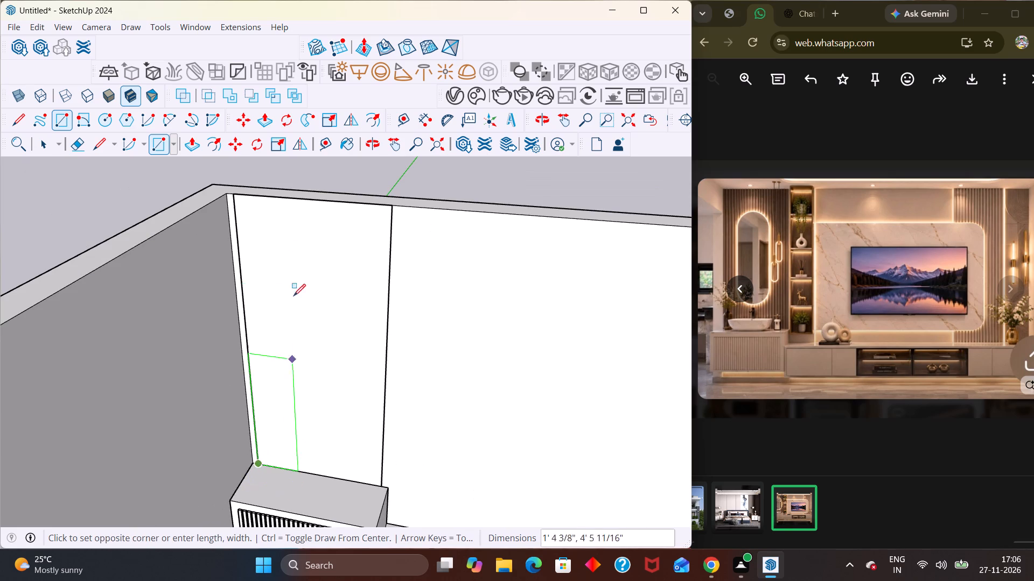
{"action": "scroll", "coordinate": [244, 198], "scroll_direction": "up", "scroll_amount": 12}
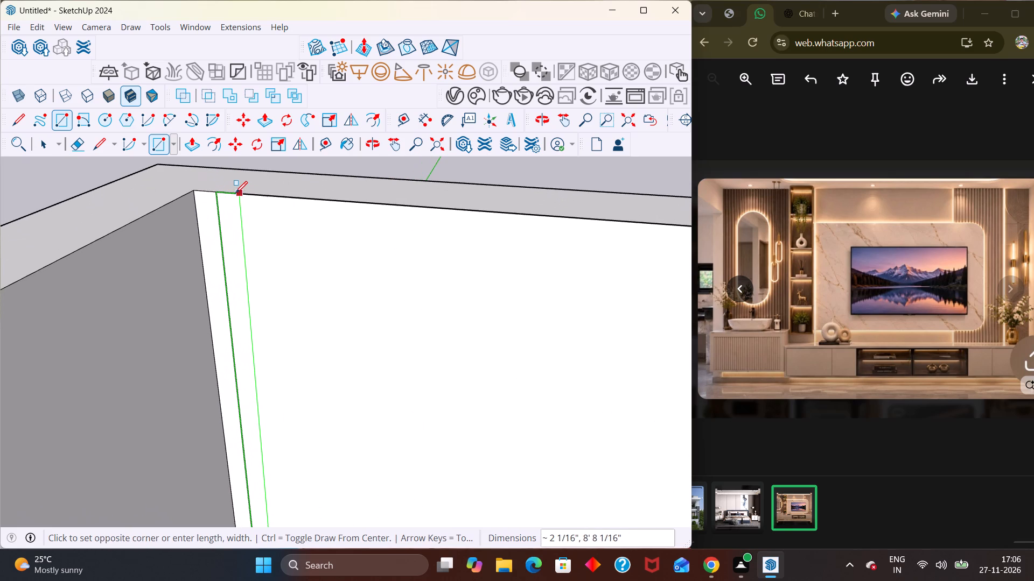
{"action": "left_click", "coordinate": [230, 193]}
{"action": "scroll", "coordinate": [253, 204], "scroll_direction": "down", "scroll_amount": 3}
{"action": "scroll", "coordinate": [291, 222], "scroll_direction": "up", "scroll_amount": 1}
{"action": "scroll", "coordinate": [318, 225], "scroll_direction": "down", "scroll_amount": 2}
{"action": "scroll", "coordinate": [370, 226], "scroll_direction": "down", "scroll_amount": 4}
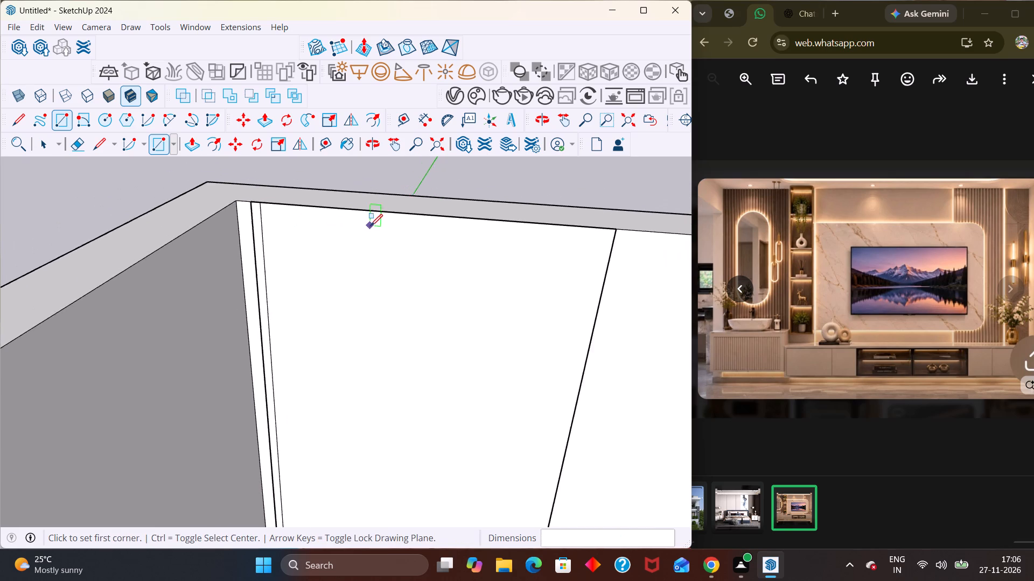
Make the narrow strip's face and edges a group and open that group for editing.
{"action": "key", "text": "space"}
{"action": "scroll", "coordinate": [295, 241], "scroll_direction": "up", "scroll_amount": 3}
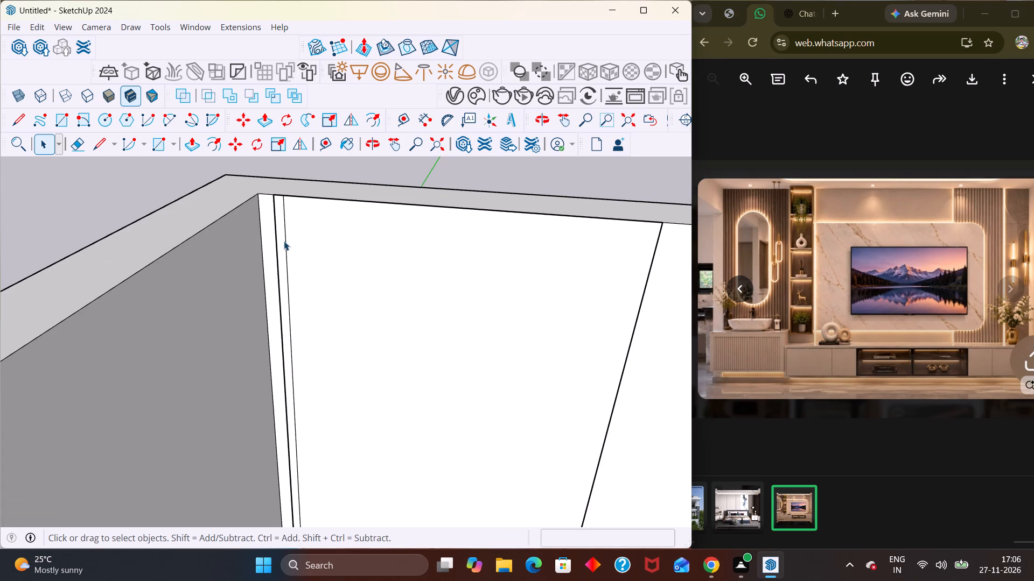
{"action": "double_click", "coordinate": [284, 241]}
{"action": "scroll", "coordinate": [412, 196], "scroll_direction": "down", "scroll_amount": 2}
{"action": "left_click", "coordinate": [428, 181]}
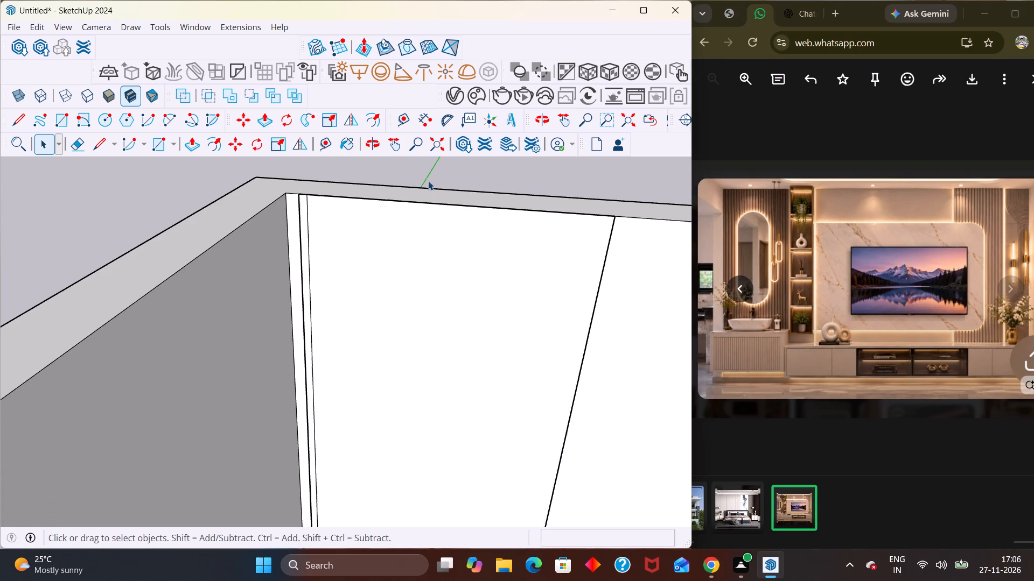
{"action": "scroll", "coordinate": [285, 250], "scroll_direction": "up", "scroll_amount": 7}
{"action": "double_click", "coordinate": [297, 236]}
{"action": "right_click", "coordinate": [297, 236]}
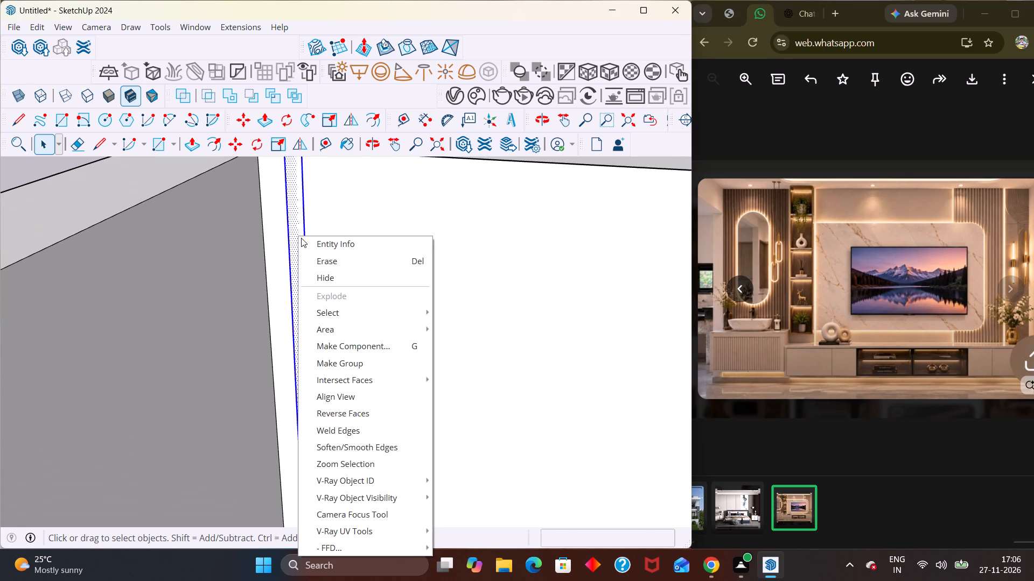
{"action": "left_click", "coordinate": [359, 369]}
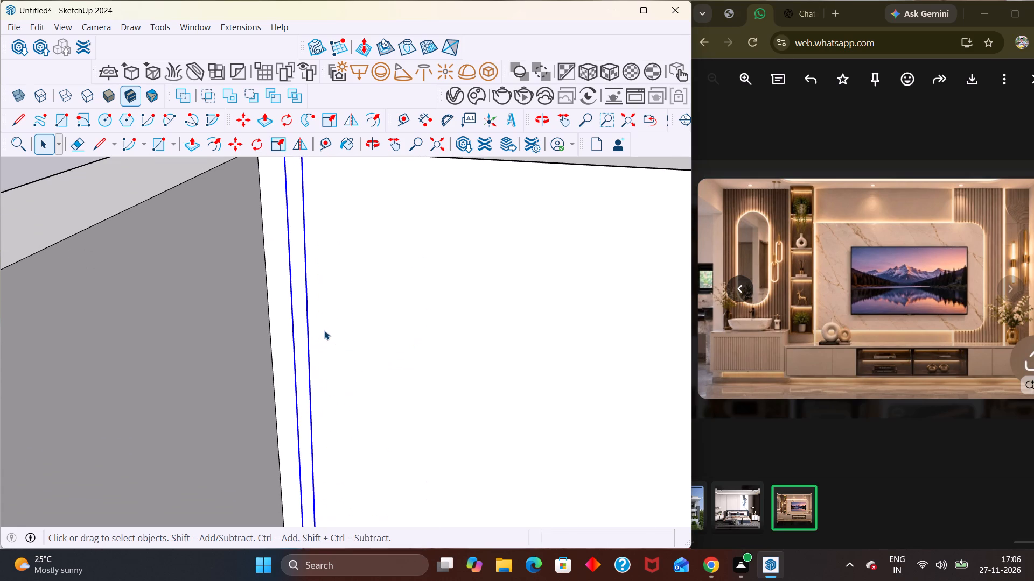
{"action": "double_click", "coordinate": [300, 327]}
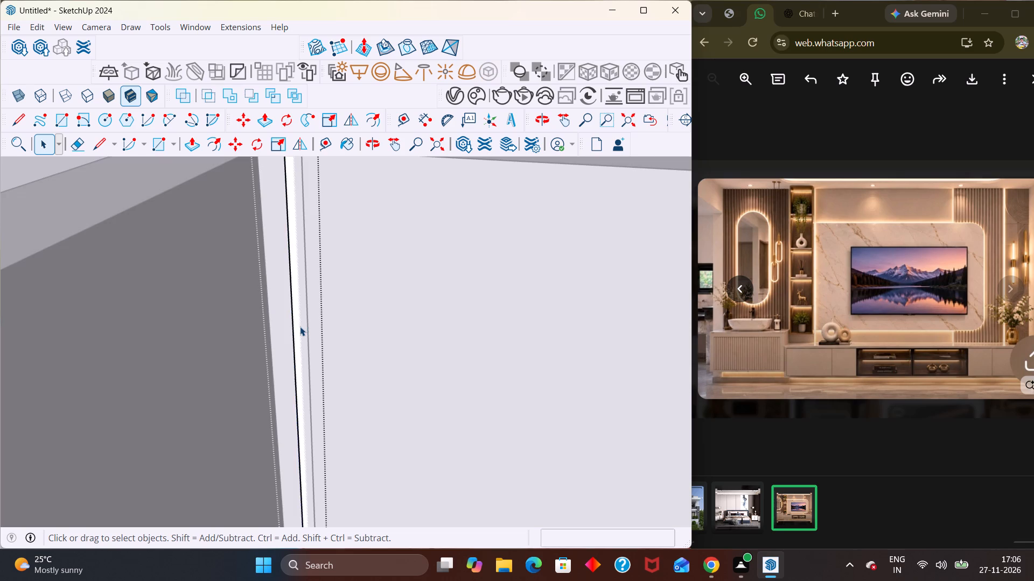
Push/Pull the narrow strip's face out from the wall by about 5/8" to form a full-height slat.
{"action": "key", "text": "p"}
{"action": "left_click", "coordinate": [300, 327]}
{"action": "middle_click_drag", "start_coordinate": [299, 327], "coordinate": [244, 365]}
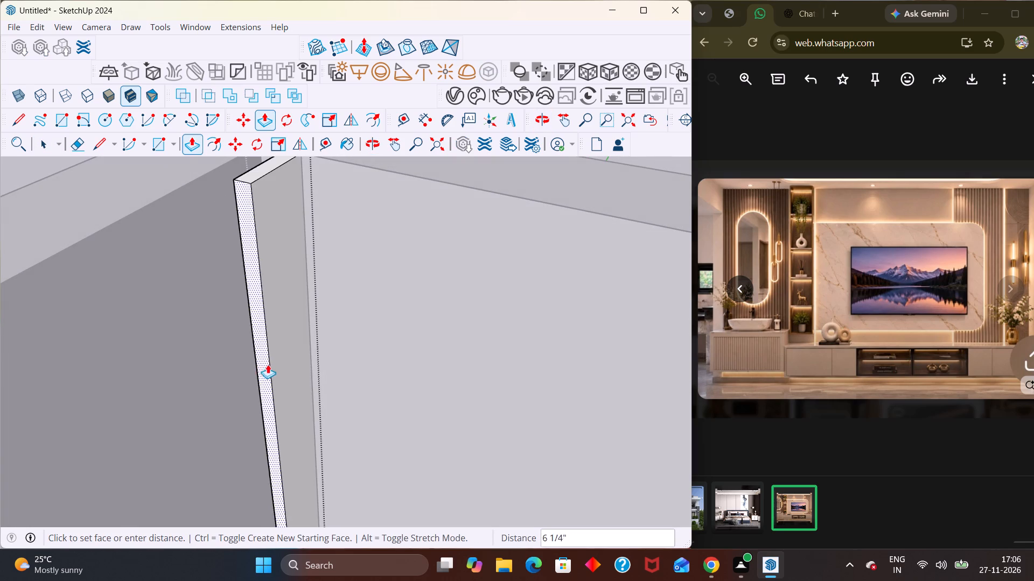
{"action": "middle_click_drag", "start_coordinate": [294, 375], "coordinate": [280, 456]}
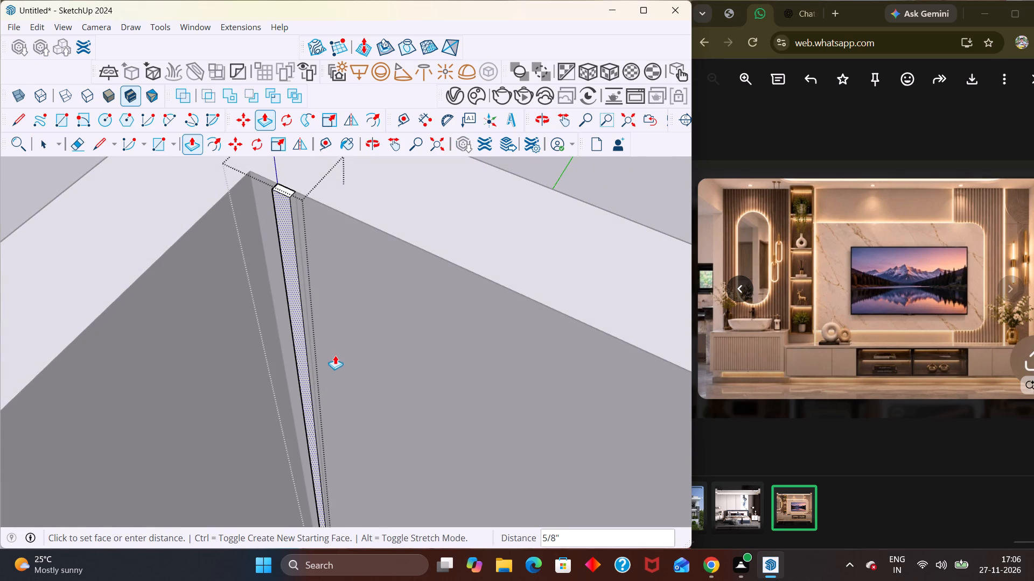
{"action": "left_click", "coordinate": [334, 357]}
{"action": "scroll", "coordinate": [283, 232], "scroll_direction": "up", "scroll_amount": 2}
{"action": "key", "text": "space"}
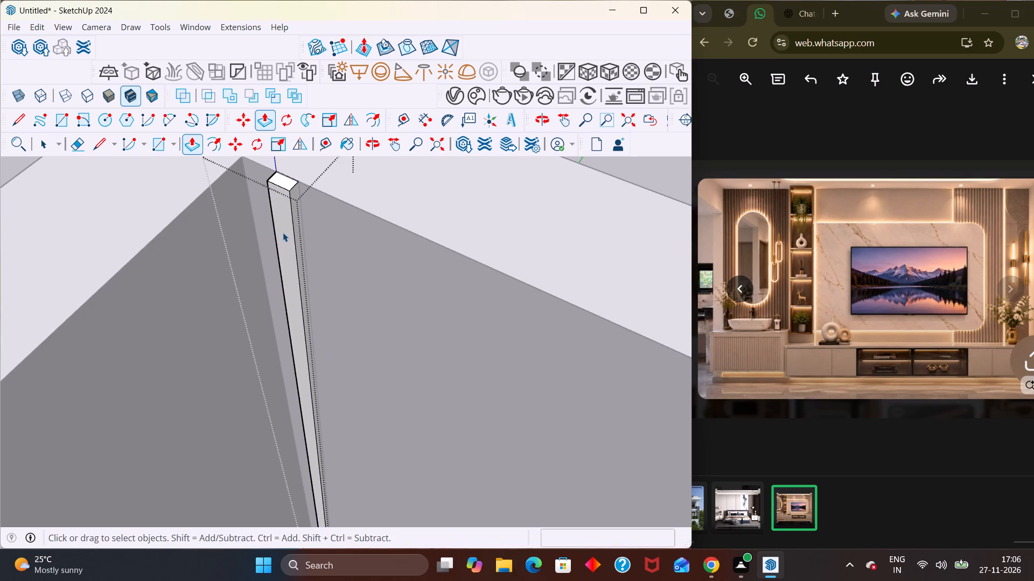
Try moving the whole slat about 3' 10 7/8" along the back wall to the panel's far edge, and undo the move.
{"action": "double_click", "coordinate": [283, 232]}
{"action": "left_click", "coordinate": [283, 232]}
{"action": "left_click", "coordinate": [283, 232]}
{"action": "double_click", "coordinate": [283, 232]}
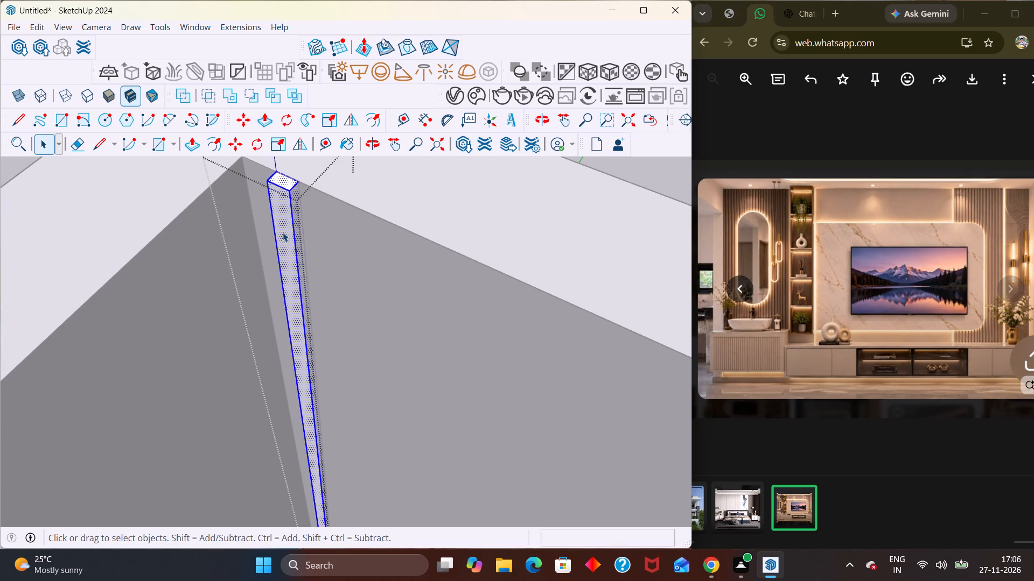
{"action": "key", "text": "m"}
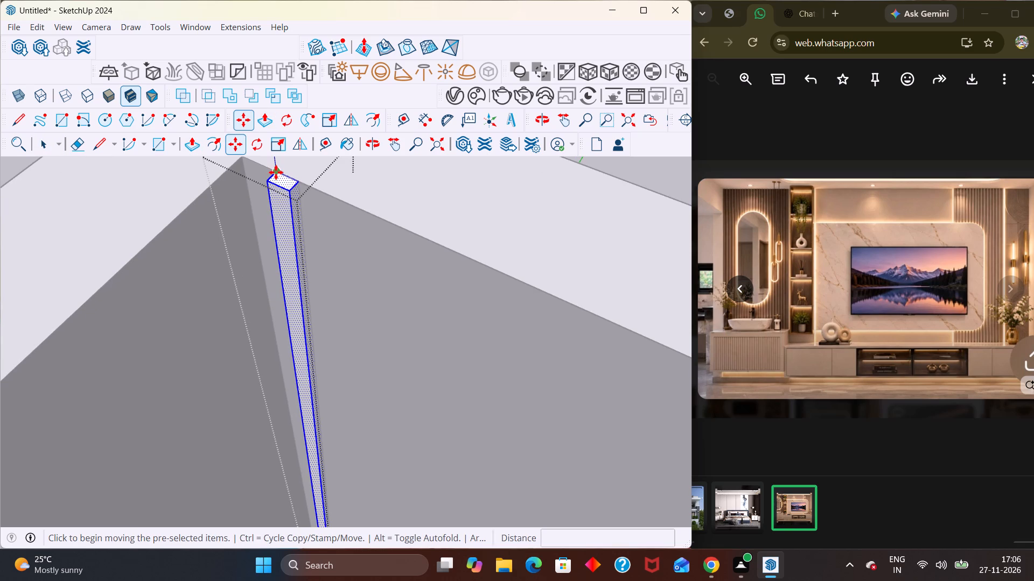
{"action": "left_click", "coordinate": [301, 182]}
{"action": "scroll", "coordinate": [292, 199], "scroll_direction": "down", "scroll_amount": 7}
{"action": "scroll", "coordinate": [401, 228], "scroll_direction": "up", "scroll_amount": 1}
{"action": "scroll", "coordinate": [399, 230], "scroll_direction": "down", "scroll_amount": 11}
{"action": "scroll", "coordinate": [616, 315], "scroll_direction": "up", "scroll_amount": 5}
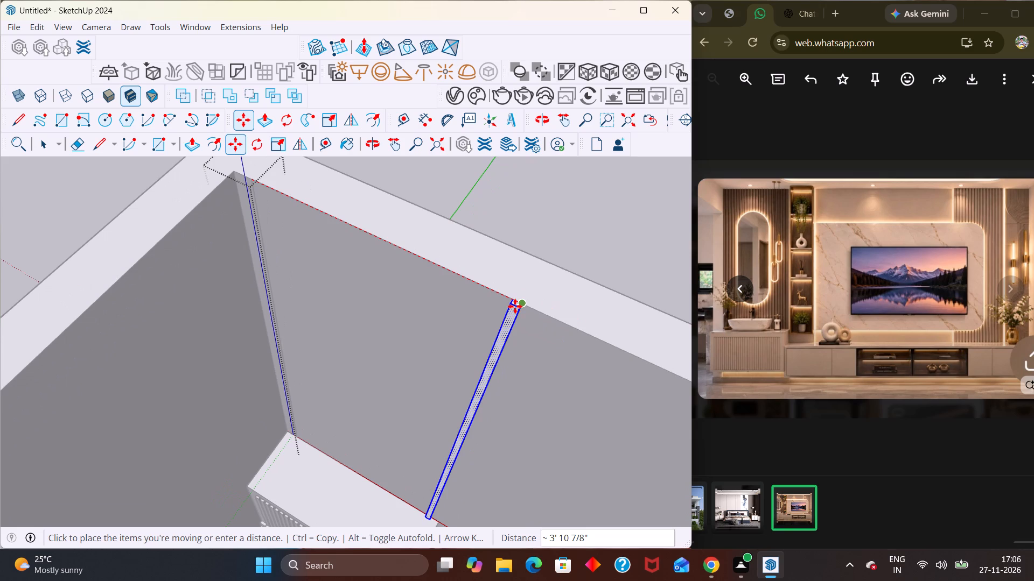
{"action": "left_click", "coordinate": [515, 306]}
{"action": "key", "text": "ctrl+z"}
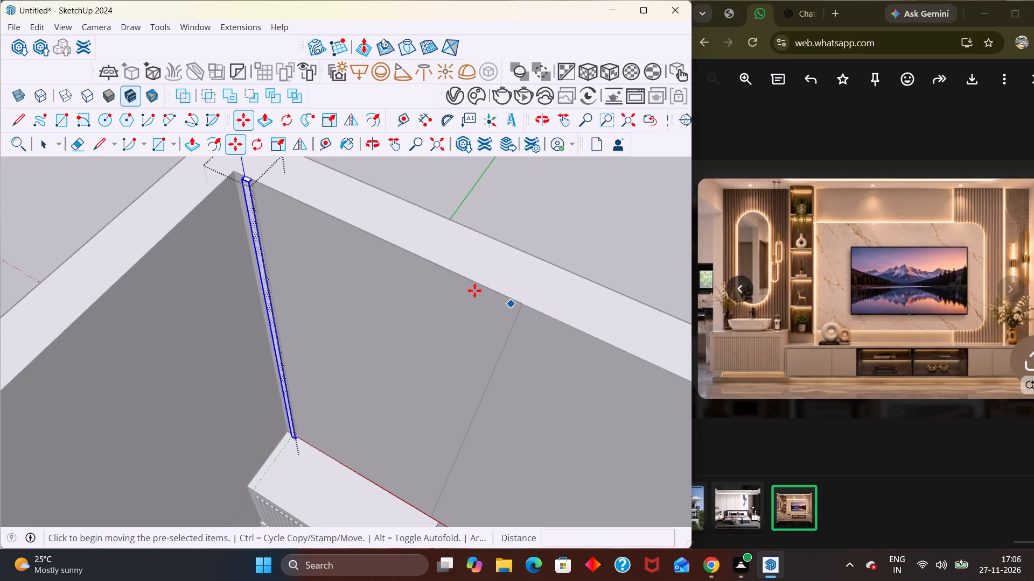
Copy the slat about 3' 10 7/8" to the panel's far edge, divide the array by 20 then by 25, and close the group.
{"action": "left_click", "coordinate": [252, 177]}
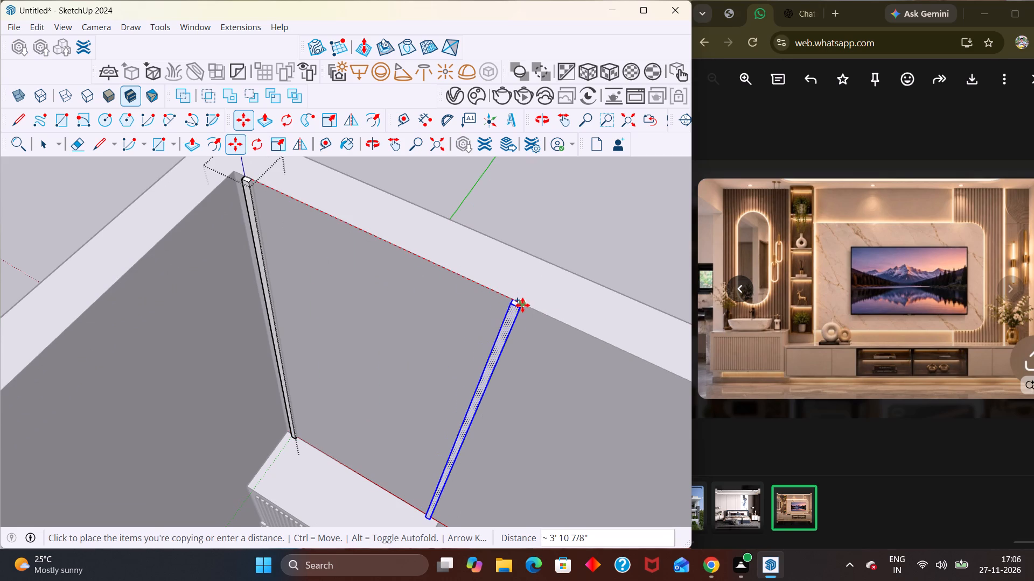
{"action": "left_click", "coordinate": [522, 305]}
{"action": "type", "text": "/20"}
{"action": "key", "text": "Return"}
{"action": "scroll", "coordinate": [530, 306], "scroll_direction": "down", "scroll_amount": 1}
{"action": "middle_click_drag", "start_coordinate": [530, 306], "coordinate": [547, 297]}
{"action": "type", "text": "/2"}
{"action": "key", "text": "5"}
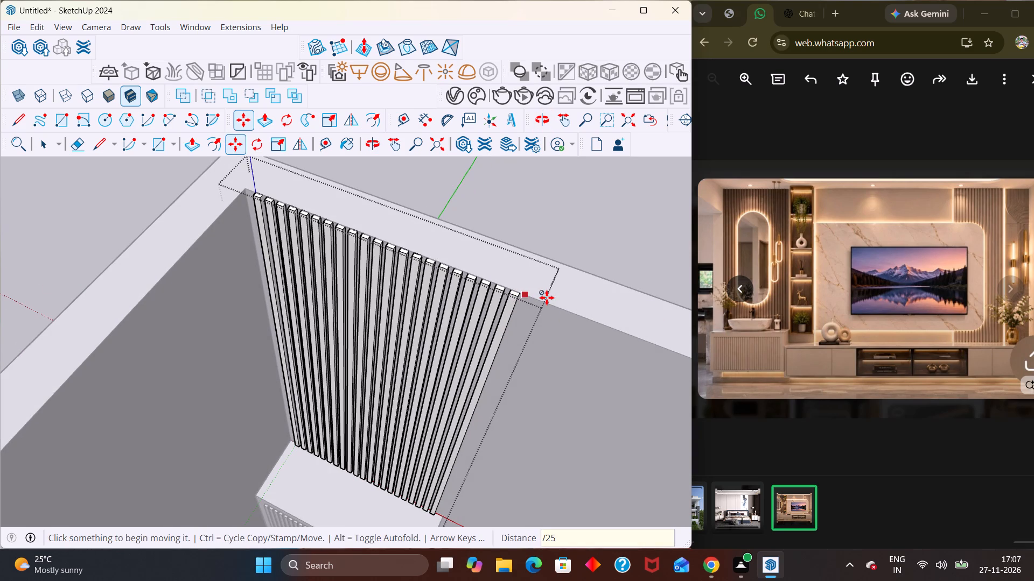
{"action": "key", "text": "Return"}
{"action": "key", "text": "space"}
{"action": "left_click", "coordinate": [547, 249]}
Examine the slatted wall panel and the fluted cabinet below it from several angles.
{"action": "middle_click_drag", "start_coordinate": [464, 322], "coordinate": [505, 302]}
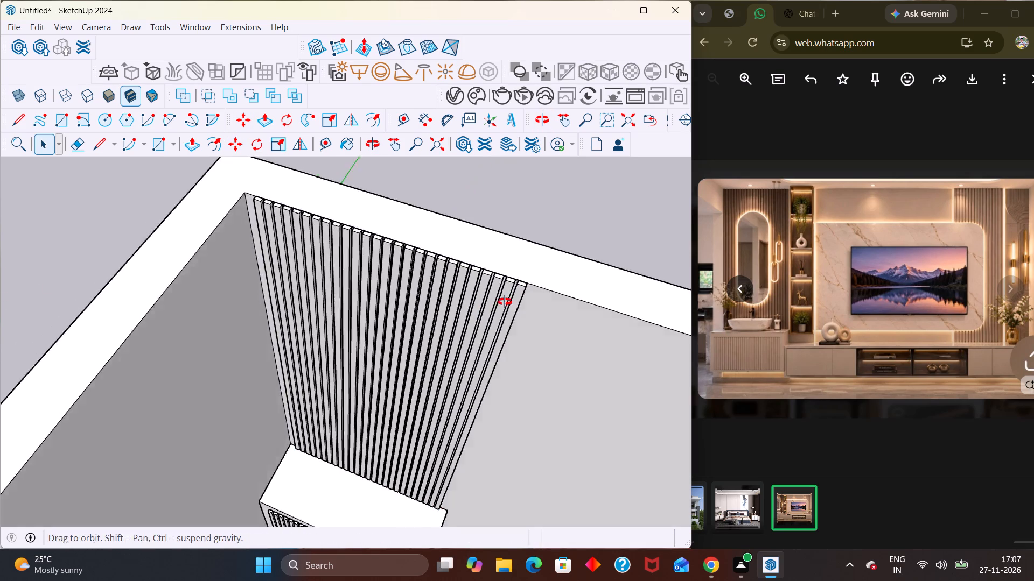
{"action": "middle_click_drag", "start_coordinate": [505, 302], "coordinate": [525, 244]}
{"action": "scroll", "coordinate": [518, 244], "scroll_direction": "down", "scroll_amount": 5}
{"action": "middle_click_drag", "start_coordinate": [467, 334], "coordinate": [460, 246]}
{"action": "scroll", "coordinate": [460, 246], "scroll_direction": "up", "scroll_amount": 1}
{"action": "scroll", "coordinate": [460, 246], "scroll_direction": "down", "scroll_amount": 7}
{"action": "middle_click_drag", "start_coordinate": [476, 376], "coordinate": [481, 342]}
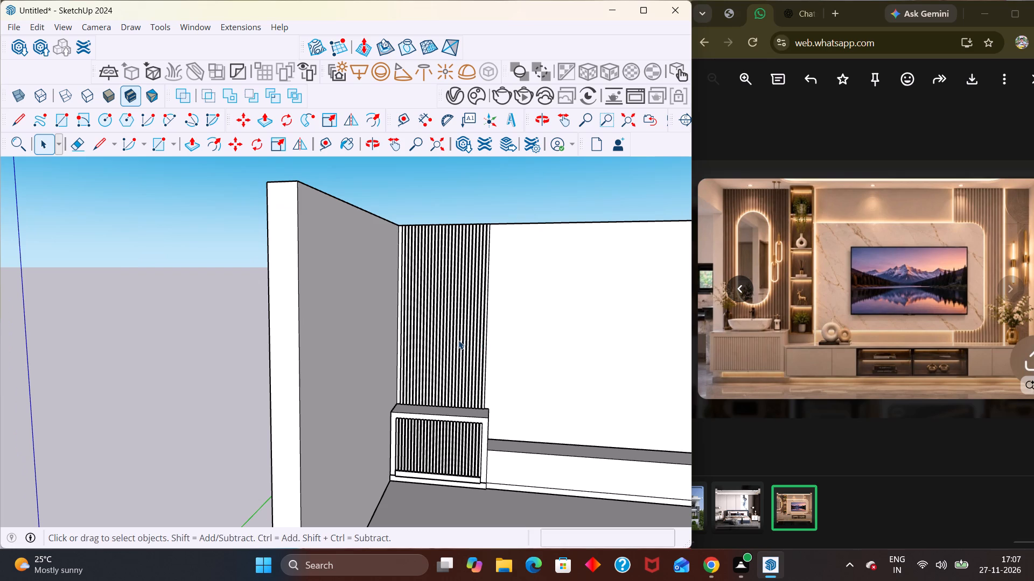
{"action": "scroll", "coordinate": [461, 345], "scroll_direction": "down", "scroll_amount": 2}
{"action": "middle_click_drag", "start_coordinate": [466, 377], "coordinate": [464, 372]}
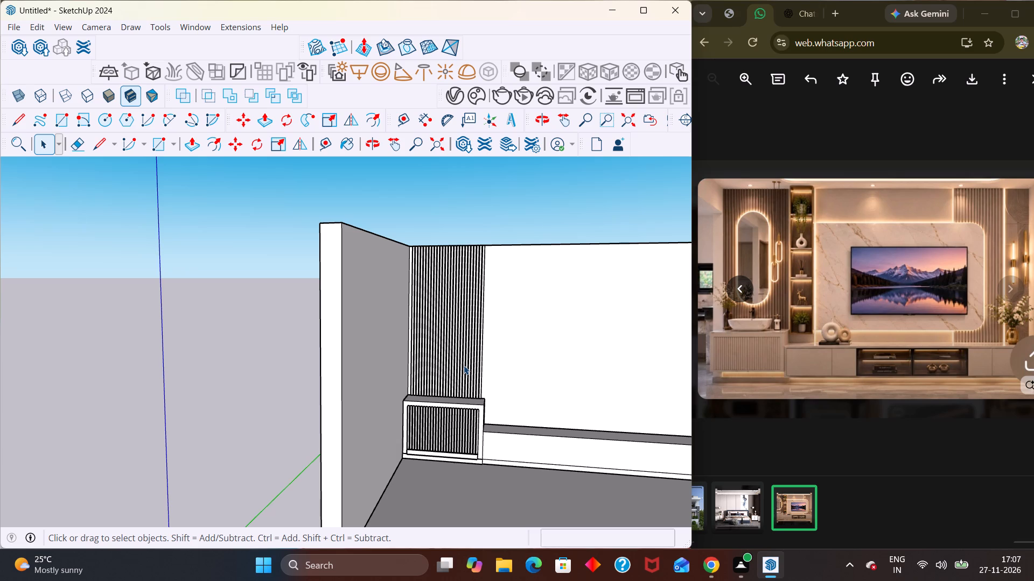
{"action": "scroll", "coordinate": [520, 360], "scroll_direction": "down", "scroll_amount": 2}
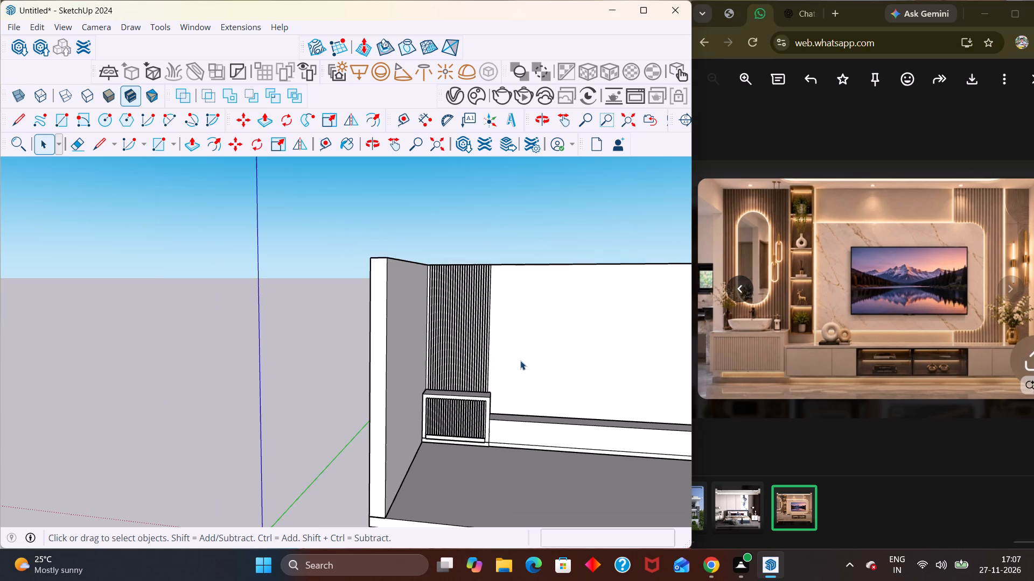
{"action": "scroll", "coordinate": [480, 403], "scroll_direction": "up", "scroll_amount": 2}
{"action": "middle_click_drag", "start_coordinate": [478, 404], "coordinate": [470, 380]}
{"action": "scroll", "coordinate": [428, 338], "scroll_direction": "up", "scroll_amount": 3}
{"action": "middle_click_drag", "start_coordinate": [427, 359], "coordinate": [486, 407]}
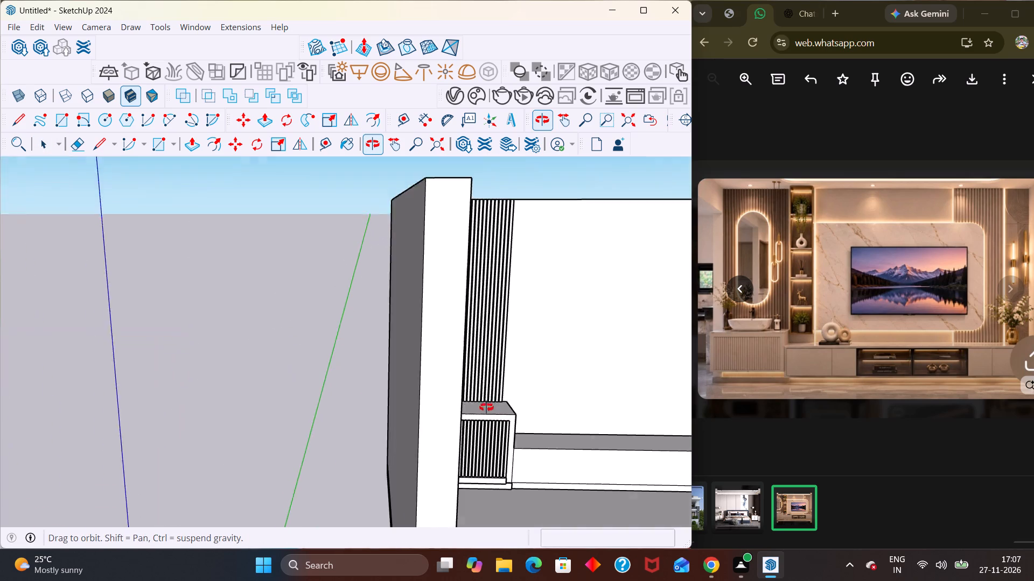
{"action": "middle_click_drag", "start_coordinate": [486, 407], "coordinate": [471, 392]}
{"action": "scroll", "coordinate": [453, 390], "scroll_direction": "down", "scroll_amount": 7}
{"action": "middle_click_drag", "start_coordinate": [501, 380], "coordinate": [502, 327]}
{"action": "scroll", "coordinate": [502, 327], "scroll_direction": "up", "scroll_amount": 4}
{"action": "middle_click_drag", "start_coordinate": [499, 329], "coordinate": [479, 363]}
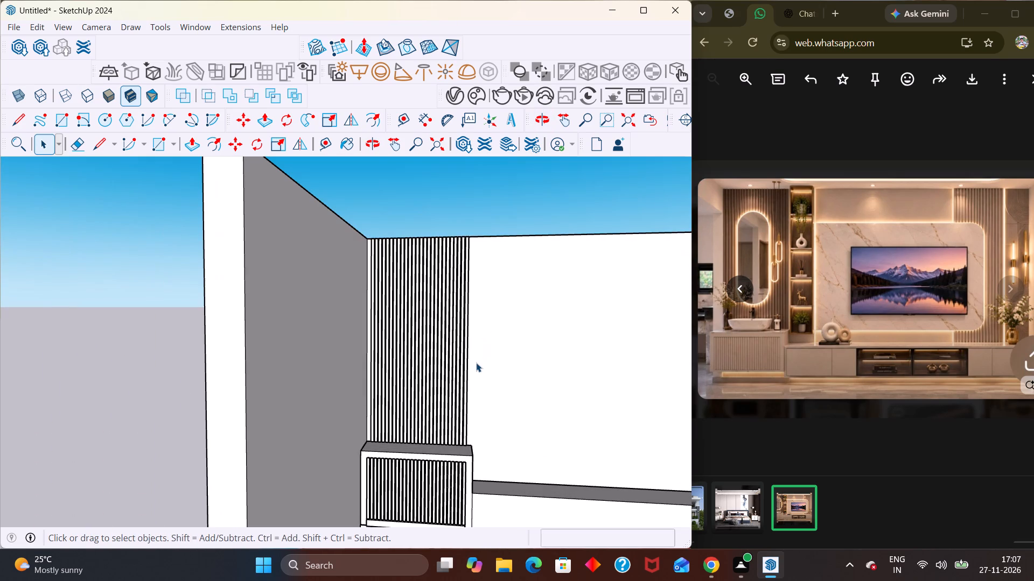
{"action": "scroll", "coordinate": [375, 333], "scroll_direction": "up", "scroll_amount": 3}
{"action": "middle_click_drag", "start_coordinate": [427, 308], "coordinate": [425, 400]}
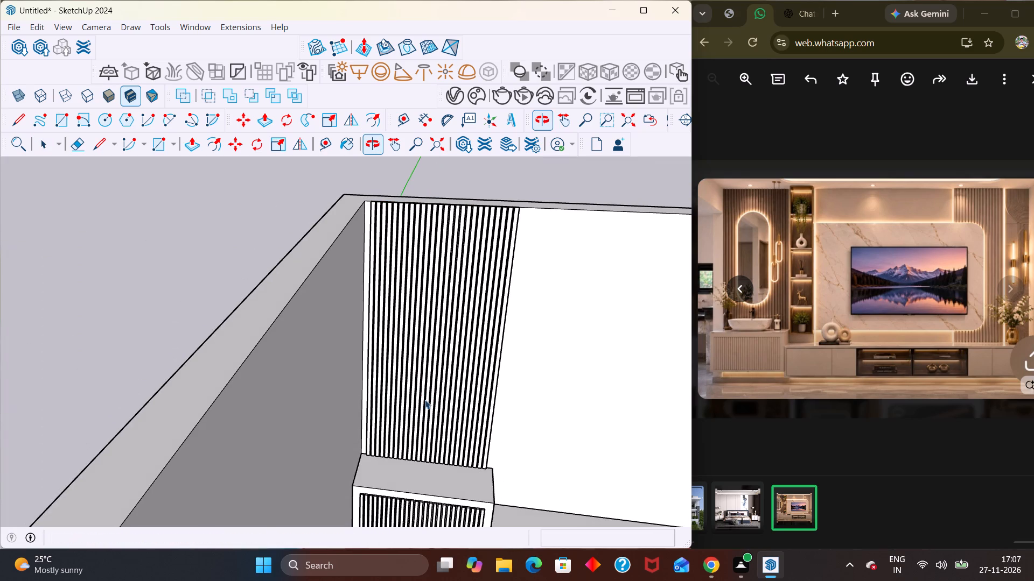
{"action": "middle_click_drag", "start_coordinate": [469, 387], "coordinate": [450, 389]}
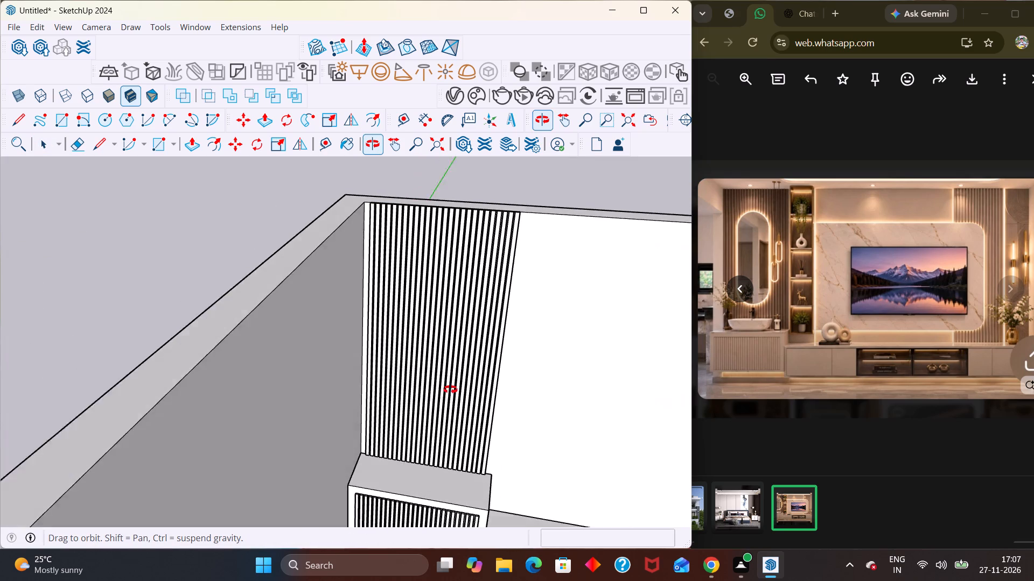
{"action": "middle_click_drag", "start_coordinate": [450, 389], "coordinate": [410, 401]}
{"action": "middle_click_drag", "start_coordinate": [432, 450], "coordinate": [326, 449]}
Draw an upright rectangle about 4' 4 3/16" by 1' 9 3/4" on the back wall beside the slatted panel.
{"action": "key", "text": "r"}
{"action": "middle_click_drag", "start_coordinate": [399, 444], "coordinate": [432, 357]}
{"action": "scroll", "coordinate": [409, 421], "scroll_direction": "down", "scroll_amount": 6}
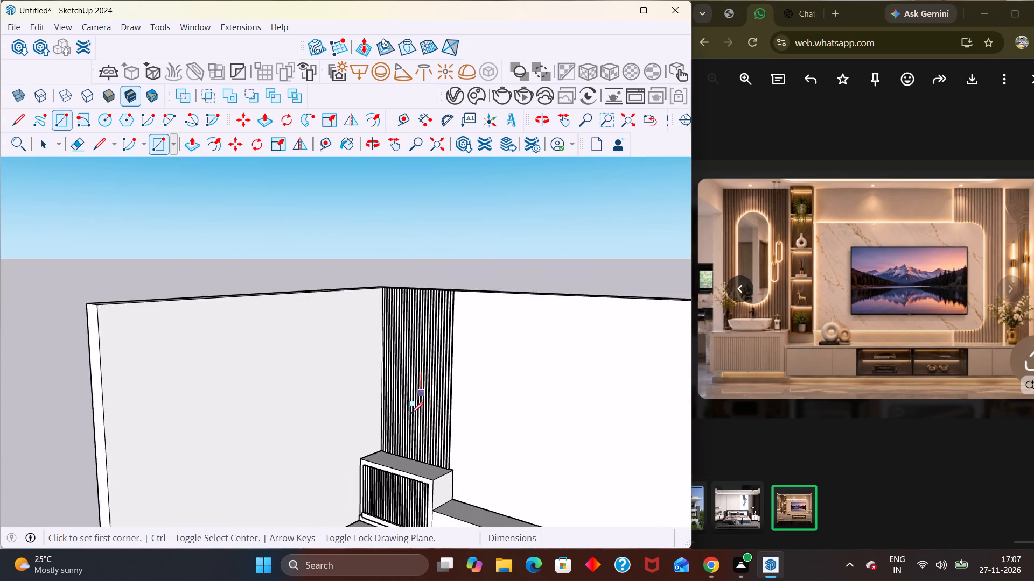
{"action": "scroll", "coordinate": [411, 414], "scroll_direction": "down", "scroll_amount": 1}
{"action": "middle_click_drag", "start_coordinate": [397, 431], "coordinate": [393, 489]}
{"action": "scroll", "coordinate": [393, 503], "scroll_direction": "up", "scroll_amount": 6}
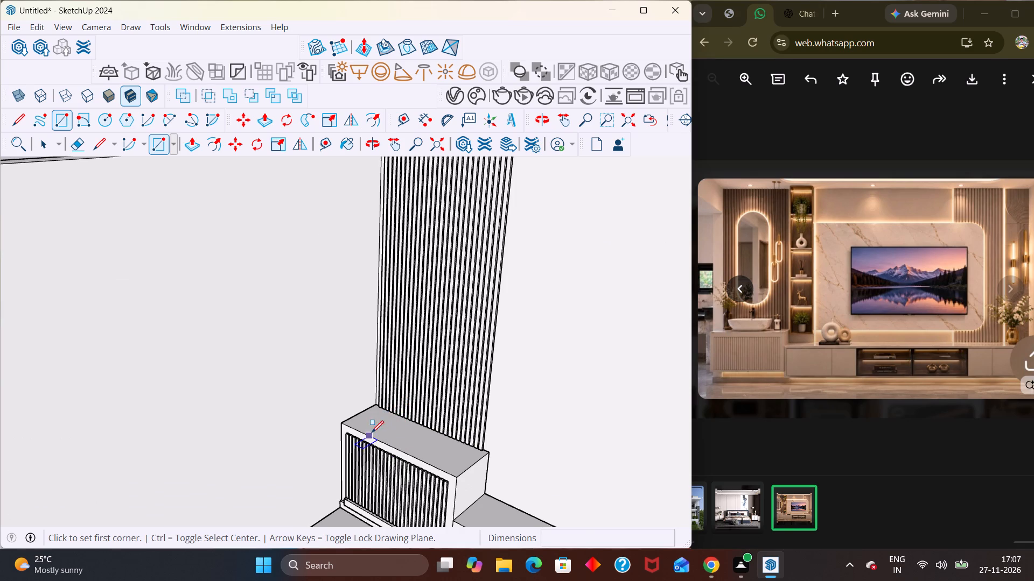
{"action": "scroll", "coordinate": [406, 419], "scroll_direction": "down", "scroll_amount": 4}
{"action": "middle_click_drag", "start_coordinate": [478, 422], "coordinate": [537, 402]}
{"action": "left_click", "coordinate": [526, 302]}
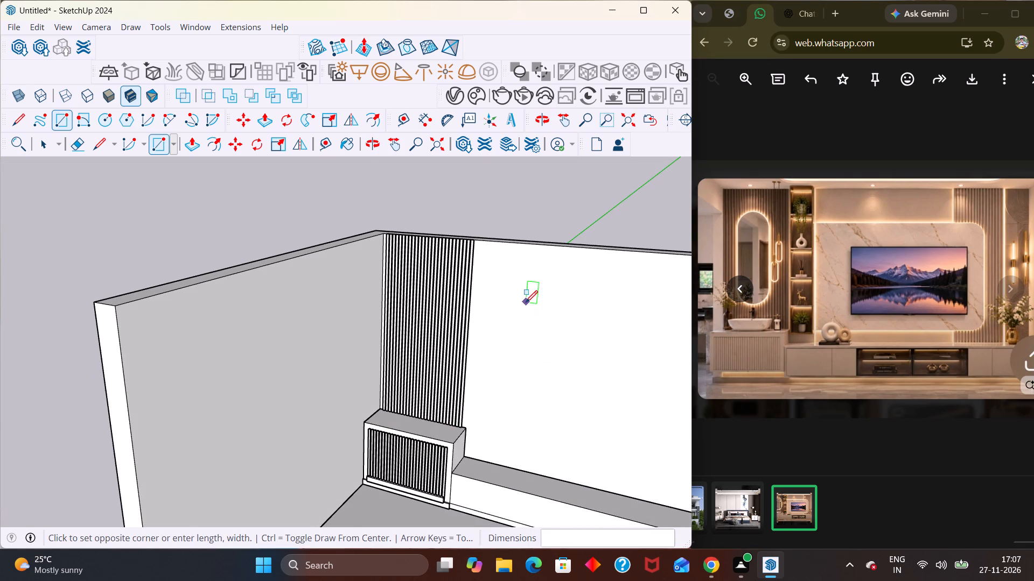
{"action": "left_click", "coordinate": [560, 407]}
{"action": "key", "text": "space"}
Make the upright rectangle's face and edges a group and open that group for editing.
{"action": "double_click", "coordinate": [546, 381]}
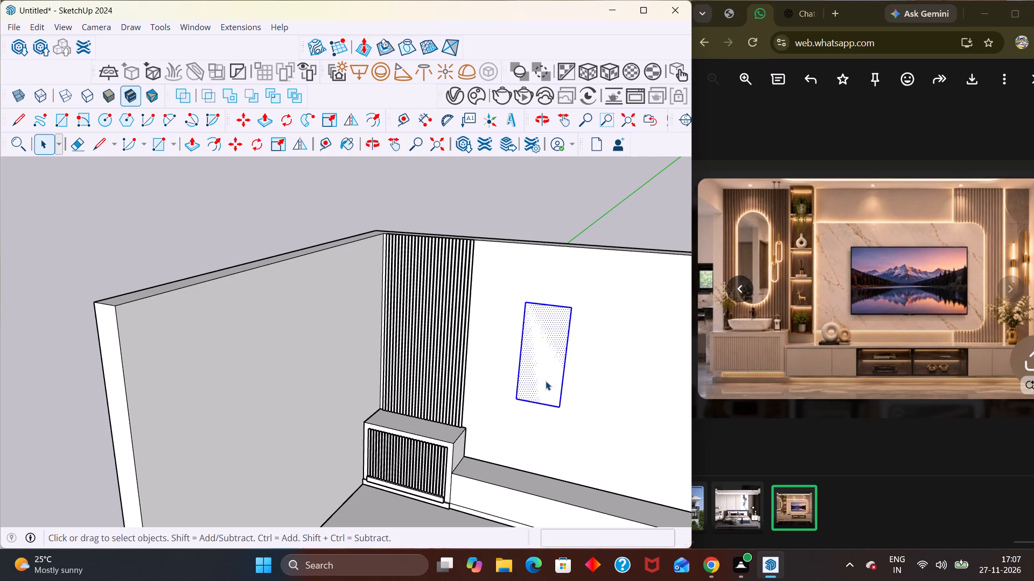
{"action": "right_click", "coordinate": [546, 381]}
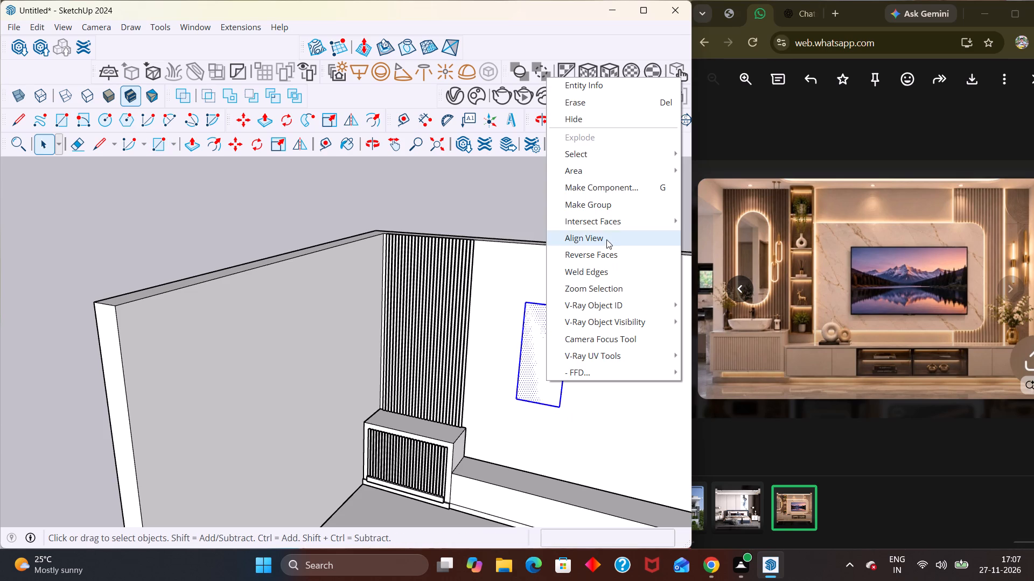
{"action": "left_click", "coordinate": [606, 203]}
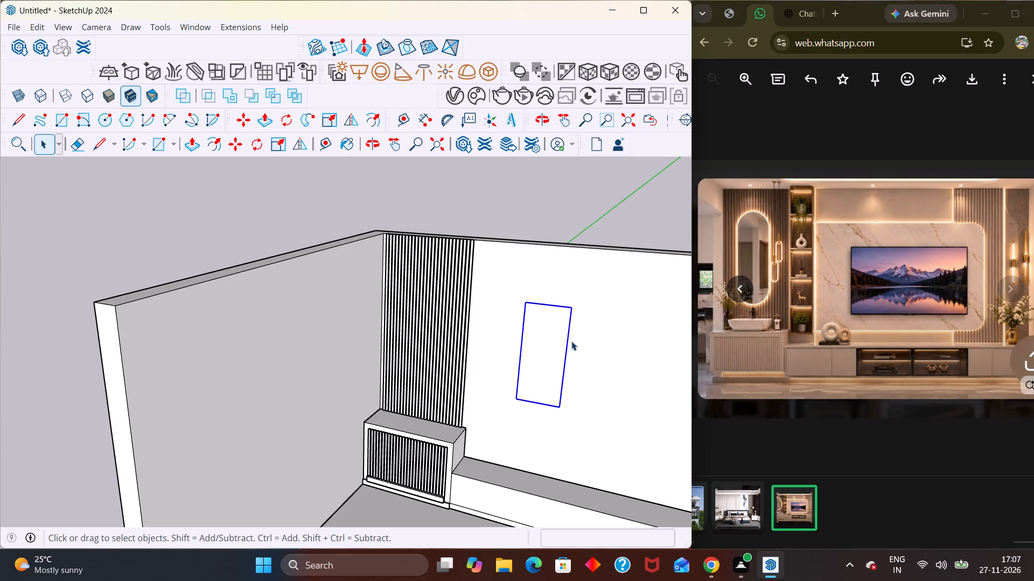
{"action": "double_click", "coordinate": [550, 342]}
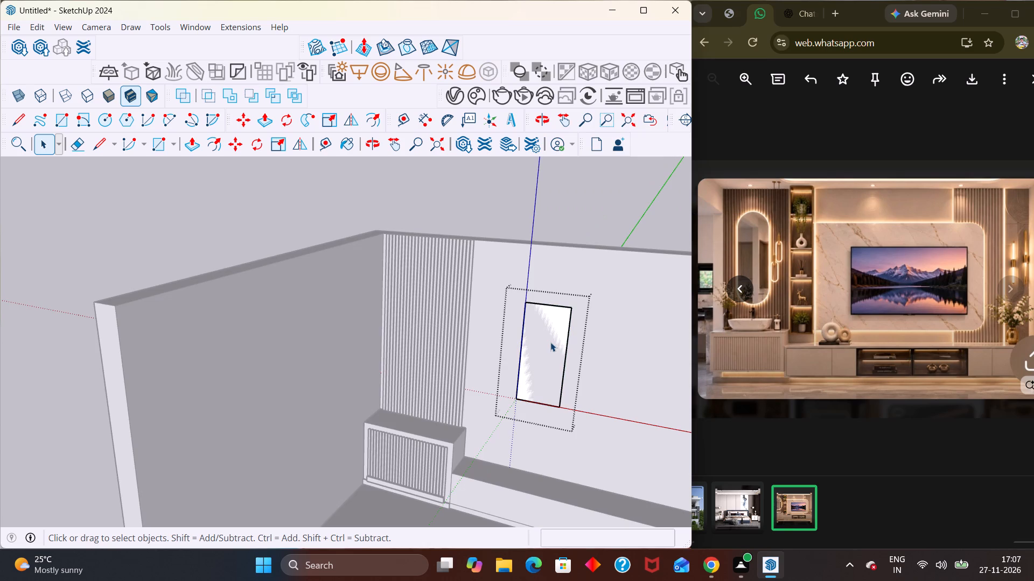
Draw a half-circle arc bulging 10 7/8" downward from the rectangle's bottom edge, between its two lower corners.
{"action": "key", "text": "a"}
{"action": "left_click", "coordinate": [520, 405]}
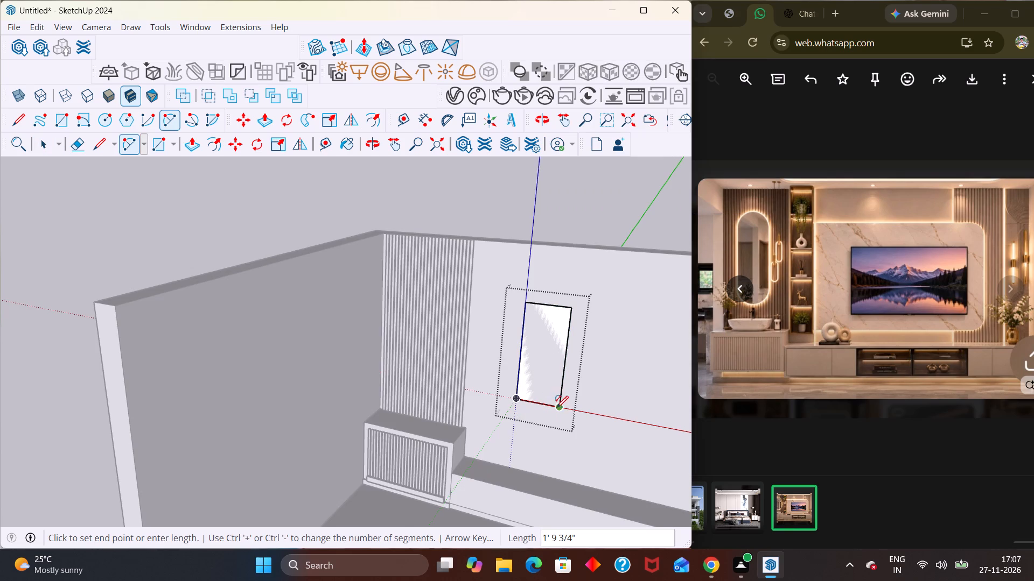
{"action": "left_click", "coordinate": [561, 409]}
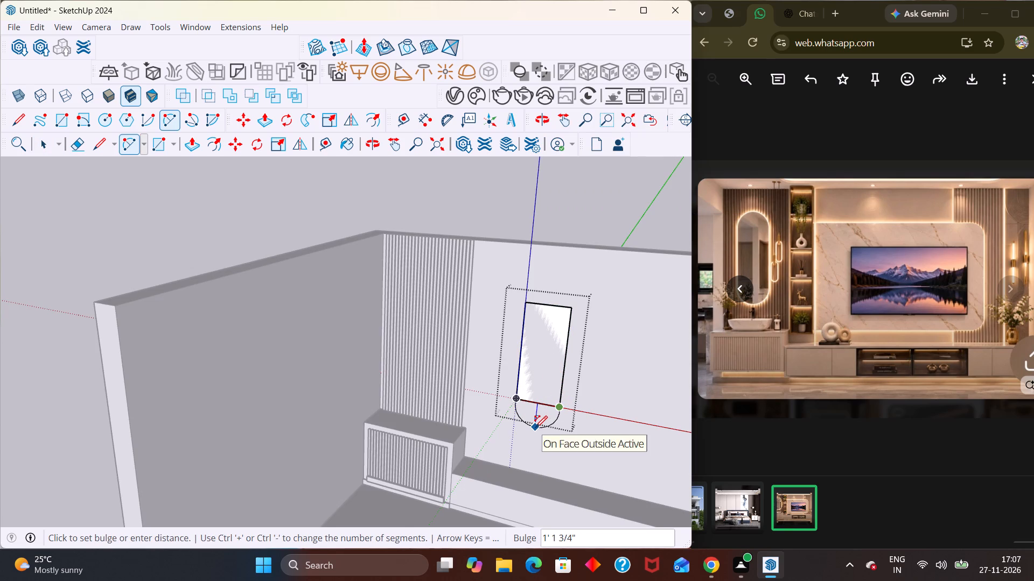
{"action": "scroll", "coordinate": [538, 424], "scroll_direction": "up", "scroll_amount": 4}
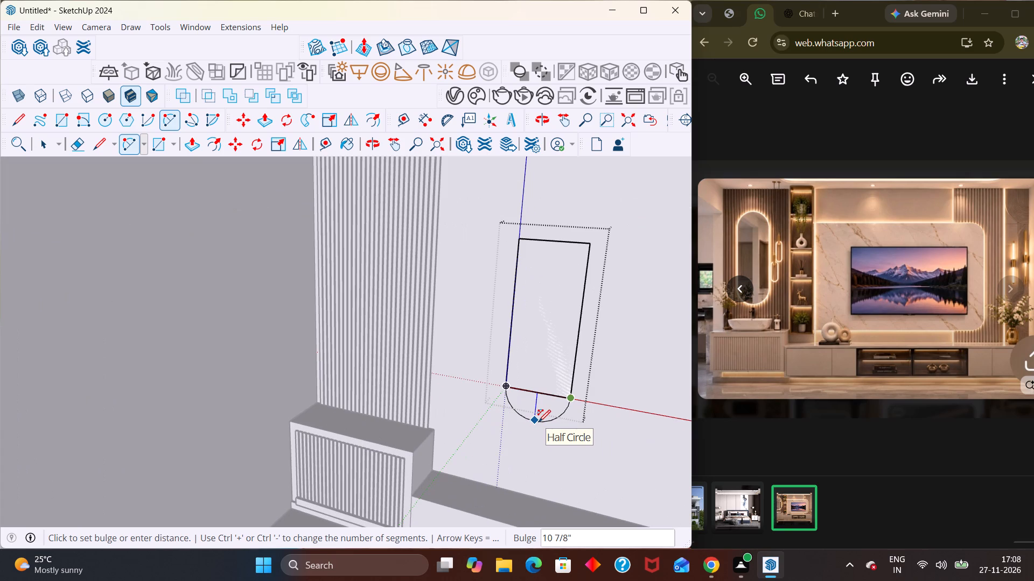
{"action": "left_click", "coordinate": [539, 422]}
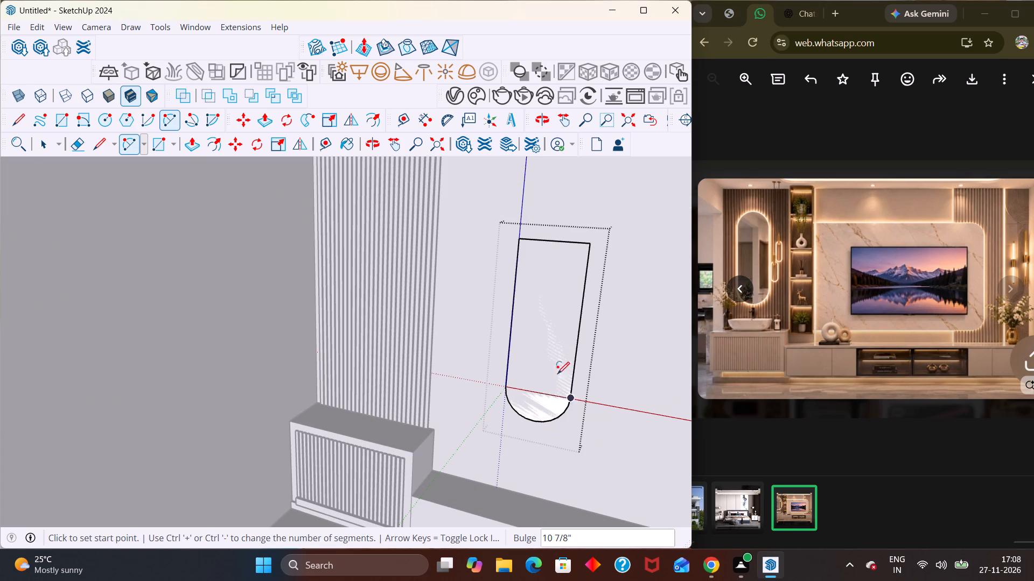
{"action": "key", "text": "space"}
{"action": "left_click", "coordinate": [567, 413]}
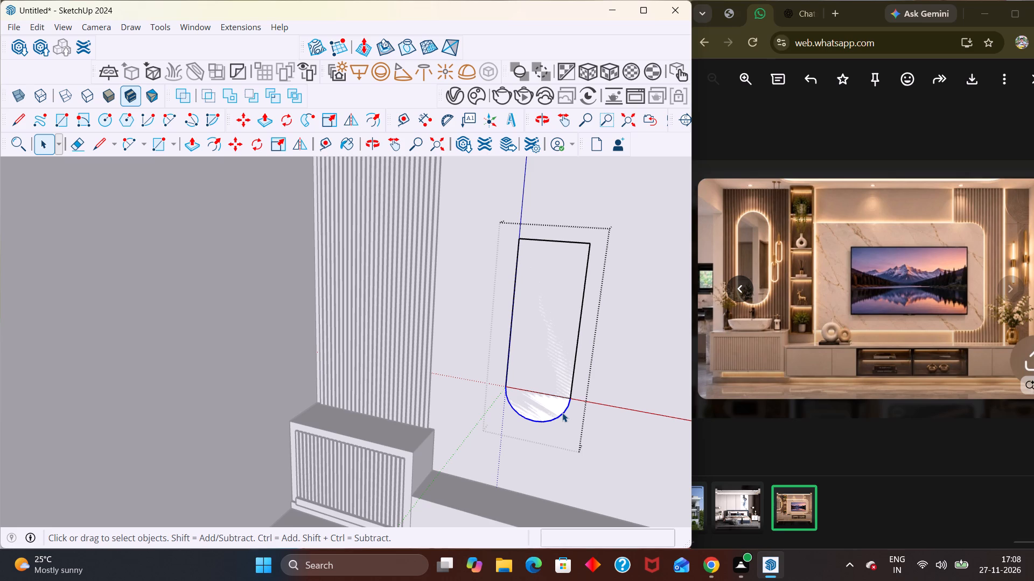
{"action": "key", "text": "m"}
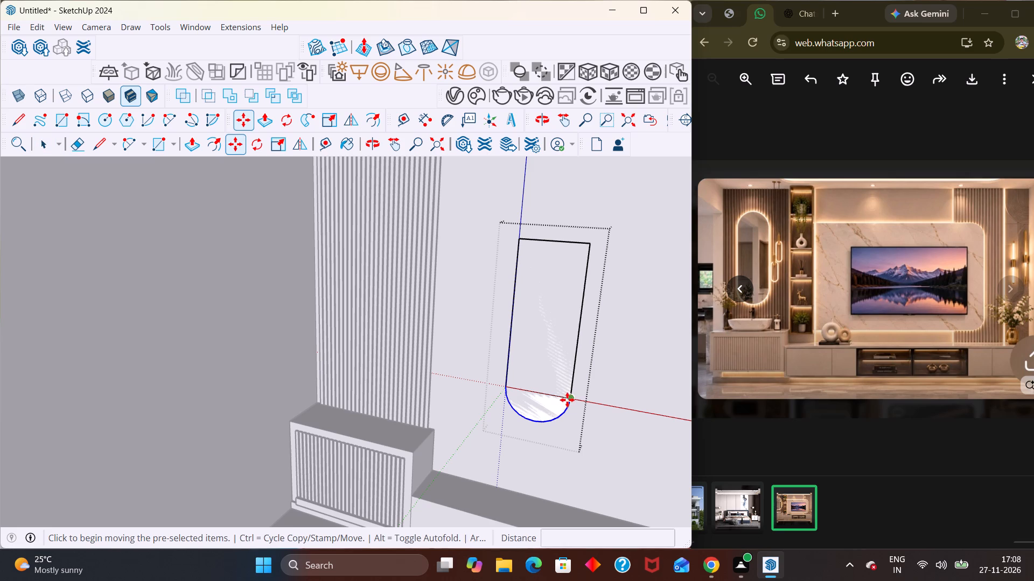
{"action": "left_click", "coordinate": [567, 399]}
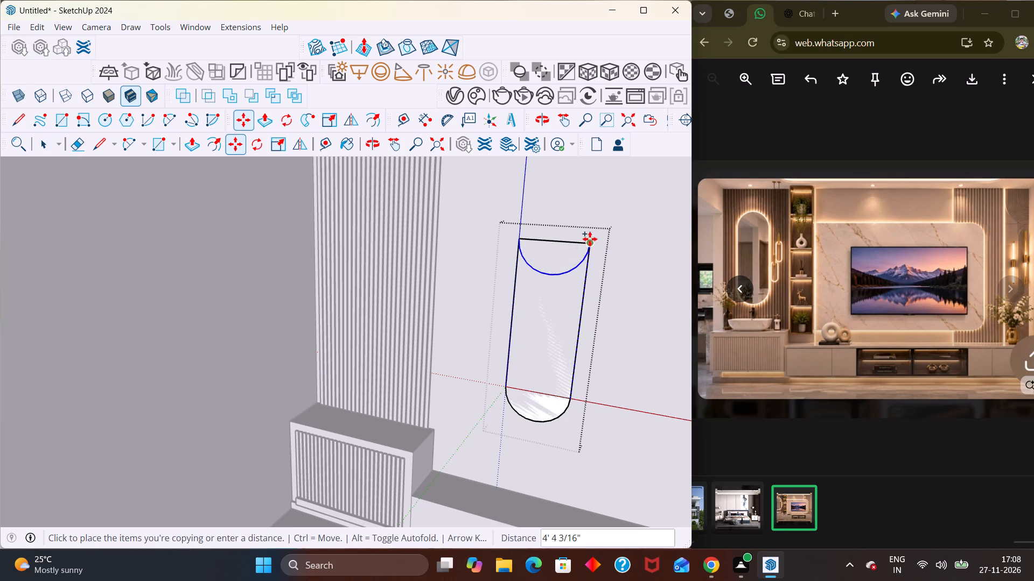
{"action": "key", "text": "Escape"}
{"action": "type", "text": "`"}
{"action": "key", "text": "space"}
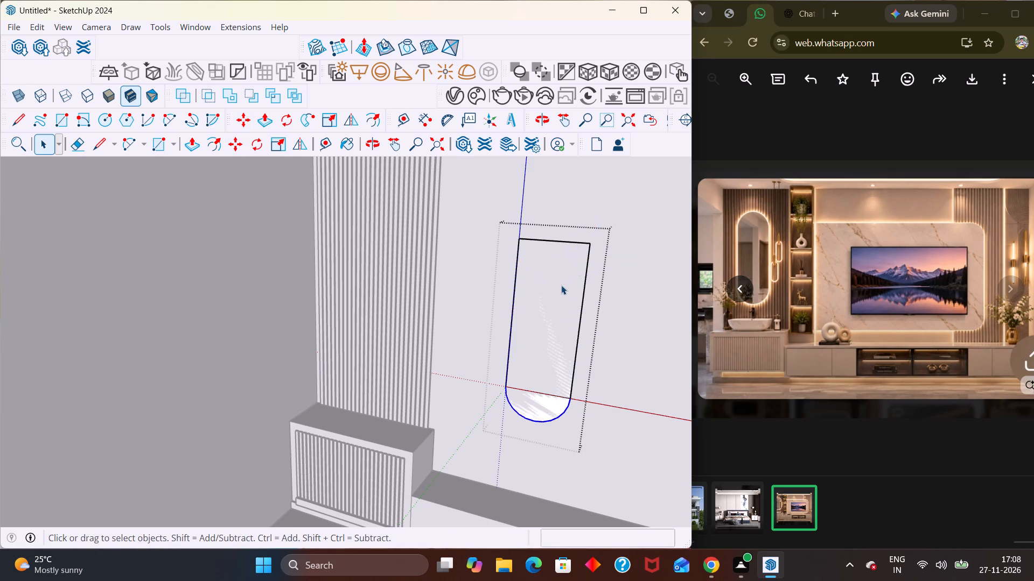
Draw a half-circle arc bulging upward from the rectangle's top edge, between its two upper corners.
{"action": "key", "text": "a"}
{"action": "left_click", "coordinate": [522, 242]}
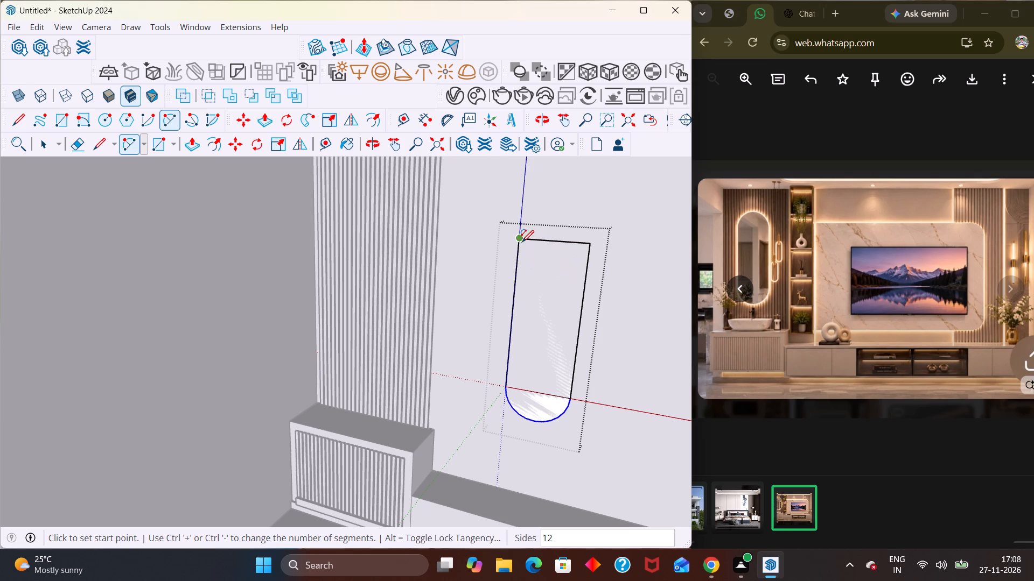
{"action": "left_click", "coordinate": [587, 247]}
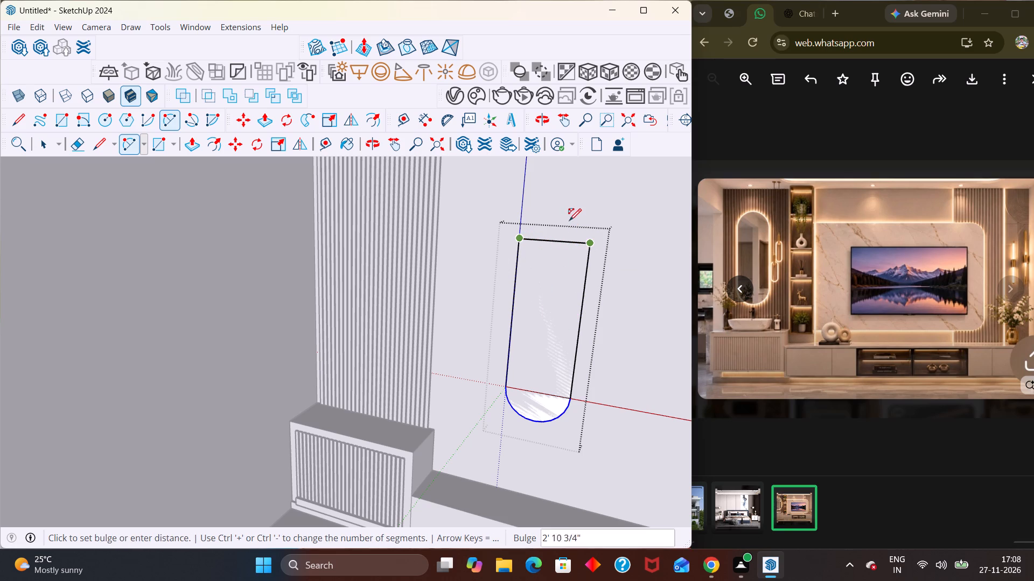
{"action": "left_click", "coordinate": [564, 204]}
{"action": "scroll", "coordinate": [551, 333], "scroll_direction": "down", "scroll_amount": 3}
{"action": "key", "text": "space"}
Erase the two straight lines between the rectangle and its end arcs, leaving one pill-shaped face.
{"action": "scroll", "coordinate": [555, 272], "scroll_direction": "up", "scroll_amount": 3}
{"action": "key", "text": "e"}
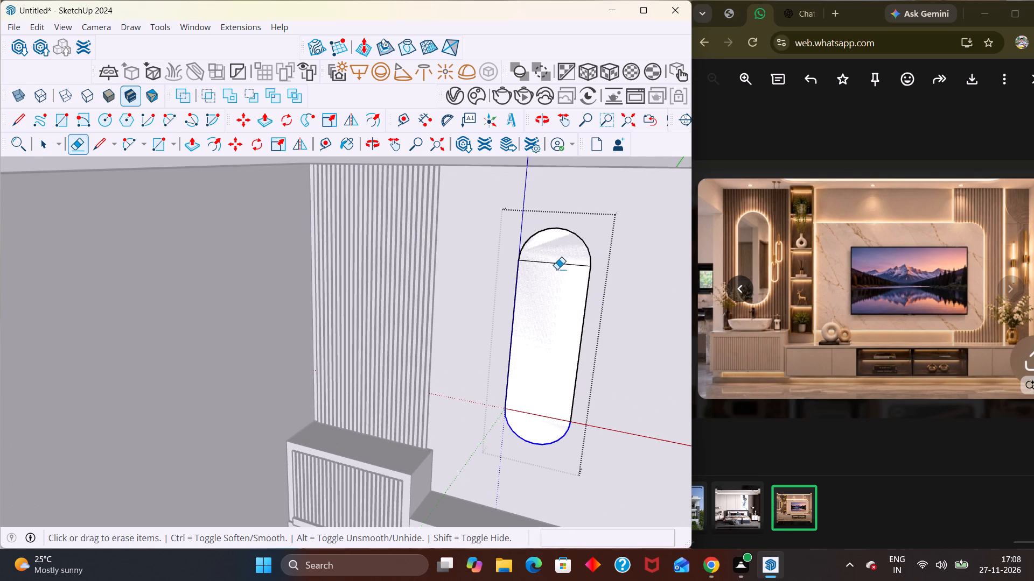
{"action": "left_click_drag", "start_coordinate": [555, 256], "coordinate": [531, 421]}
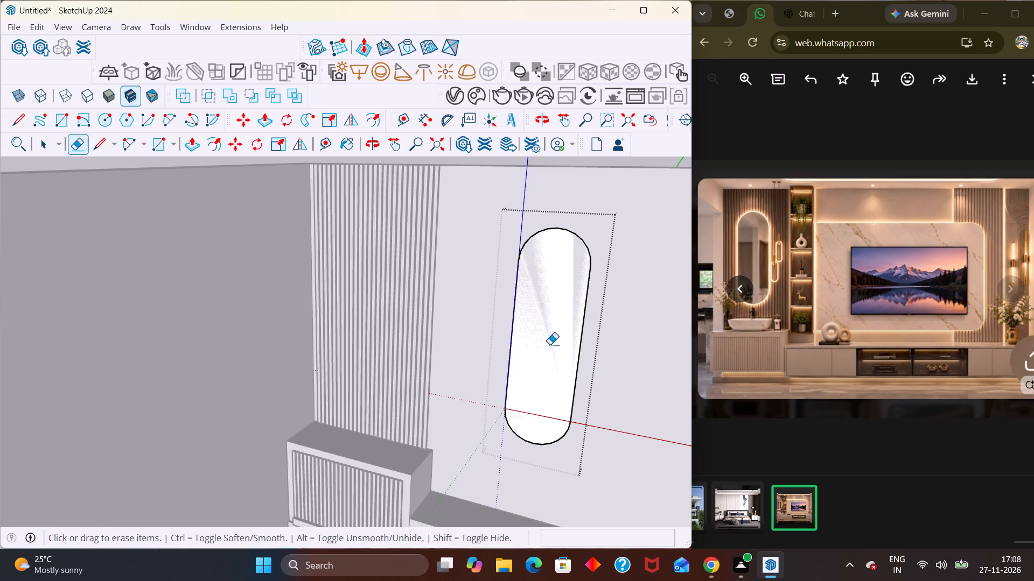
{"action": "key", "text": "space"}
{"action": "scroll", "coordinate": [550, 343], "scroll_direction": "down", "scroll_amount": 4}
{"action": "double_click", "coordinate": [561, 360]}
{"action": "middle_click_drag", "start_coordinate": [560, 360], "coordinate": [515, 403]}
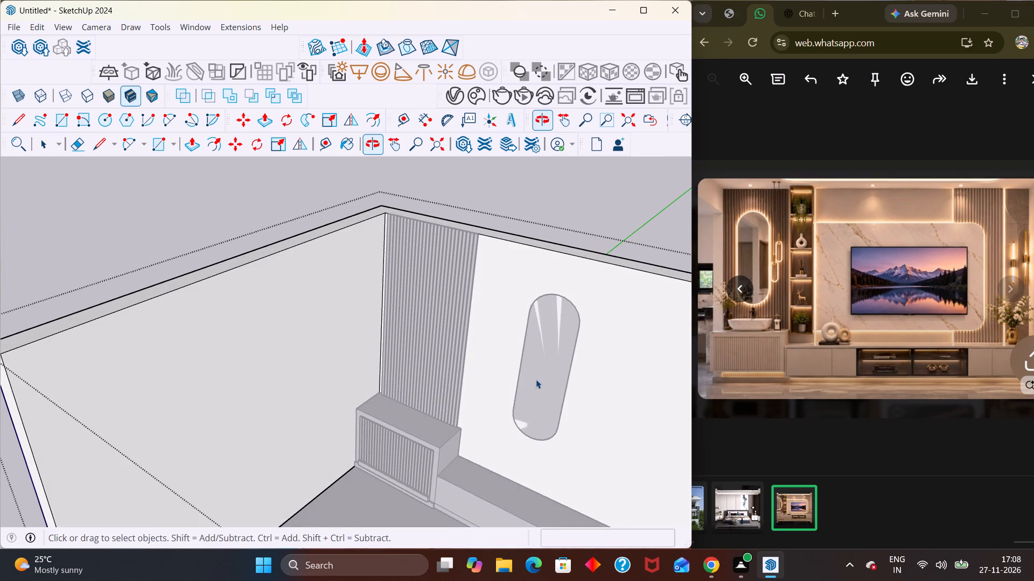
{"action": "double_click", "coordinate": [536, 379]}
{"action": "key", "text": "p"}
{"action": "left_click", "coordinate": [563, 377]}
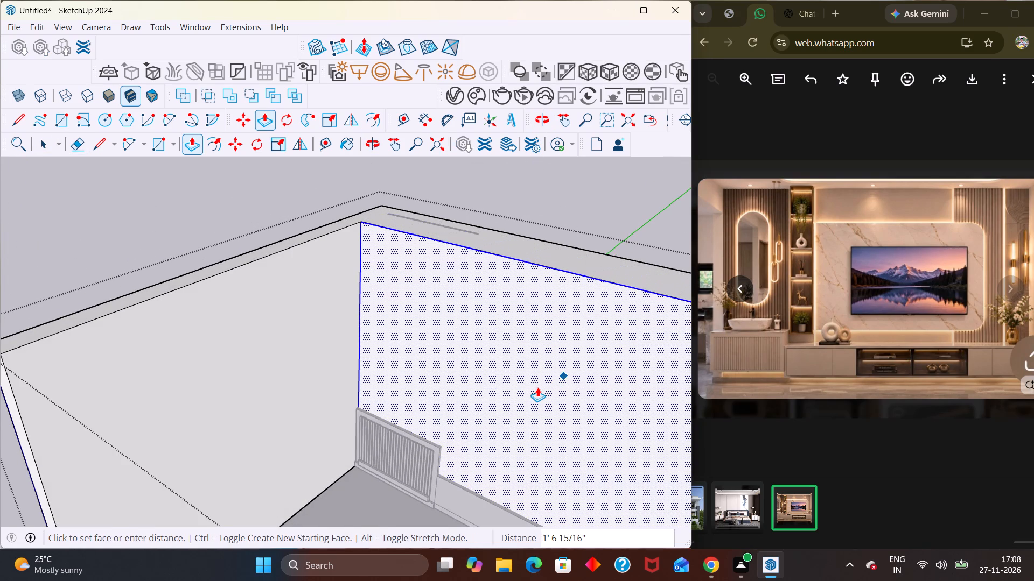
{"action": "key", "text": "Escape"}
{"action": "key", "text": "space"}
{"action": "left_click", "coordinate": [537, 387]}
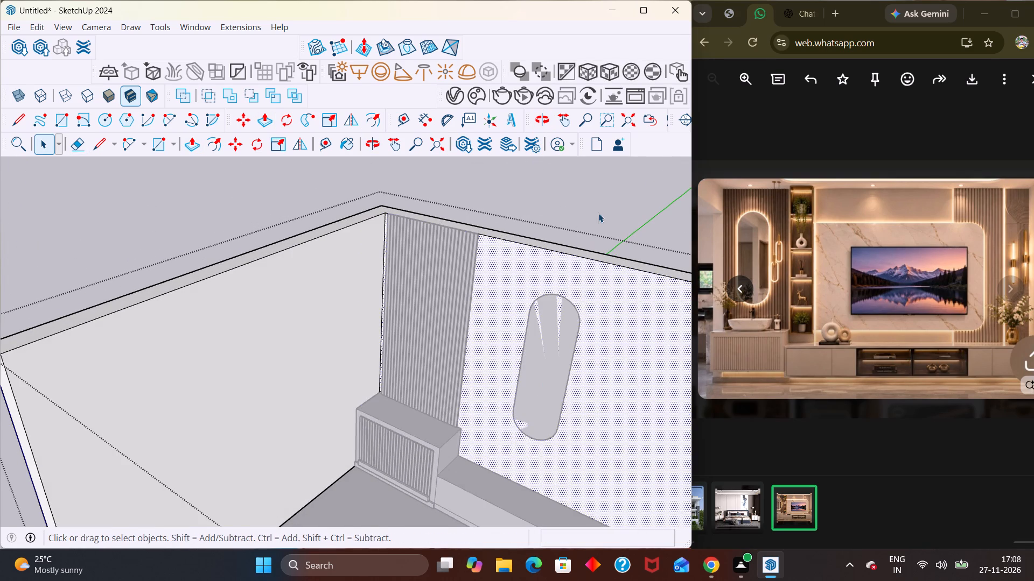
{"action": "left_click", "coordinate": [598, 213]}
Extrude the pill-shaped mirror face outward from the wall by about 1 13/16" inside its group, and close the group.
{"action": "double_click", "coordinate": [558, 334]}
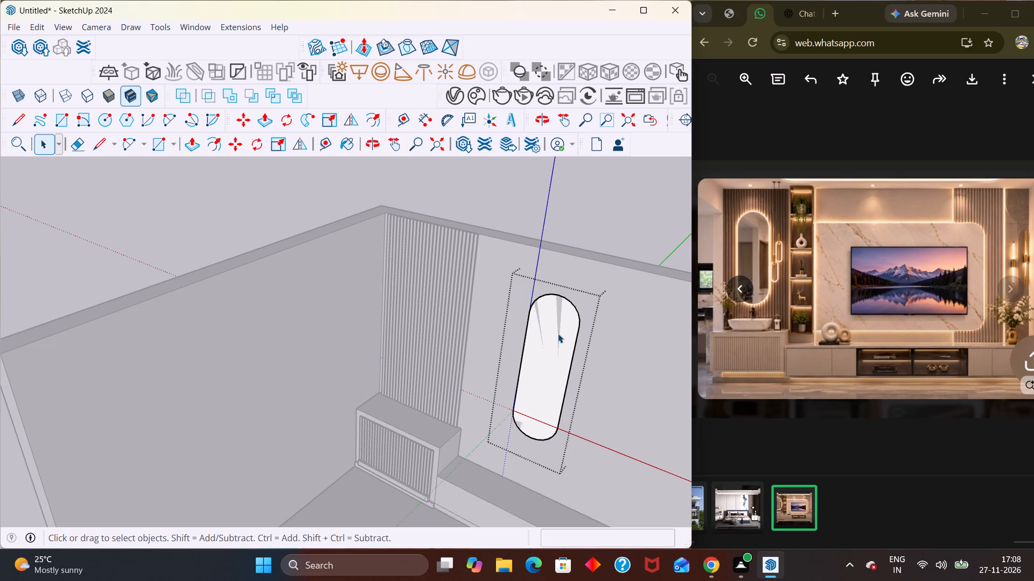
{"action": "key", "text": "p"}
{"action": "left_click", "coordinate": [558, 334]}
{"action": "middle_click_drag", "start_coordinate": [557, 337], "coordinate": [476, 399]}
{"action": "scroll", "coordinate": [476, 399], "scroll_direction": "up", "scroll_amount": 1}
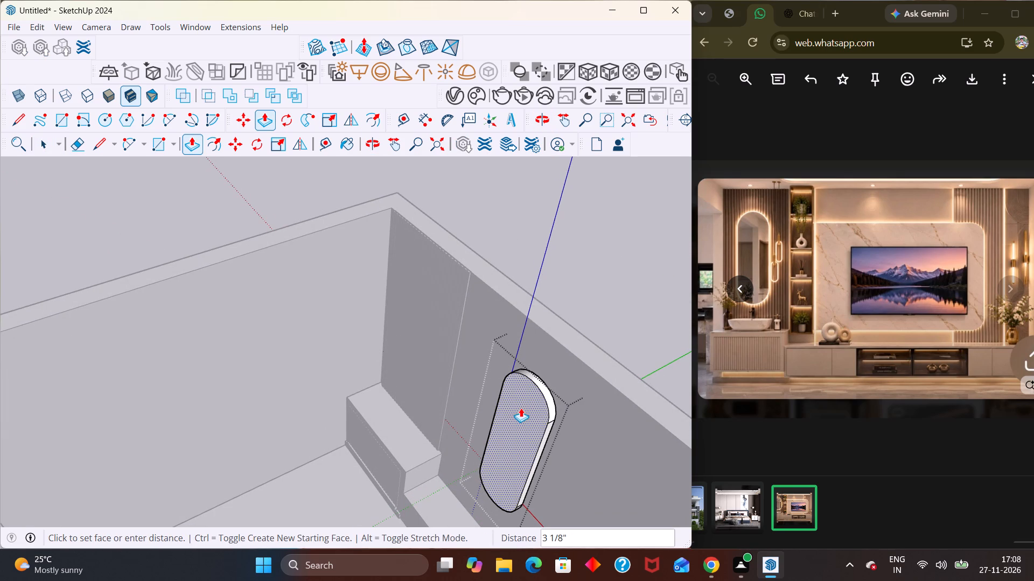
{"action": "left_click", "coordinate": [523, 405]}
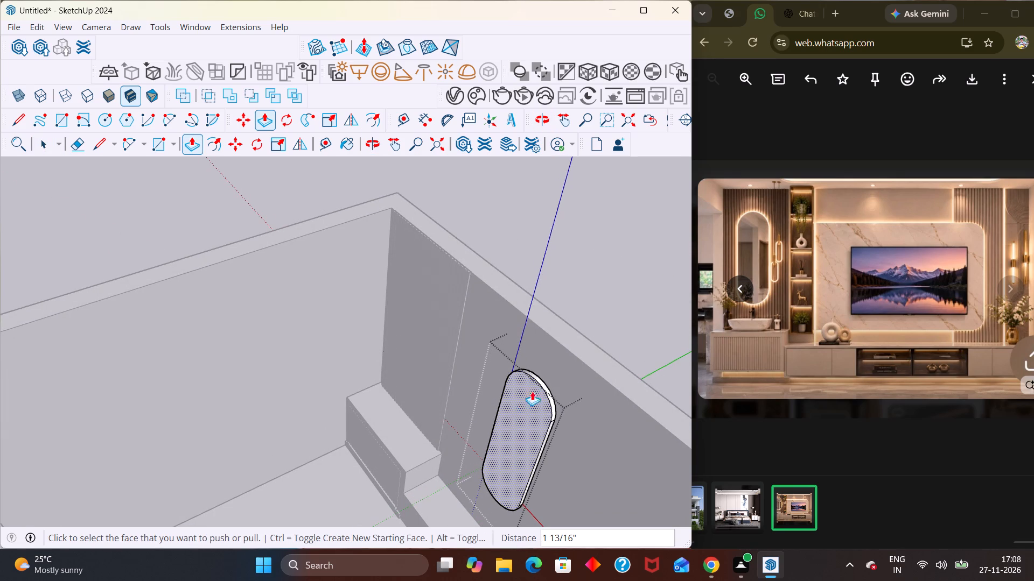
{"action": "scroll", "coordinate": [565, 381], "scroll_direction": "down", "scroll_amount": 4}
{"action": "key", "text": "space"}
{"action": "middle_click_drag", "start_coordinate": [563, 415], "coordinate": [597, 340]}
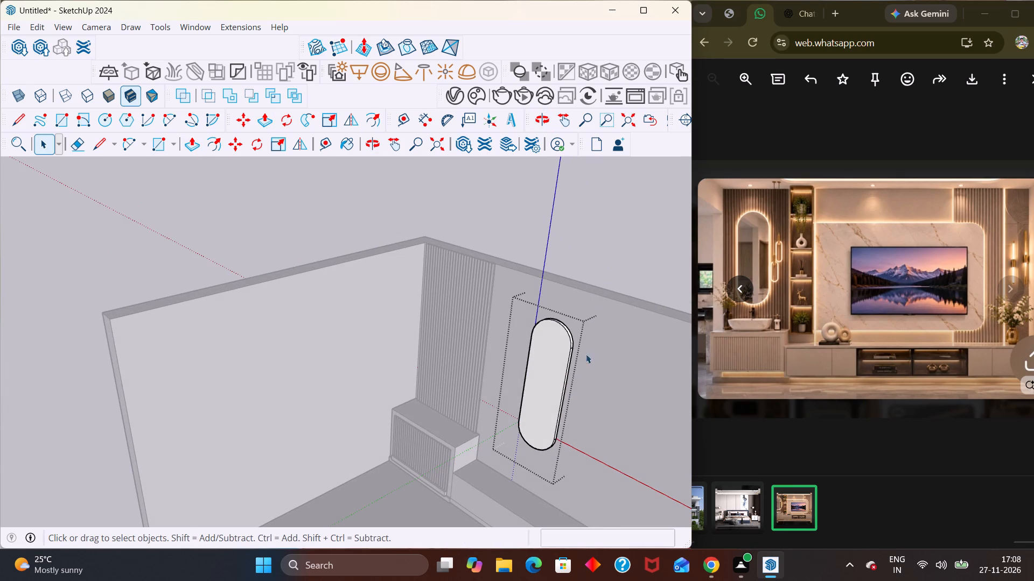
{"action": "left_click", "coordinate": [594, 285]}
Move the mirror group about 5' 3/4" along the back wall onto the slatted panel, above the fluted cabinet.
{"action": "left_click", "coordinate": [548, 384]}
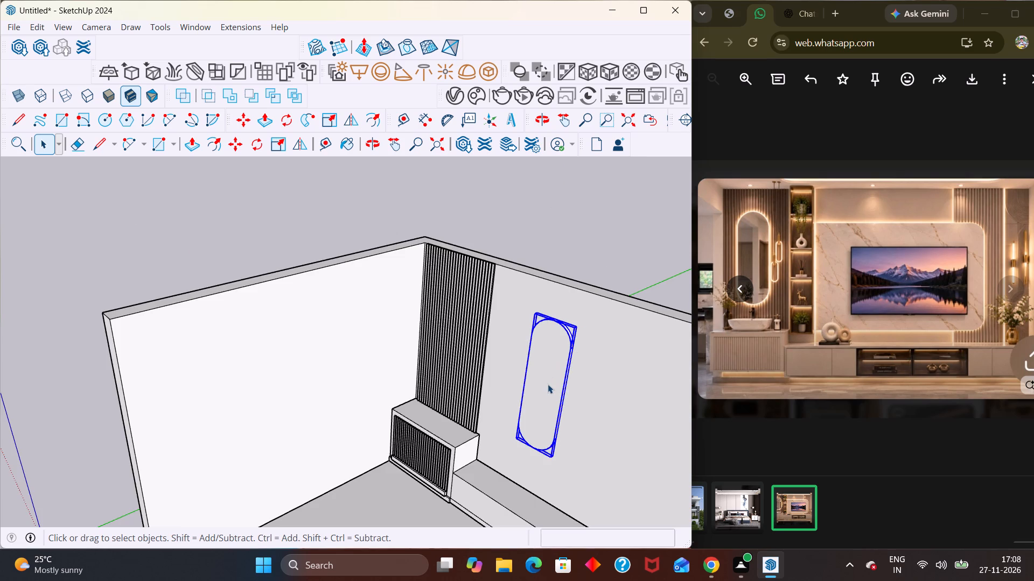
{"action": "key", "text": "m"}
{"action": "left_click", "coordinate": [554, 465]}
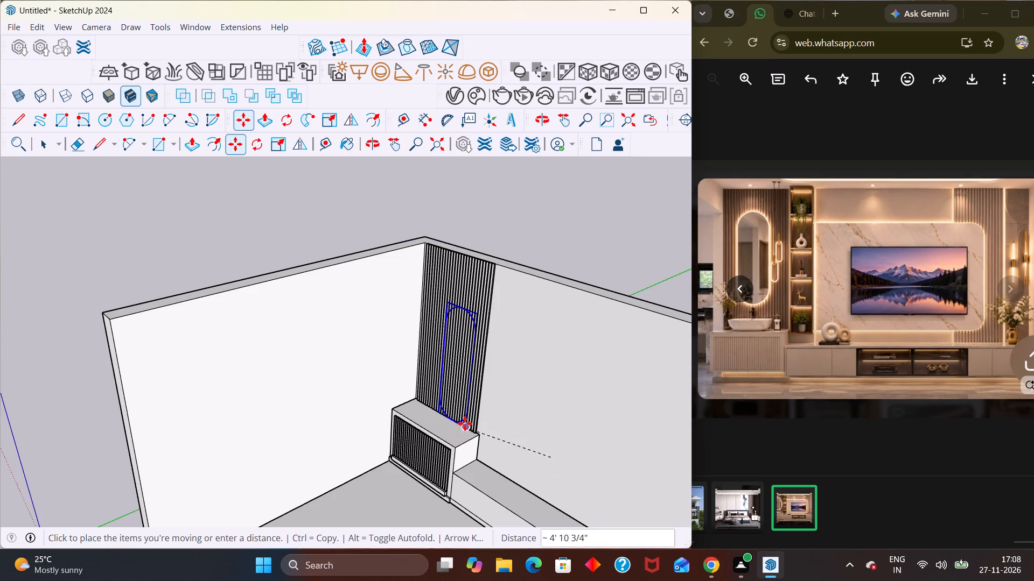
{"action": "middle_click_drag", "start_coordinate": [466, 422], "coordinate": [547, 403]}
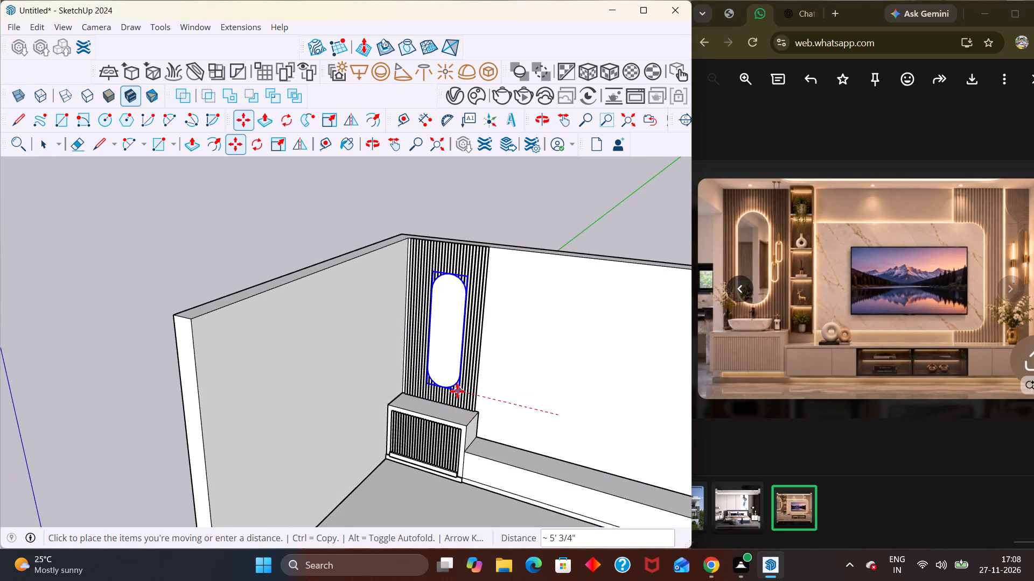
{"action": "left_click", "coordinate": [457, 392]}
{"action": "key", "text": "space"}
{"action": "left_click", "coordinate": [561, 211]}
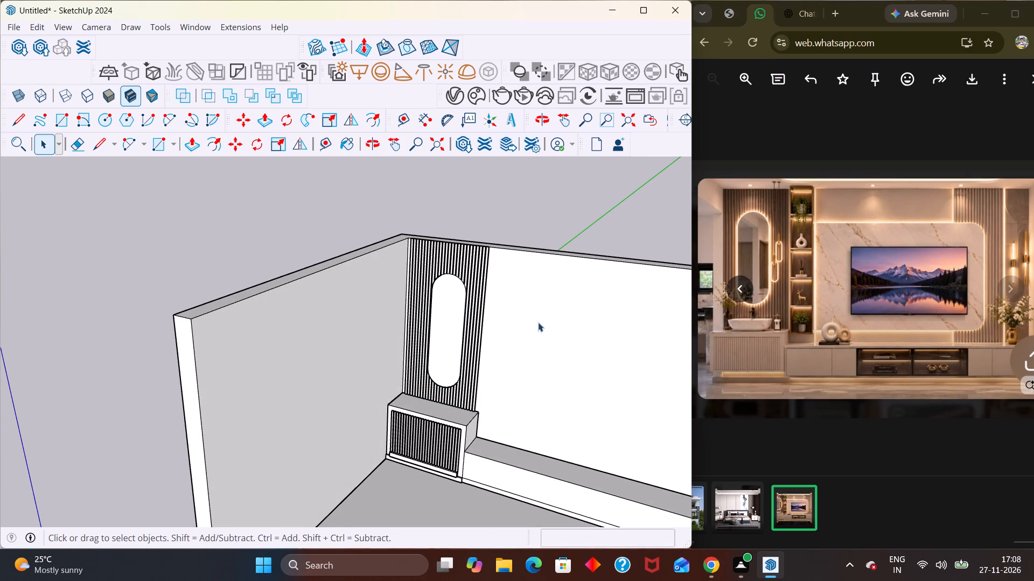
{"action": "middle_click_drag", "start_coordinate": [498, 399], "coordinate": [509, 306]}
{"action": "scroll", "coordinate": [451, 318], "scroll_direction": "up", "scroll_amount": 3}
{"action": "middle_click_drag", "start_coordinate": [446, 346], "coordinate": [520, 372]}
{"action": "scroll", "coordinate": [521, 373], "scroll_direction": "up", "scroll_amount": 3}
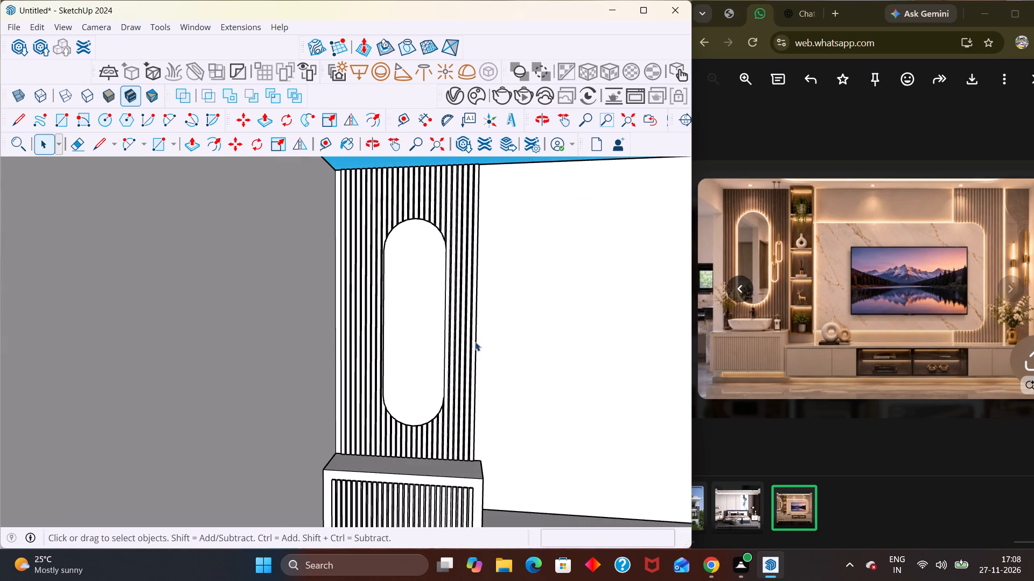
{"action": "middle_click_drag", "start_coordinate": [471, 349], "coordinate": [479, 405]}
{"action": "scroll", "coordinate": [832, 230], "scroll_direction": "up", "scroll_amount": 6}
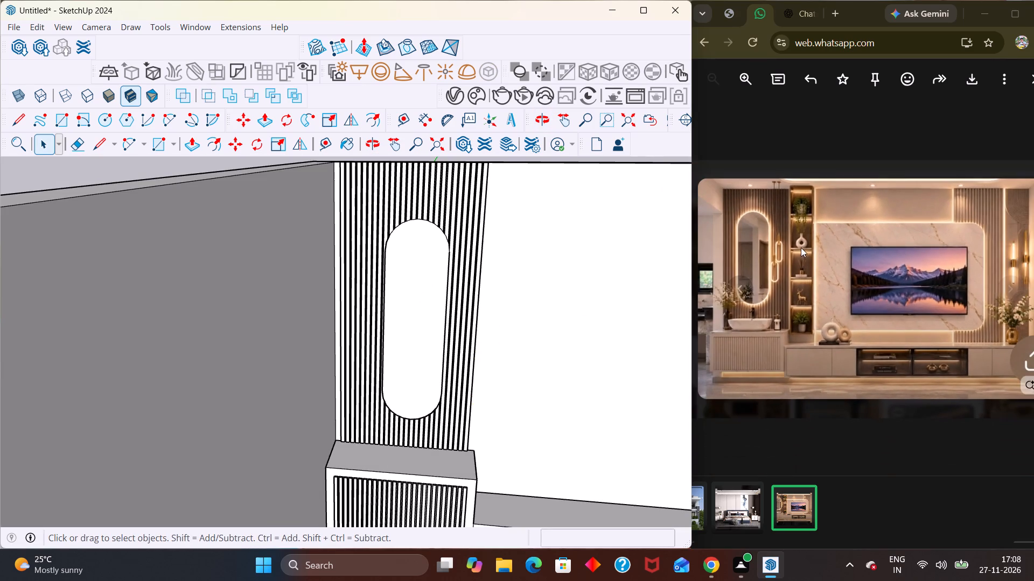
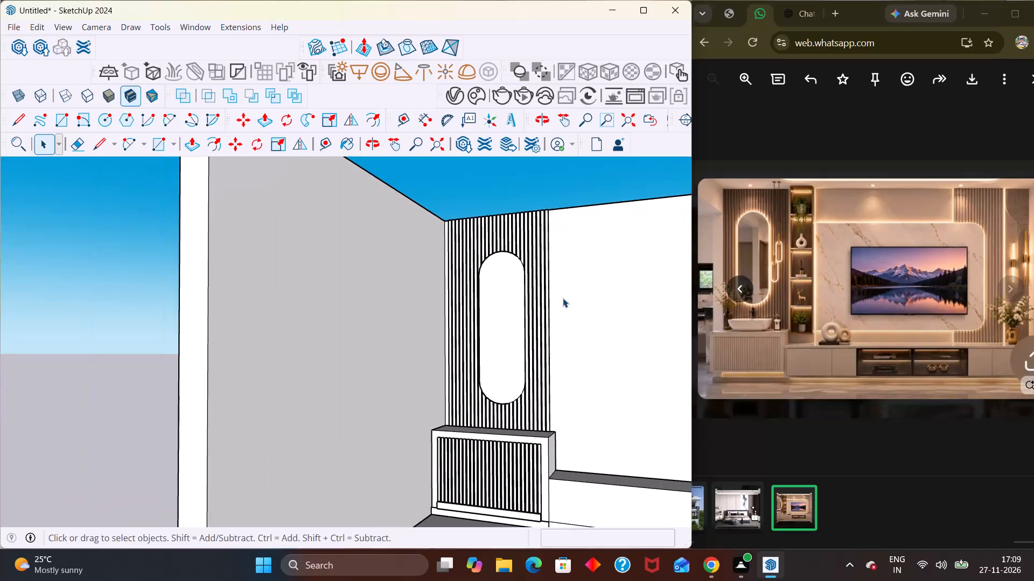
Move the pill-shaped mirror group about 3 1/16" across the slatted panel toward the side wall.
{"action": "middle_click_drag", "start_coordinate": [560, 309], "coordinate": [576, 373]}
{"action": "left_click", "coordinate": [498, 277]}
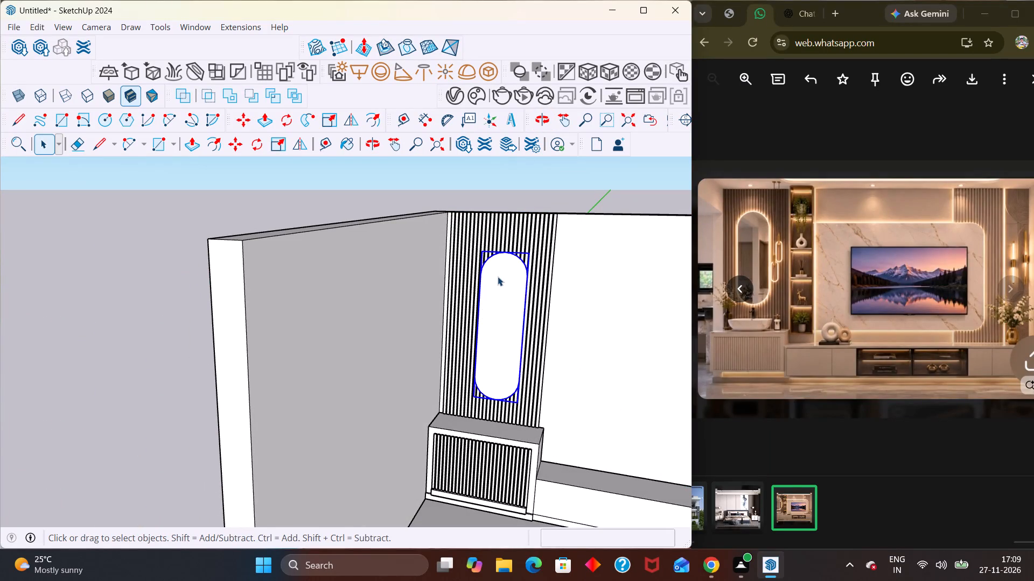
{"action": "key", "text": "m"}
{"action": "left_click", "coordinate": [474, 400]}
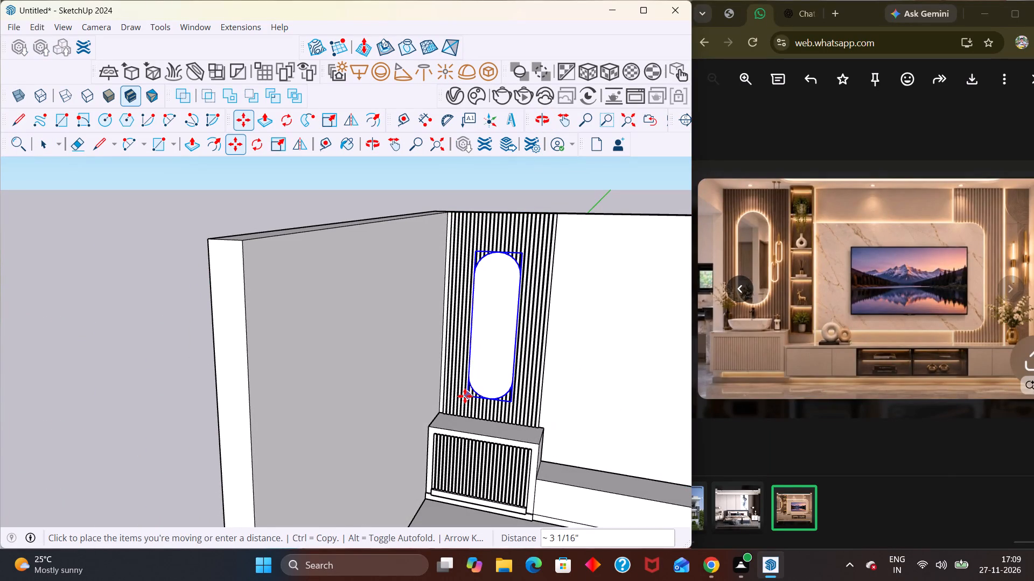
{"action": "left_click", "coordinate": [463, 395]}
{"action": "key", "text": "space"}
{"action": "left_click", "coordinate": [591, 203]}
Examine the mirror's size and placement above the fluted cabinet from several angles against the reference image.
{"action": "scroll", "coordinate": [545, 249], "scroll_direction": "down", "scroll_amount": 5}
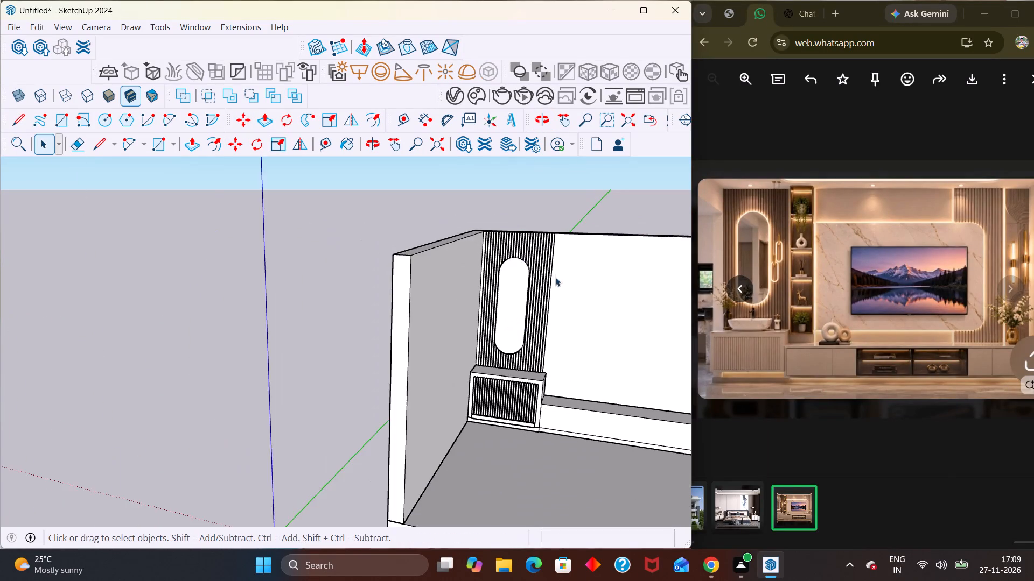
{"action": "middle_click_drag", "start_coordinate": [541, 289], "coordinate": [563, 265]}
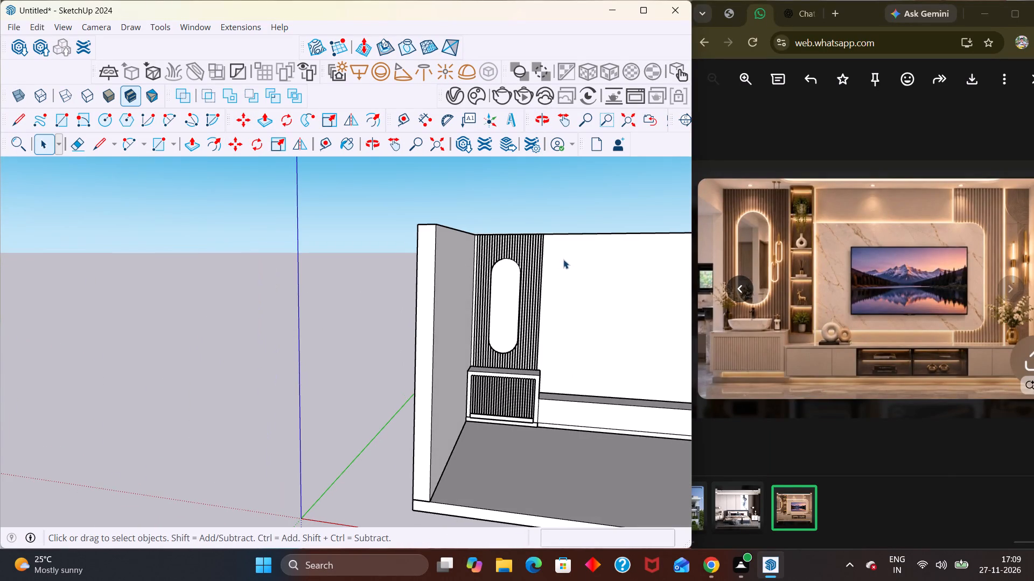
{"action": "scroll", "coordinate": [556, 288], "scroll_direction": "down", "scroll_amount": 4}
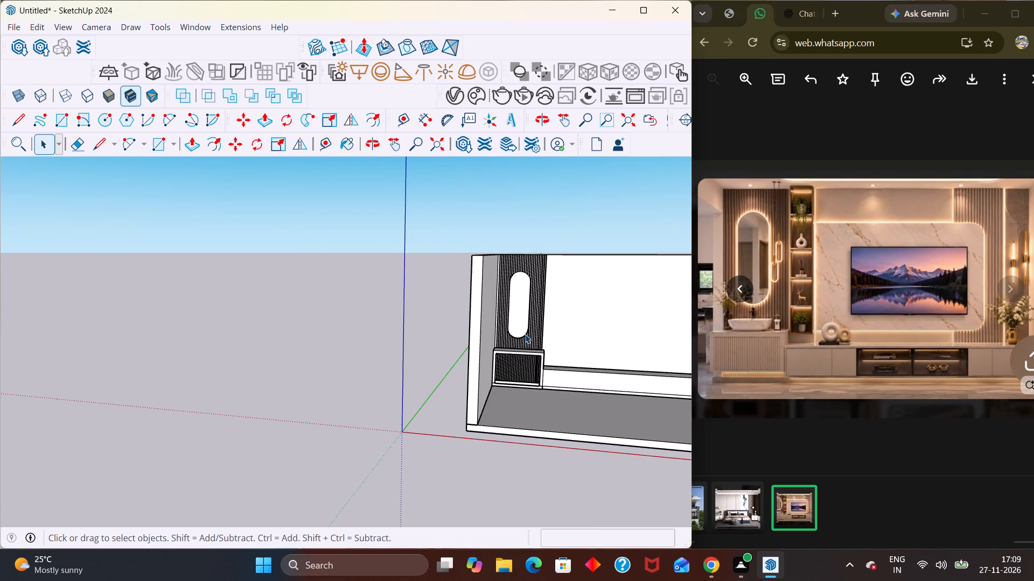
{"action": "scroll", "coordinate": [463, 376], "scroll_direction": "up", "scroll_amount": 1}
{"action": "scroll", "coordinate": [301, 362], "scroll_direction": "down", "scroll_amount": 9}
{"action": "middle_click_drag", "start_coordinate": [575, 369], "coordinate": [561, 318]}
{"action": "scroll", "coordinate": [554, 318], "scroll_direction": "up", "scroll_amount": 3}
{"action": "middle_click_drag", "start_coordinate": [491, 335], "coordinate": [520, 366]}
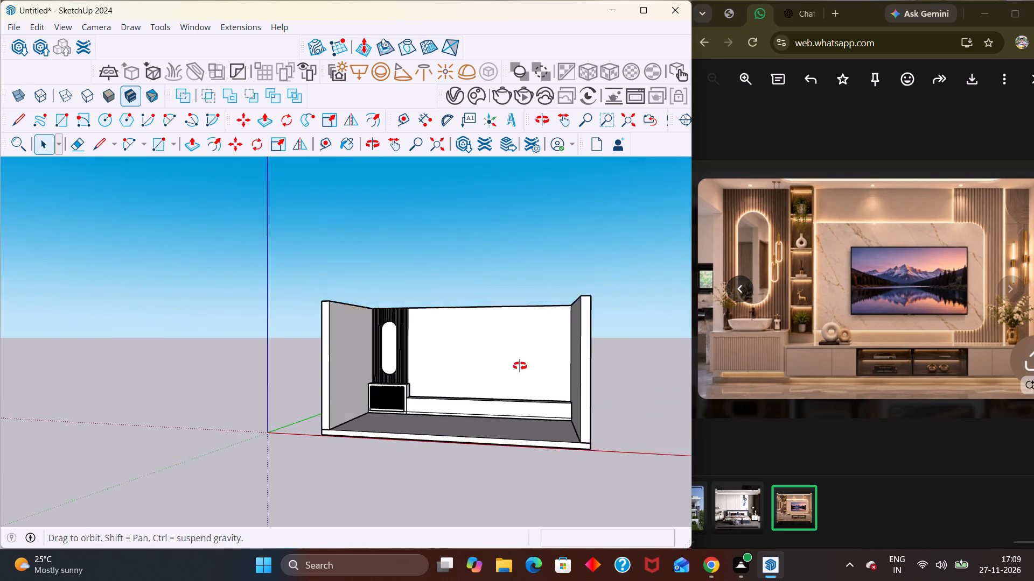
{"action": "middle_click_drag", "start_coordinate": [520, 366], "coordinate": [524, 369]}
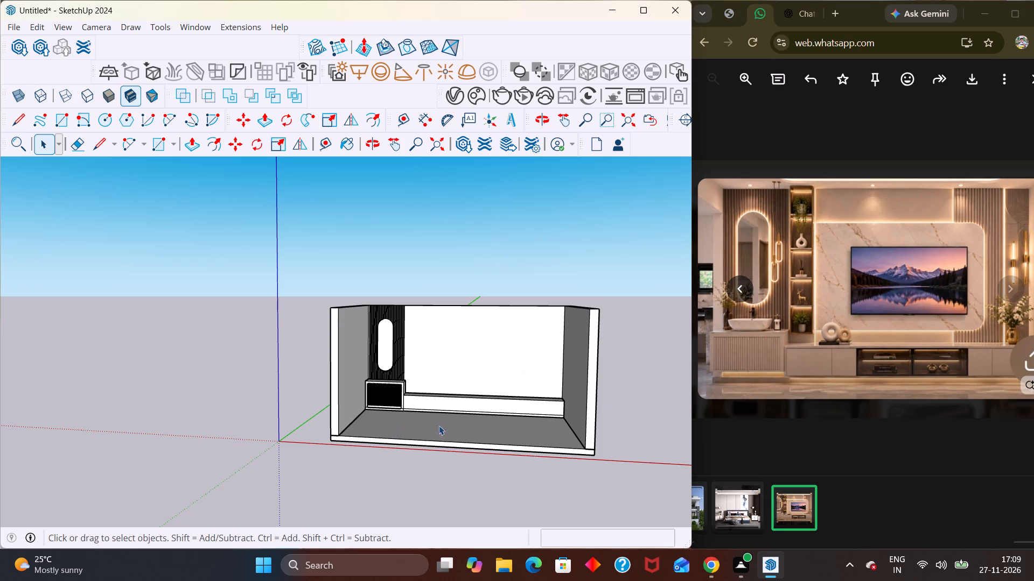
{"action": "middle_click_drag", "start_coordinate": [357, 426], "coordinate": [362, 382]}
{"action": "scroll", "coordinate": [364, 381], "scroll_direction": "up", "scroll_amount": 13}
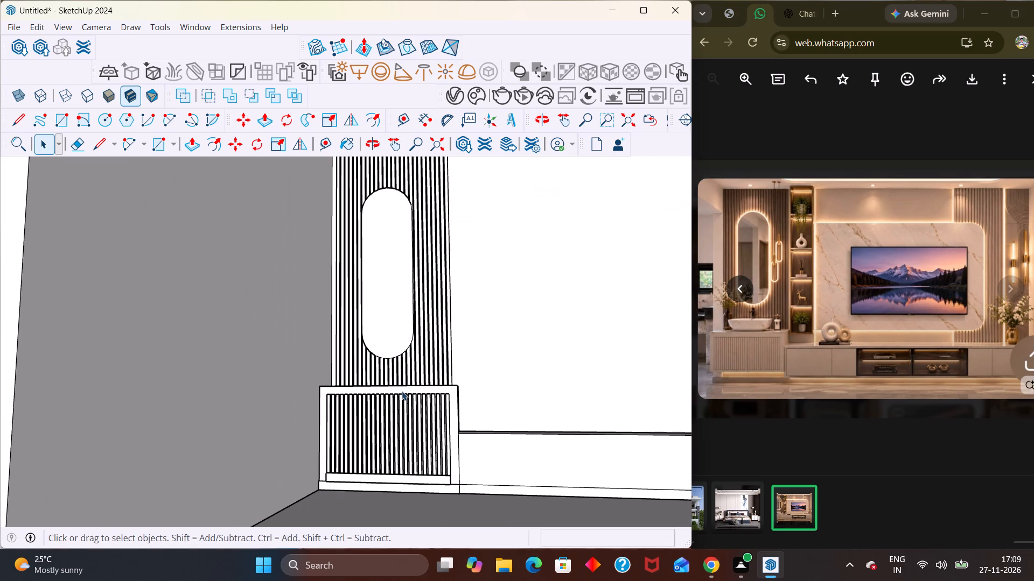
{"action": "middle_click_drag", "start_coordinate": [388, 450], "coordinate": [394, 440]}
{"action": "middle_click_drag", "start_coordinate": [394, 425], "coordinate": [394, 542]}
{"action": "scroll", "coordinate": [379, 477], "scroll_direction": "down", "scroll_amount": 4}
{"action": "middle_click_drag", "start_coordinate": [478, 506], "coordinate": [448, 482]}
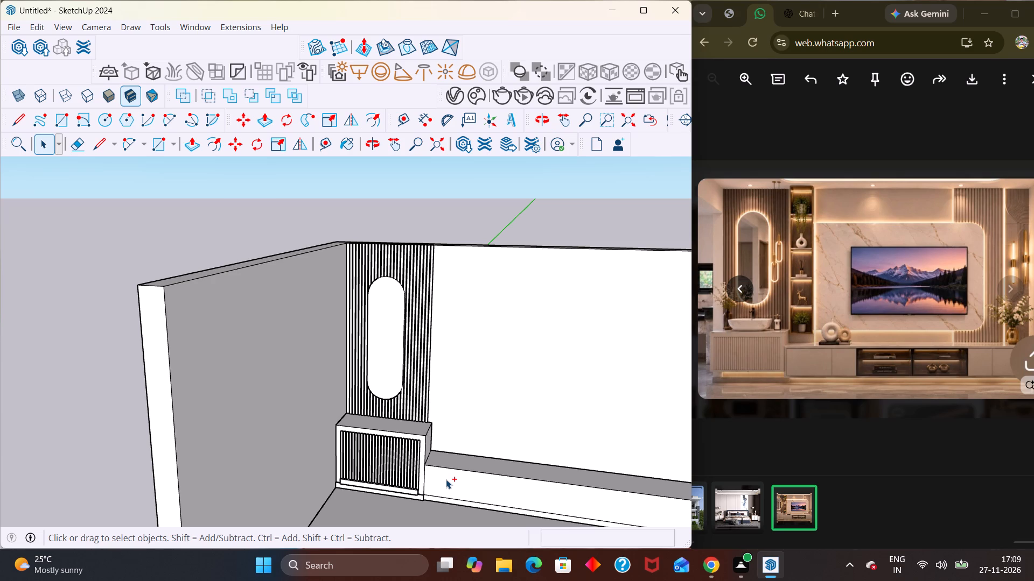
Undo the mirror's moves, extrusion, line erasures and end arcs, back to the plain rectangle inside its group.
{"action": "key", "text": "ctrl+z"}
{"action": "key", "text": "ctrl+z"}
{"action": "key", "text": "ctrl+z"}
{"action": "key", "text": "ctrl+z"}
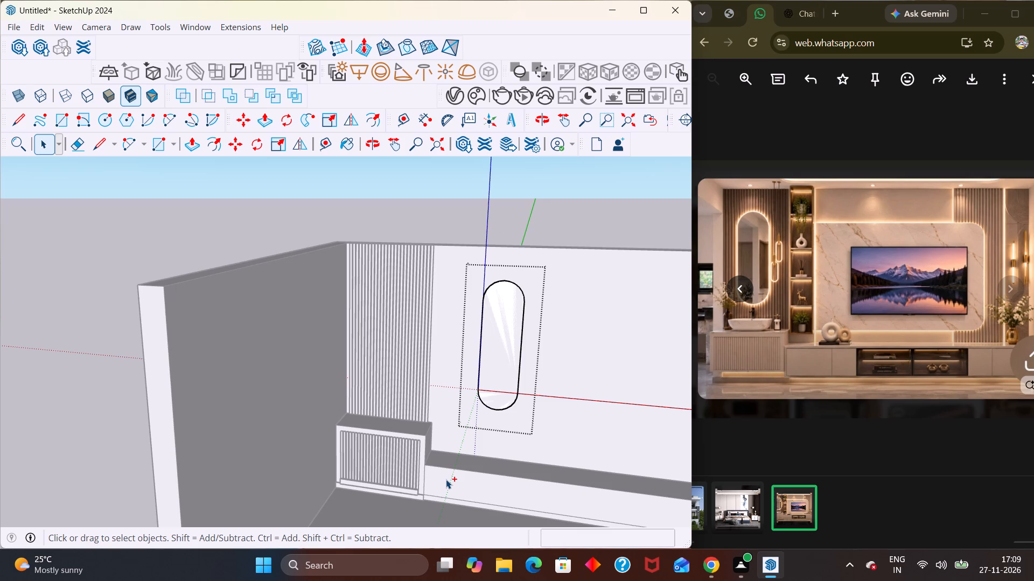
{"action": "key", "text": "ctrl+z"}
{"action": "key", "text": "ctrl+z"}
{"action": "key", "text": "ctrl+z"}
{"action": "key", "text": "ctrl+z"}
{"action": "key", "text": "ctrl+z"}
{"action": "key", "text": "ctrl+z"}
Widen the mirror rectangle by moving its vertical edge nearest the slatted panel outward about 7 1/8".
{"action": "scroll", "coordinate": [500, 320], "scroll_direction": "up", "scroll_amount": 6}
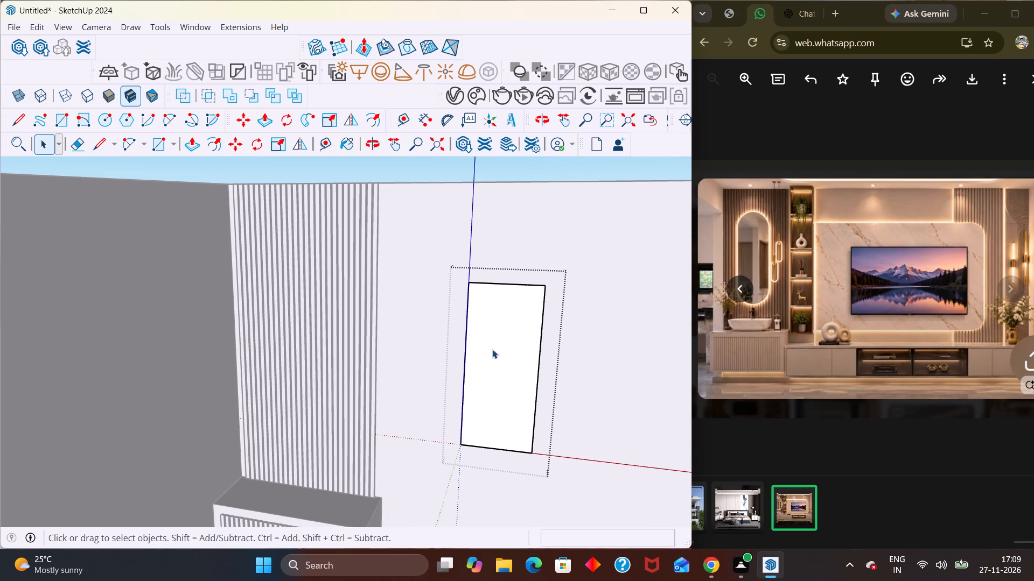
{"action": "left_click", "coordinate": [464, 348]}
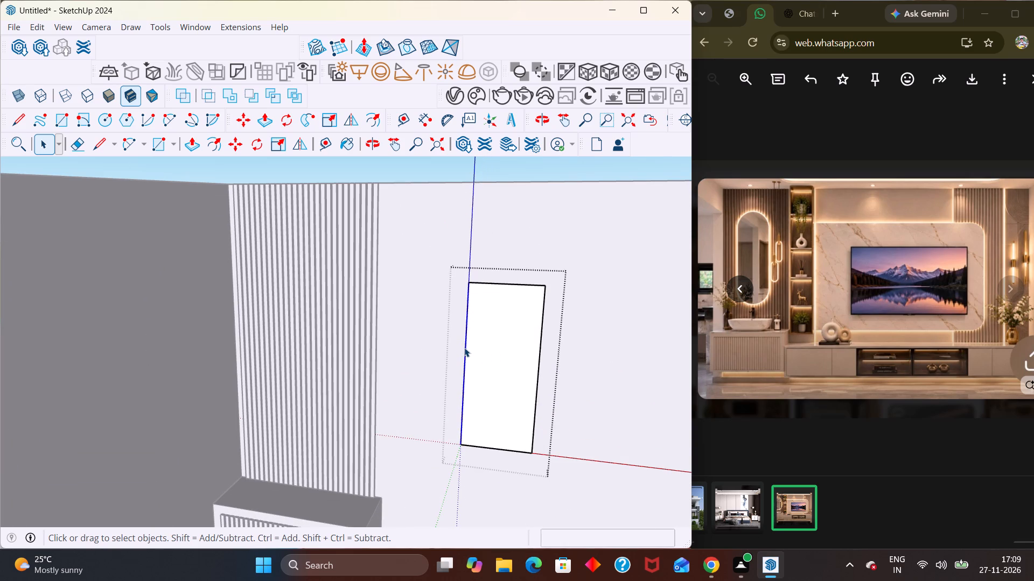
{"action": "left_click", "coordinate": [464, 348]}
{"action": "key", "text": "m"}
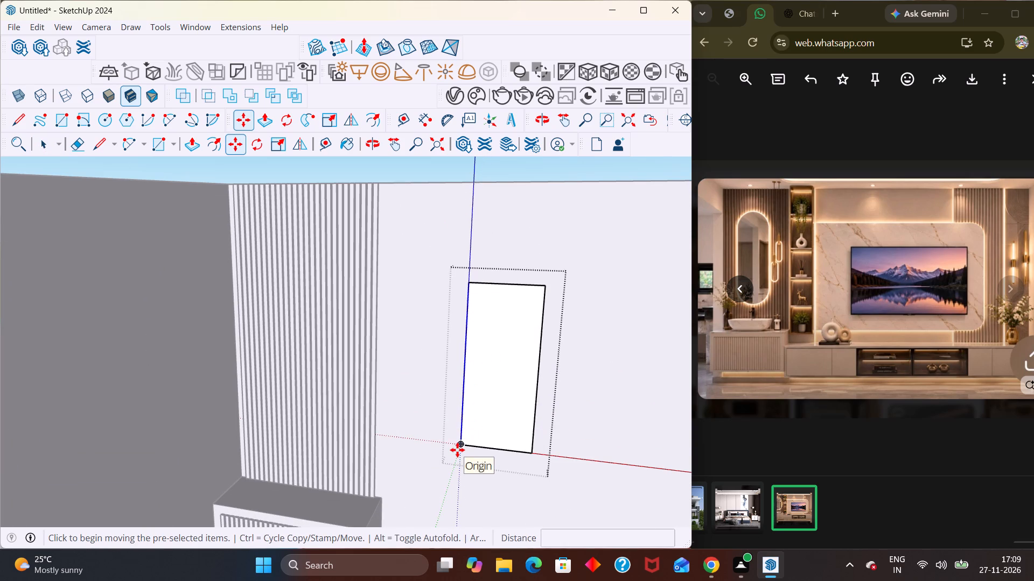
{"action": "left_click", "coordinate": [457, 450]}
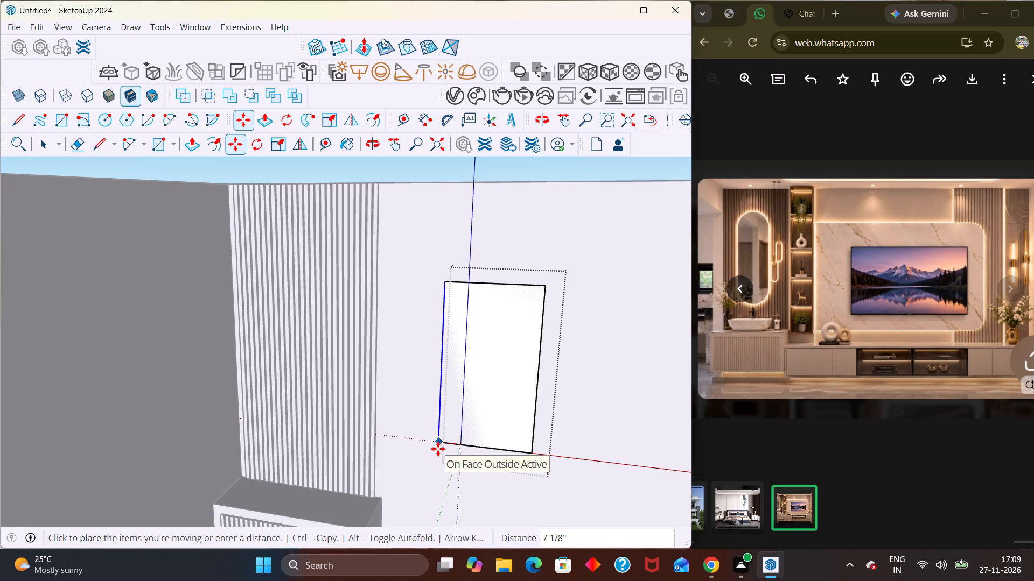
{"action": "left_click", "coordinate": [438, 449]}
{"action": "left_click", "coordinate": [544, 289]}
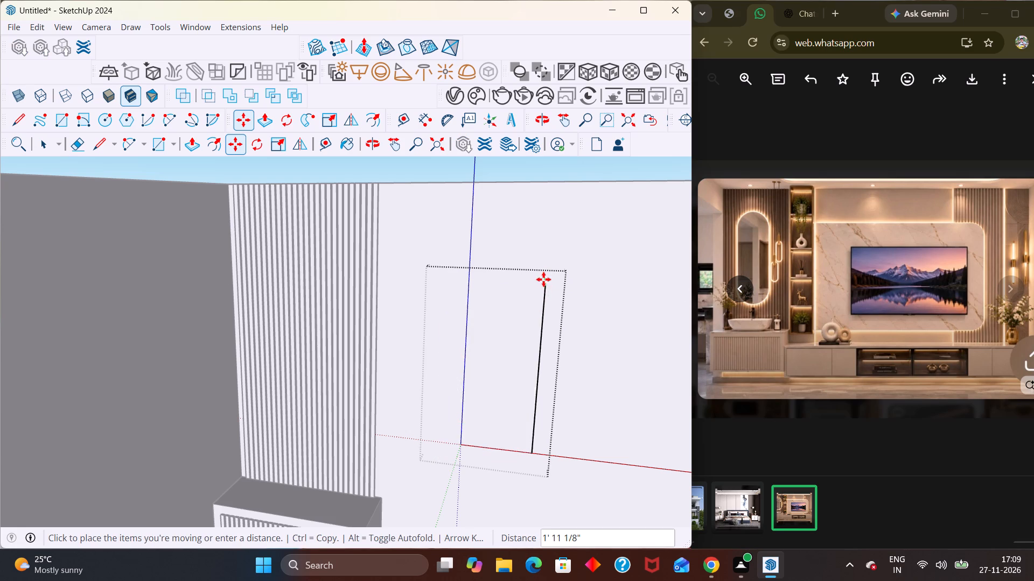
{"action": "key", "text": "space"}
Draw an arc bulging about 11 11/16" upward from the widened rectangle's top edge, between its upper corners.
{"action": "scroll", "coordinate": [494, 344], "scroll_direction": "up", "scroll_amount": 2}
{"action": "middle_click_drag", "start_coordinate": [494, 345], "coordinate": [496, 371]}
{"action": "key", "text": "a"}
{"action": "left_click", "coordinate": [437, 274]}
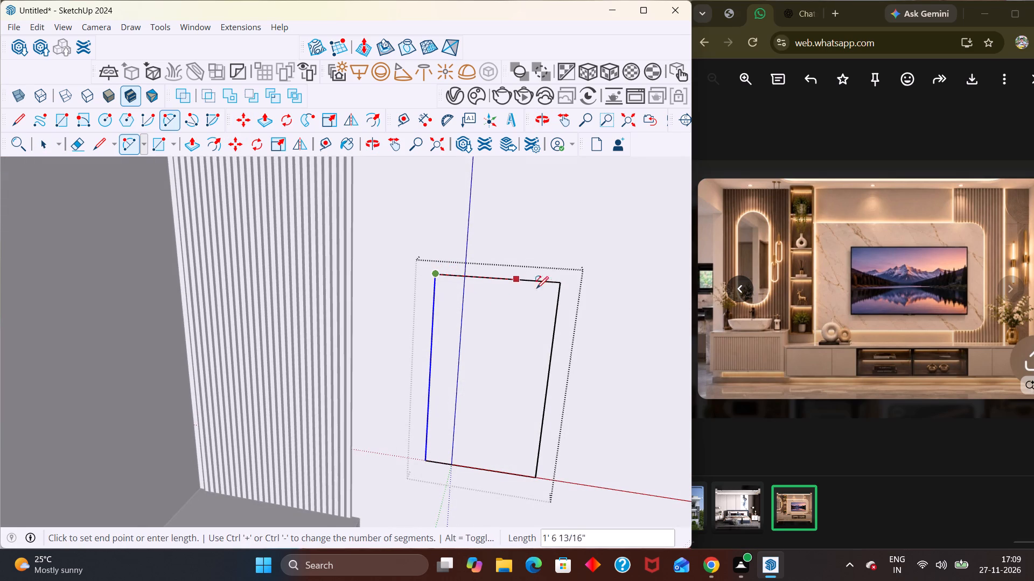
{"action": "left_click", "coordinate": [560, 285]}
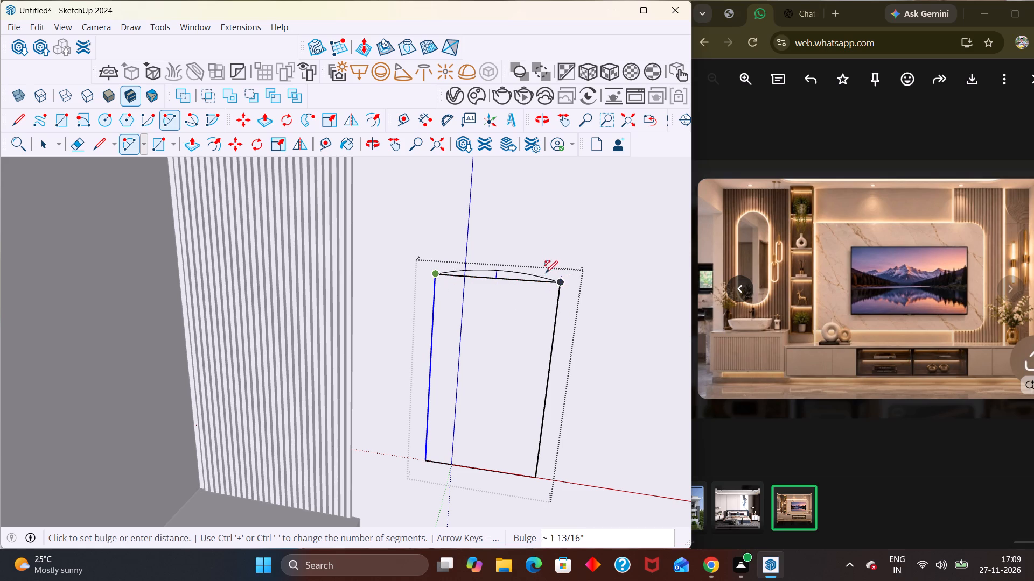
{"action": "left_click", "coordinate": [536, 230]}
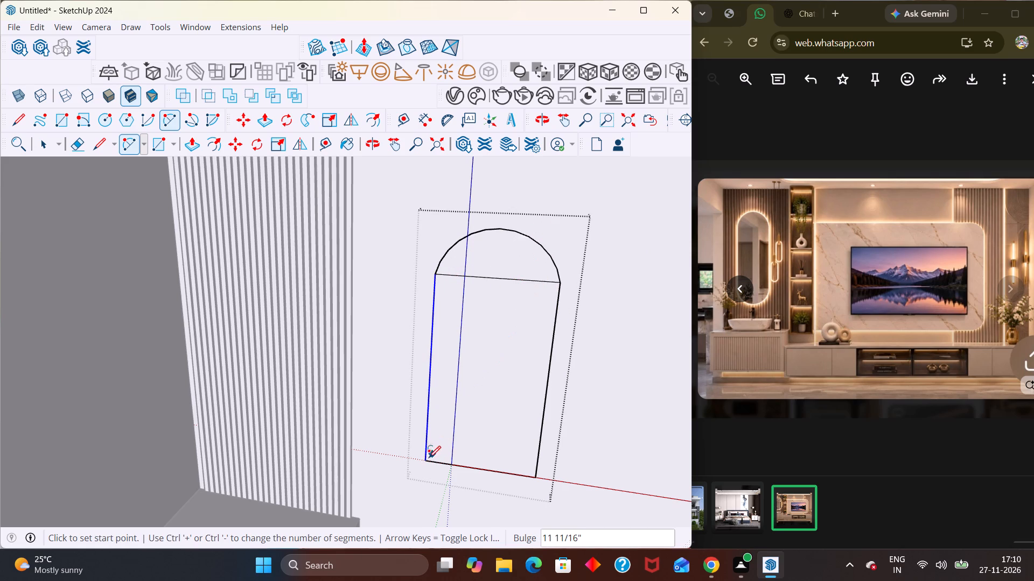
Draw an arc bulging about 1' 2 7/16" downward from the rectangle's bottom edge, between its lower corners.
{"action": "left_click", "coordinate": [427, 460]}
{"action": "left_click", "coordinate": [537, 481]}
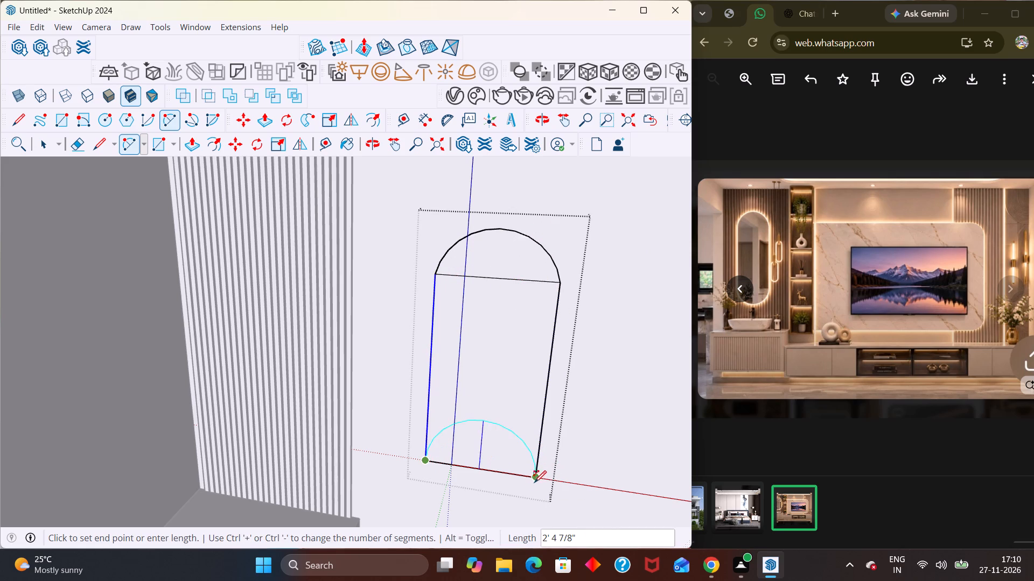
{"action": "left_click", "coordinate": [525, 520]}
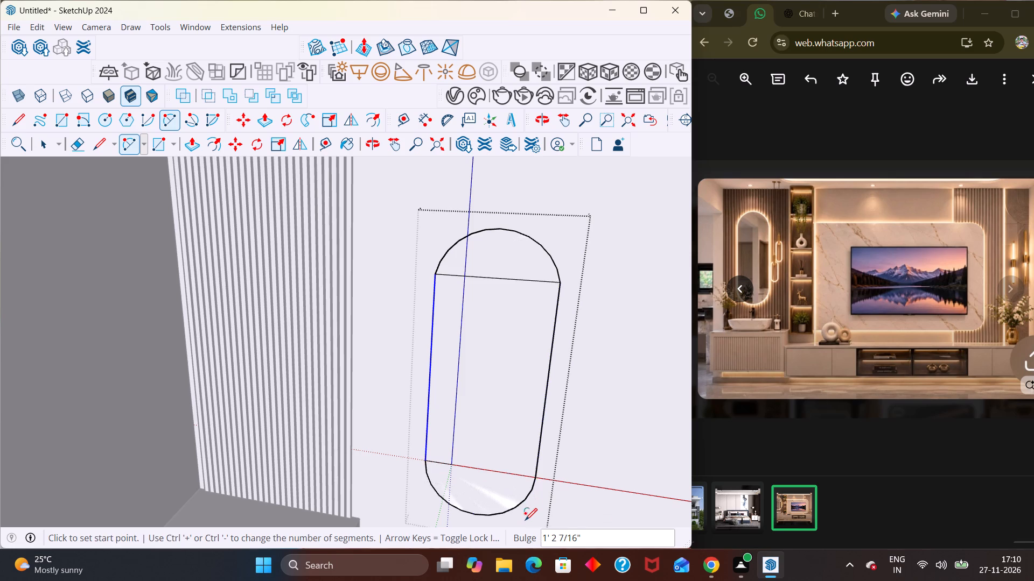
Erase the two straight lines between the rectangle and its end arcs, leaving one pill-shaped face.
{"action": "scroll", "coordinate": [519, 373], "scroll_direction": "down", "scroll_amount": 1}
{"action": "scroll", "coordinate": [519, 373], "scroll_direction": "up", "scroll_amount": 1}
{"action": "scroll", "coordinate": [519, 373], "scroll_direction": "down", "scroll_amount": 2}
{"action": "key", "text": "e"}
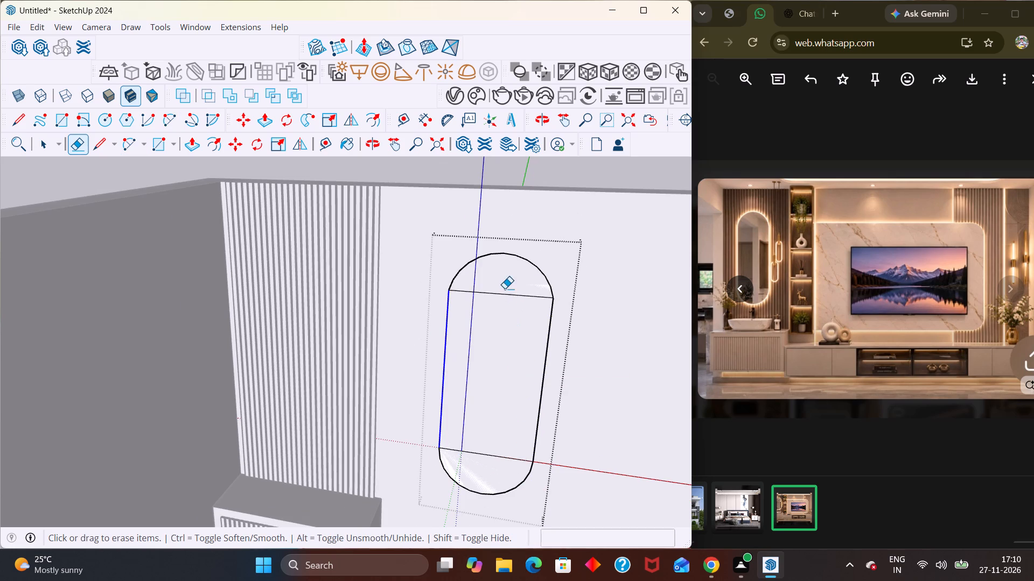
{"action": "left_click_drag", "start_coordinate": [505, 288], "coordinate": [492, 455]}
{"action": "key", "text": "space"}
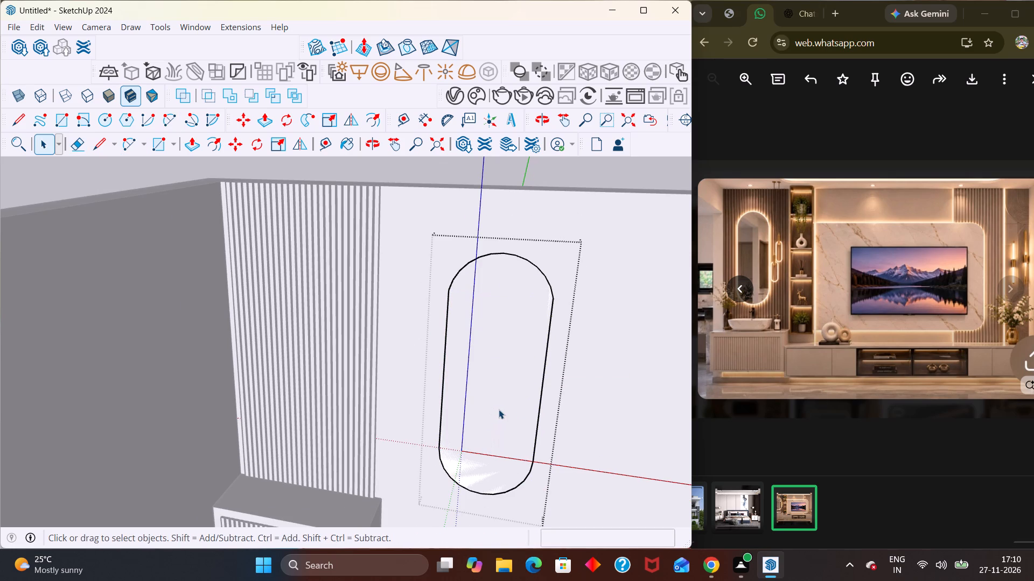
Extrude the pill-shaped mirror face outward from the wall by about 5 3/16" inside its group, and close the group.
{"action": "double_click", "coordinate": [499, 409]}
{"action": "triple_click", "coordinate": [499, 409]}
{"action": "scroll", "coordinate": [492, 394], "scroll_direction": "down", "scroll_amount": 5}
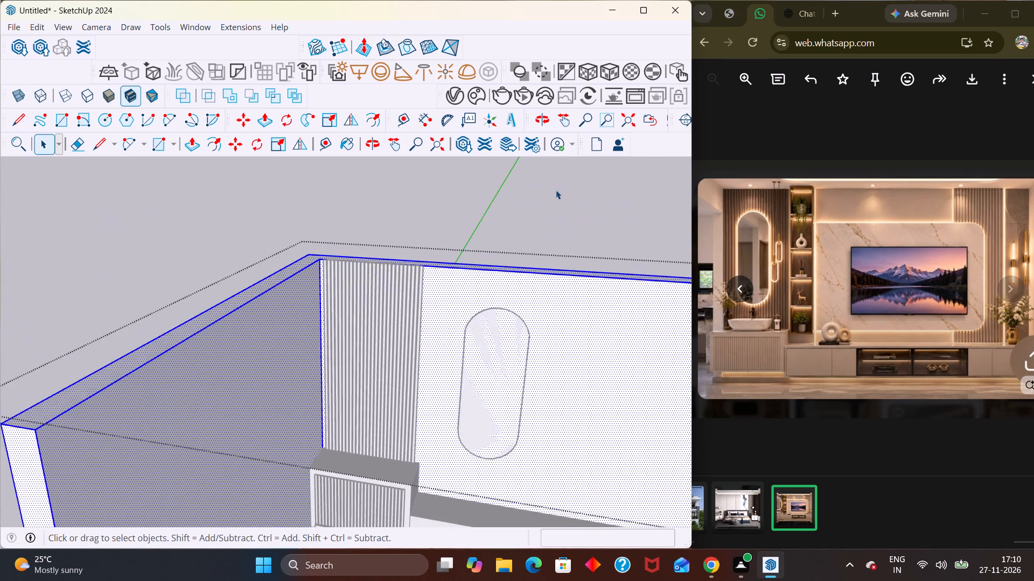
{"action": "left_click", "coordinate": [556, 190]}
{"action": "double_click", "coordinate": [493, 401]}
{"action": "key", "text": "p"}
{"action": "left_click", "coordinate": [494, 394]}
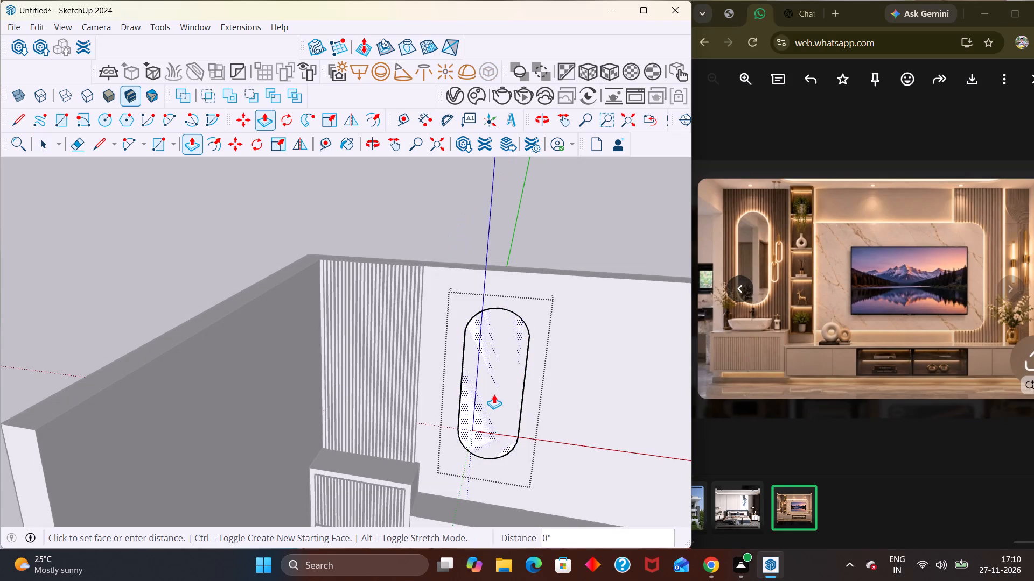
{"action": "left_click", "coordinate": [493, 399]}
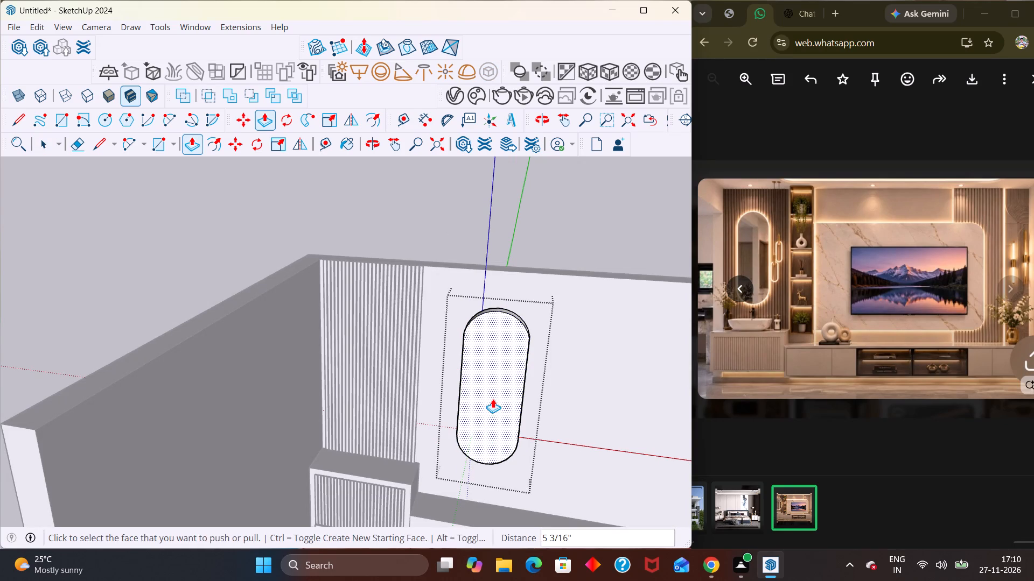
{"action": "middle_click_drag", "start_coordinate": [545, 406], "coordinate": [521, 377]}
{"action": "key", "text": "m"}
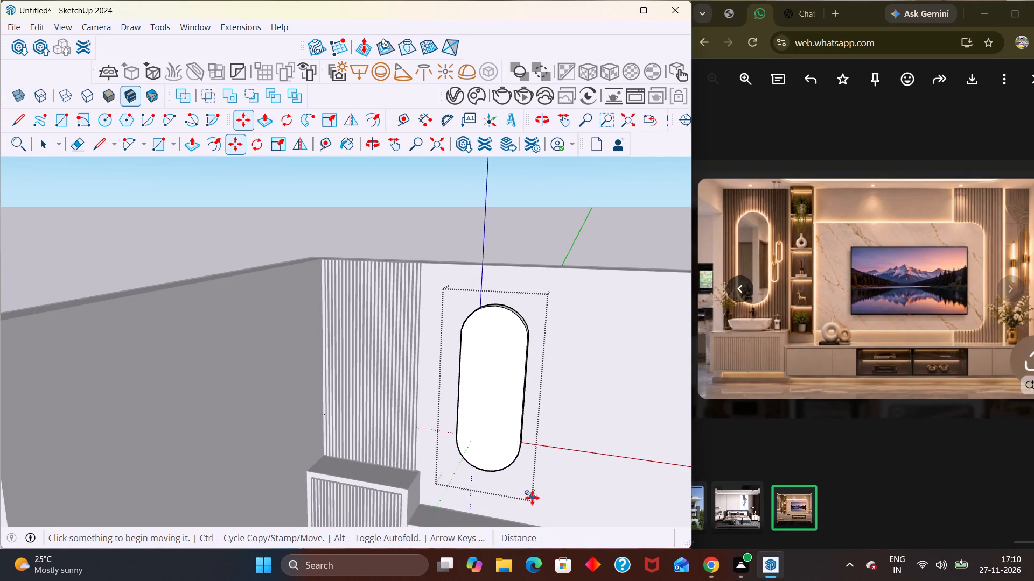
{"action": "key", "text": "space"}
{"action": "left_click", "coordinate": [542, 393]}
{"action": "left_click", "coordinate": [584, 380]}
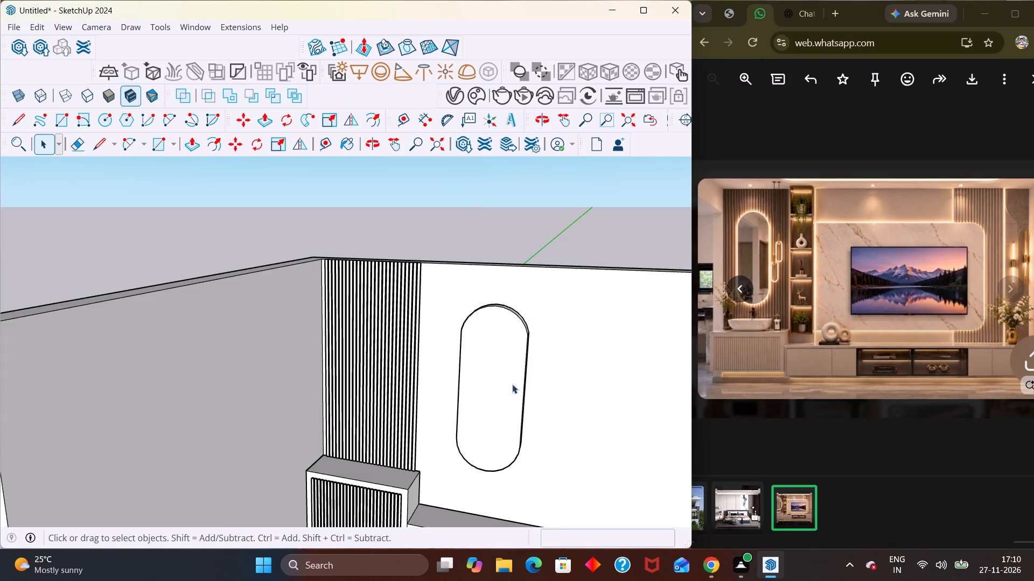
Move the mirror group about 5' 3 1/16" along the back wall onto the slatted panel, above the fluted cabinet.
{"action": "left_click", "coordinate": [511, 384]}
{"action": "key", "text": "m"}
{"action": "left_click", "coordinate": [521, 476]}
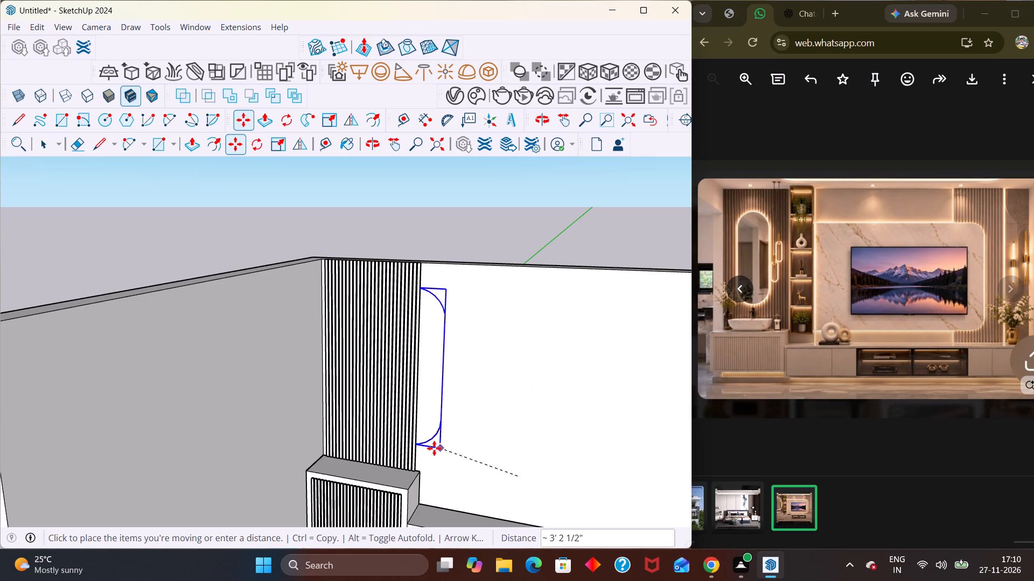
{"action": "left_click", "coordinate": [387, 450]}
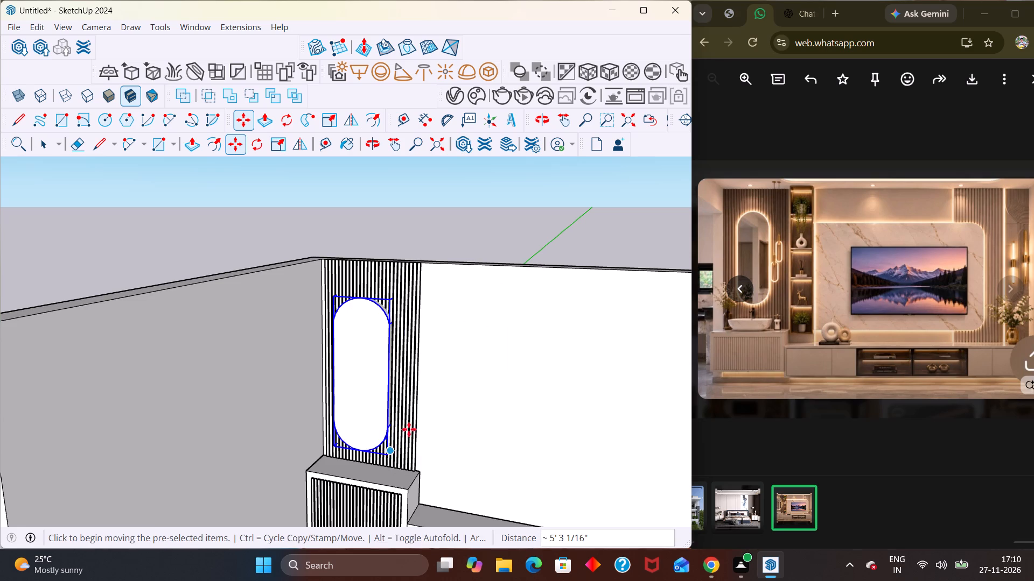
{"action": "key", "text": "space"}
{"action": "left_click", "coordinate": [487, 244]}
Thin the mirror inside its group by pushing its front face back toward the wall about 1 7/16".
{"action": "scroll", "coordinate": [427, 353], "scroll_direction": "down", "scroll_amount": 5}
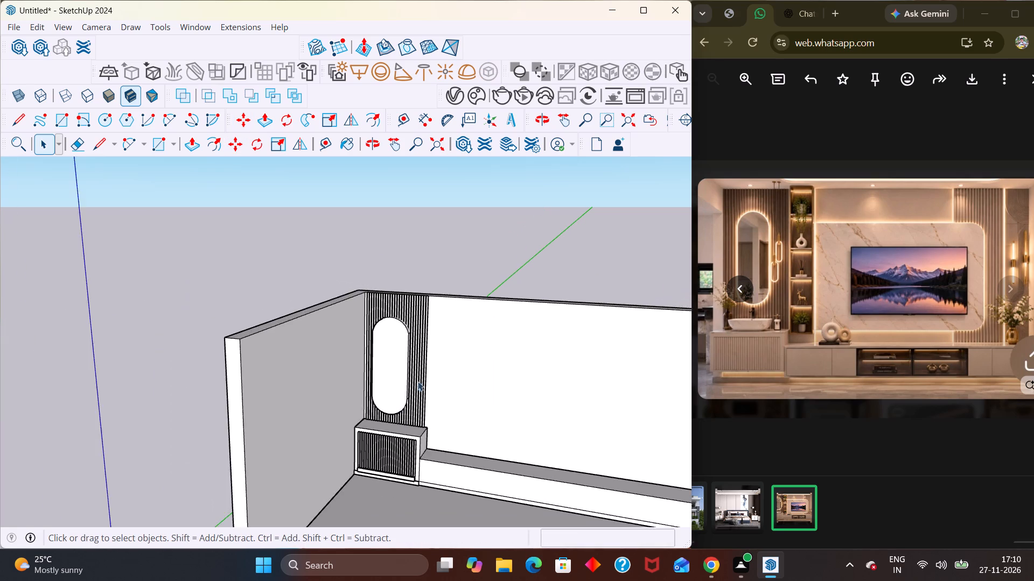
{"action": "middle_click_drag", "start_coordinate": [388, 398], "coordinate": [443, 375]}
{"action": "scroll", "coordinate": [447, 384], "scroll_direction": "up", "scroll_amount": 4}
{"action": "middle_click_drag", "start_coordinate": [385, 380], "coordinate": [191, 452]}
{"action": "scroll", "coordinate": [554, 322], "scroll_direction": "up", "scroll_amount": 5}
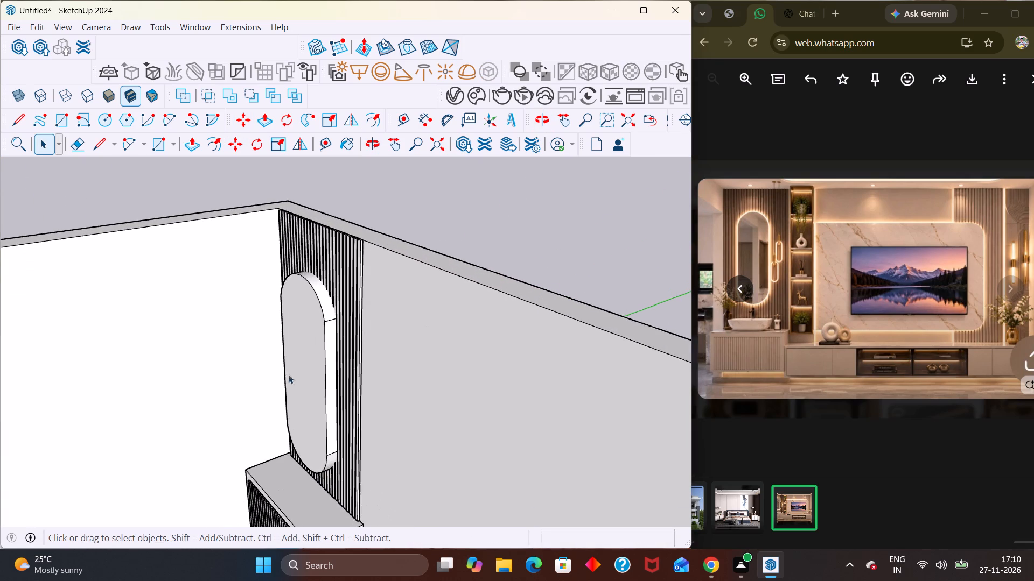
{"action": "scroll", "coordinate": [248, 387], "scroll_direction": "up", "scroll_amount": 1}
{"action": "left_click", "coordinate": [292, 370]}
{"action": "double_click", "coordinate": [292, 370]}
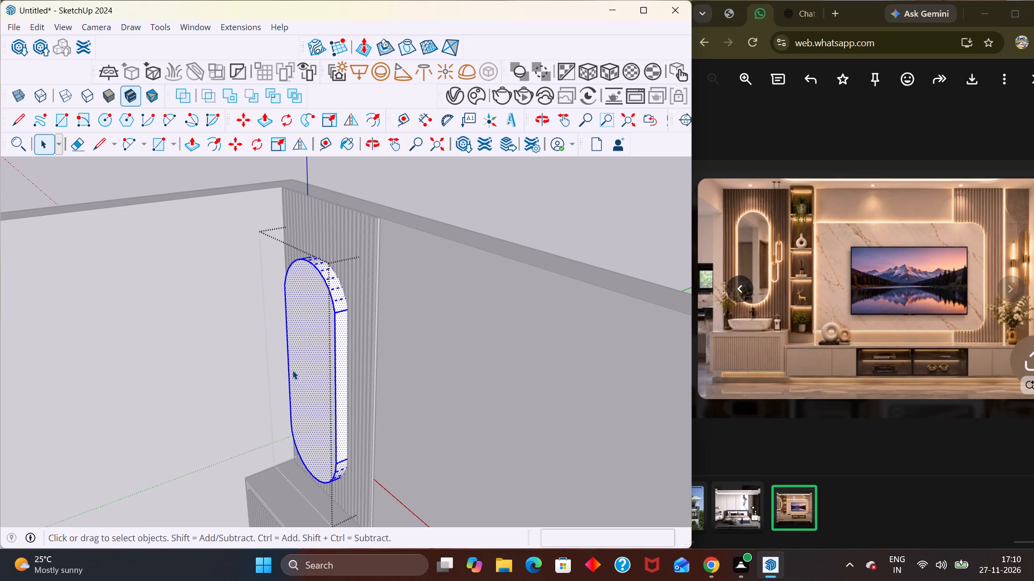
{"action": "key", "text": "p"}
{"action": "left_click", "coordinate": [324, 369]}
{"action": "scroll", "coordinate": [324, 369], "scroll_direction": "up", "scroll_amount": 2}
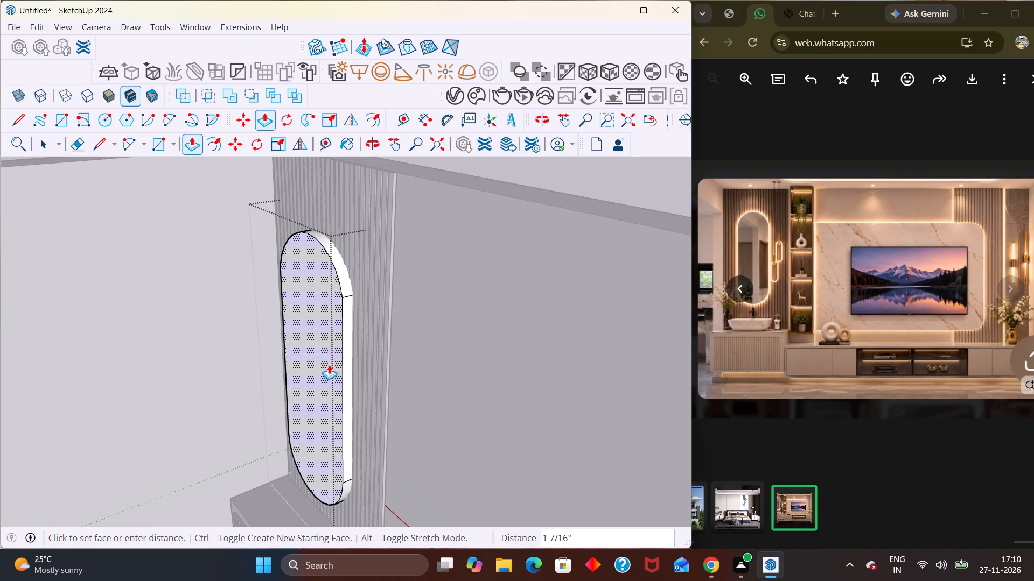
{"action": "left_click", "coordinate": [329, 365]}
{"action": "scroll", "coordinate": [337, 363], "scroll_direction": "down", "scroll_amount": 5}
{"action": "key", "text": "space"}
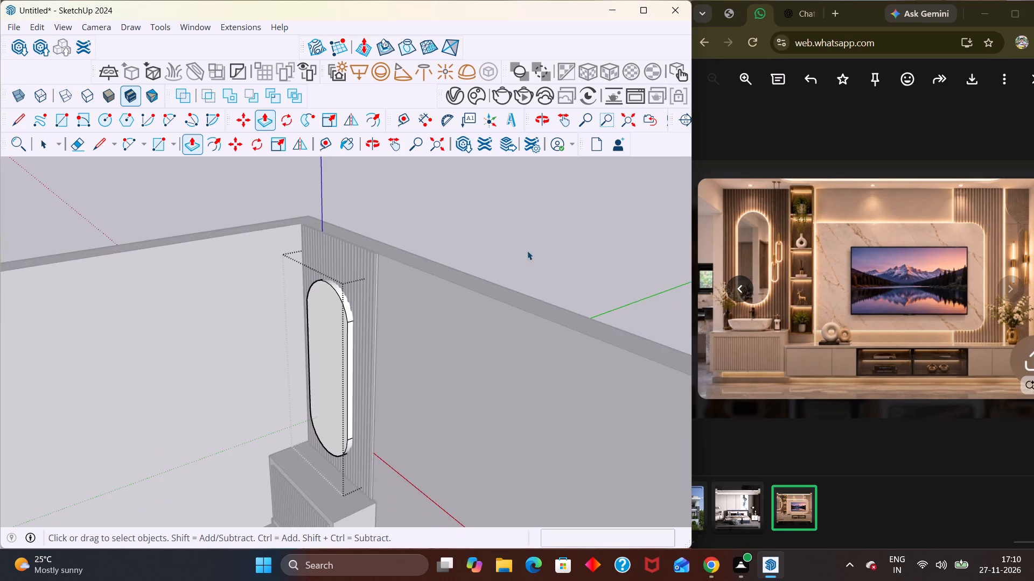
Close the mirror group and shift it about 5 5/8" along the back wall, away from the side-wall corner.
{"action": "left_click", "coordinate": [535, 229]}
{"action": "middle_click_drag", "start_coordinate": [380, 370], "coordinate": [476, 344]}
{"action": "scroll", "coordinate": [406, 337], "scroll_direction": "down", "scroll_amount": 2}
{"action": "scroll", "coordinate": [378, 377], "scroll_direction": "down", "scroll_amount": 3}
{"action": "middle_click_drag", "start_coordinate": [378, 416], "coordinate": [394, 417]}
{"action": "scroll", "coordinate": [378, 416], "scroll_direction": "up", "scroll_amount": 1}
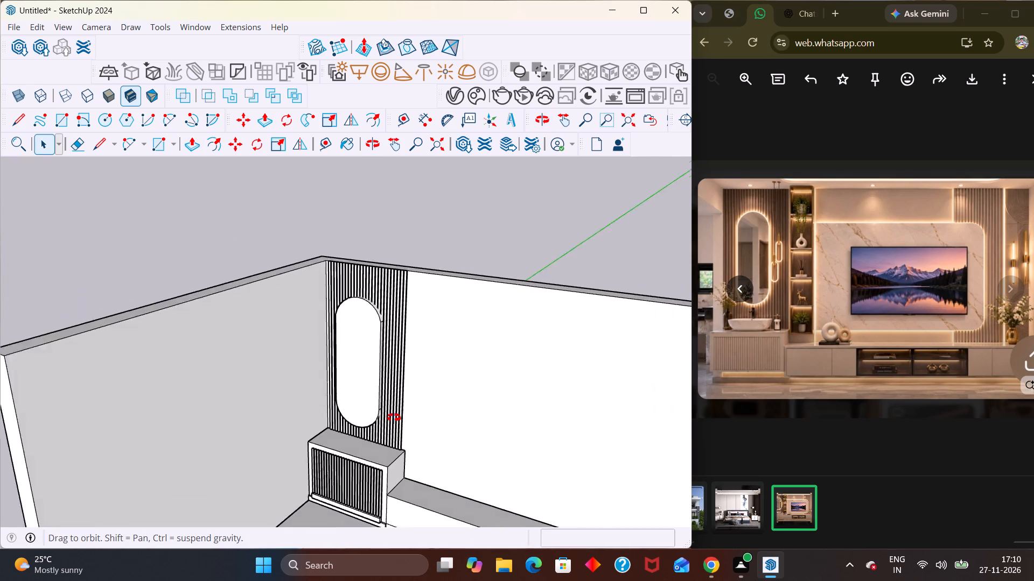
{"action": "middle_click_drag", "start_coordinate": [394, 417], "coordinate": [467, 381]}
{"action": "middle_click_drag", "start_coordinate": [372, 428], "coordinate": [380, 374]}
{"action": "scroll", "coordinate": [379, 373], "scroll_direction": "up", "scroll_amount": 2}
{"action": "middle_click_drag", "start_coordinate": [379, 391], "coordinate": [386, 403]}
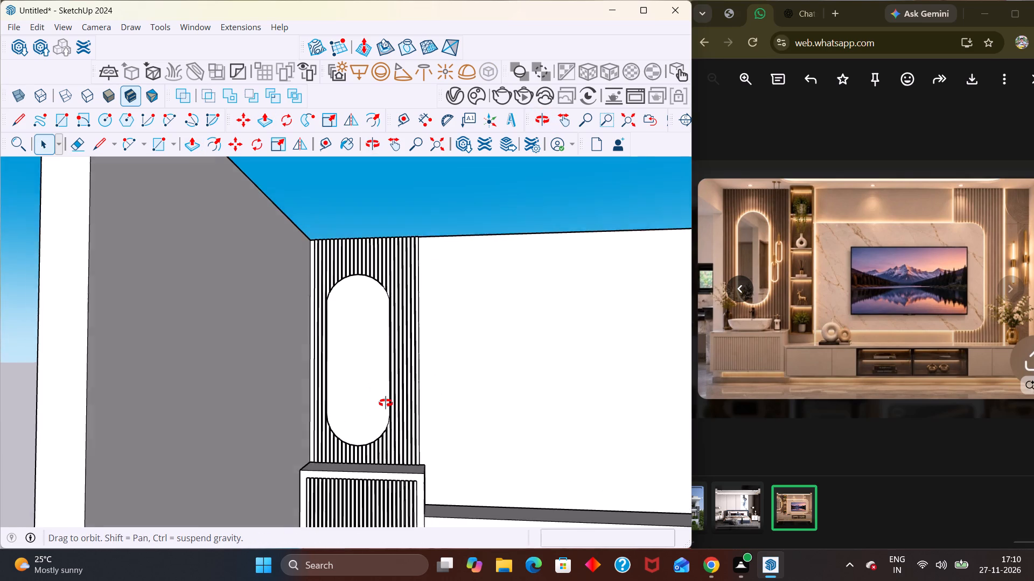
{"action": "middle_click_drag", "start_coordinate": [386, 403], "coordinate": [385, 433]}
{"action": "left_click", "coordinate": [371, 393]}
{"action": "key", "text": "m"}
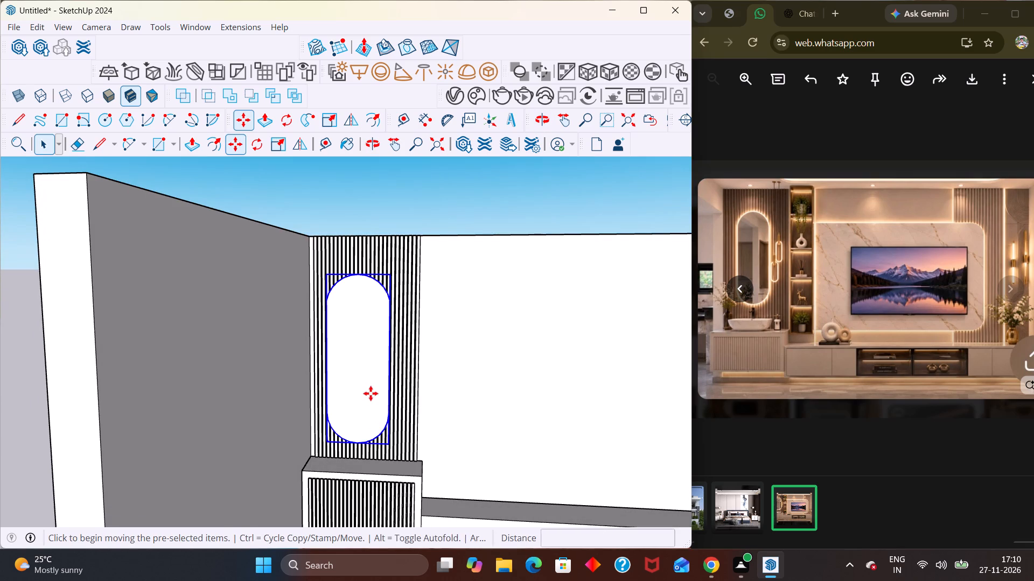
{"action": "left_click", "coordinate": [382, 443]}
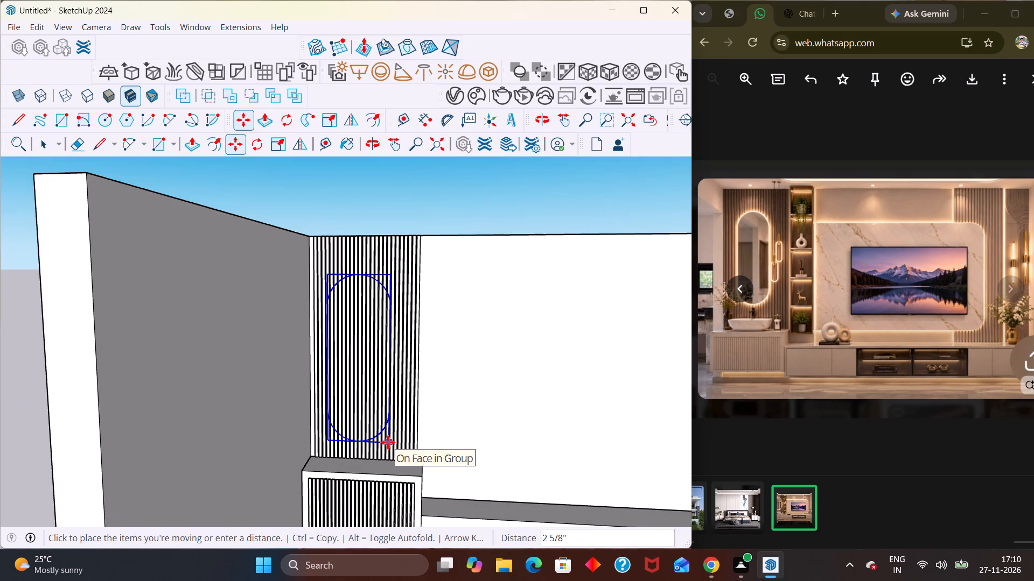
{"action": "middle_click_drag", "start_coordinate": [383, 445], "coordinate": [361, 492]}
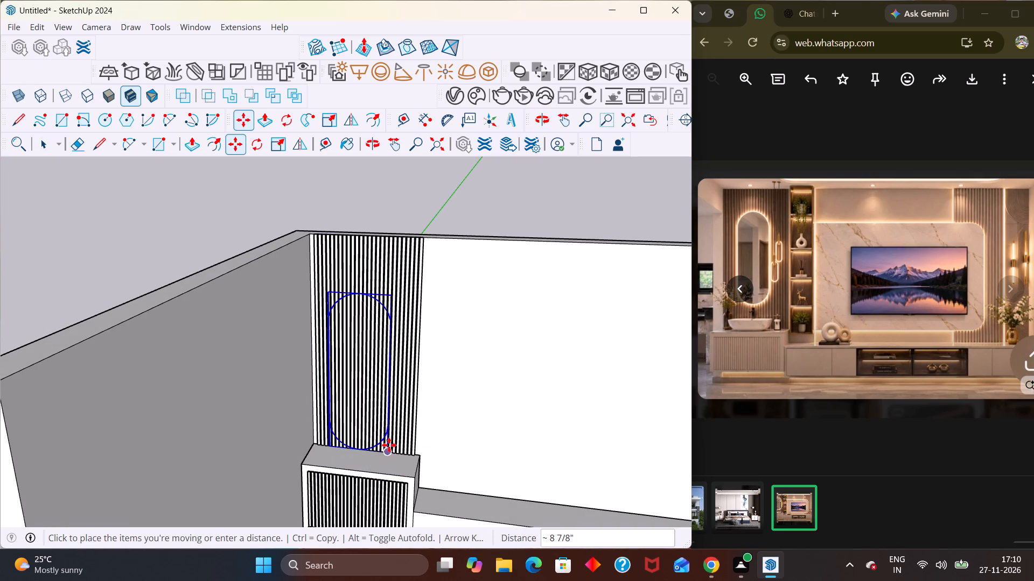
{"action": "middle_click_drag", "start_coordinate": [385, 447], "coordinate": [362, 523]}
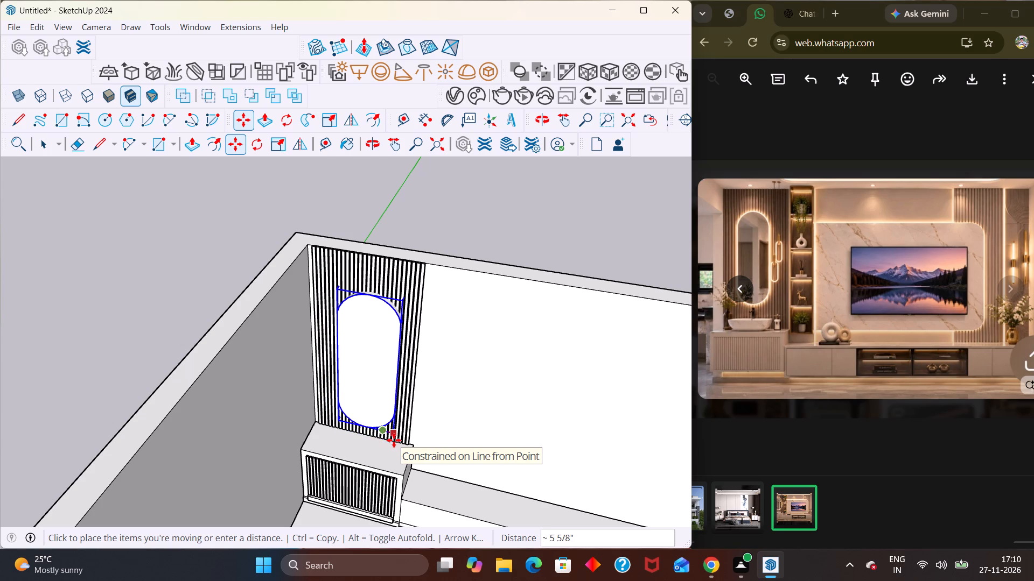
{"action": "left_click", "coordinate": [394, 440]}
{"action": "key", "text": "space"}
{"action": "left_click", "coordinate": [529, 249]}
Nudge the mirror group about 1 1/8" back along the slatted panel toward the side-wall corner.
{"action": "middle_click_drag", "start_coordinate": [448, 389], "coordinate": [494, 332]}
{"action": "scroll", "coordinate": [407, 362], "scroll_direction": "up", "scroll_amount": 3}
{"action": "left_click", "coordinate": [374, 327]}
{"action": "middle_click_drag", "start_coordinate": [448, 387], "coordinate": [345, 440]}
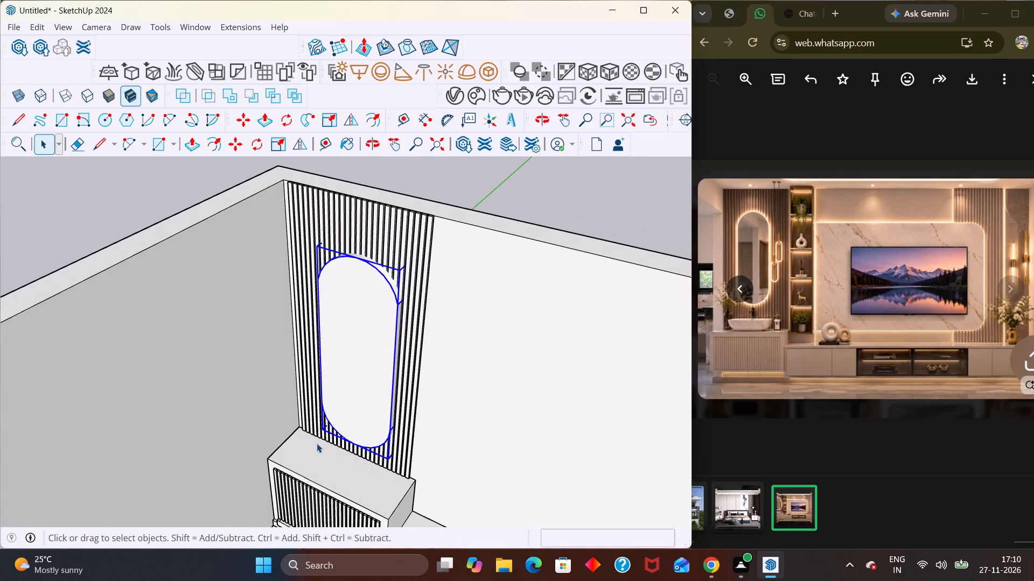
{"action": "key", "text": "m"}
{"action": "left_click", "coordinate": [323, 433]}
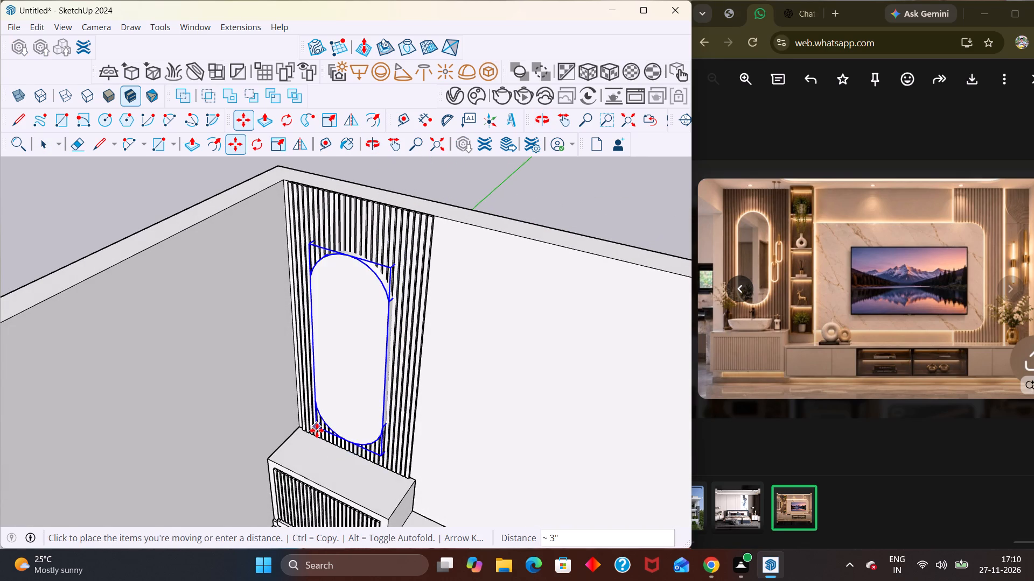
{"action": "left_click", "coordinate": [322, 431]}
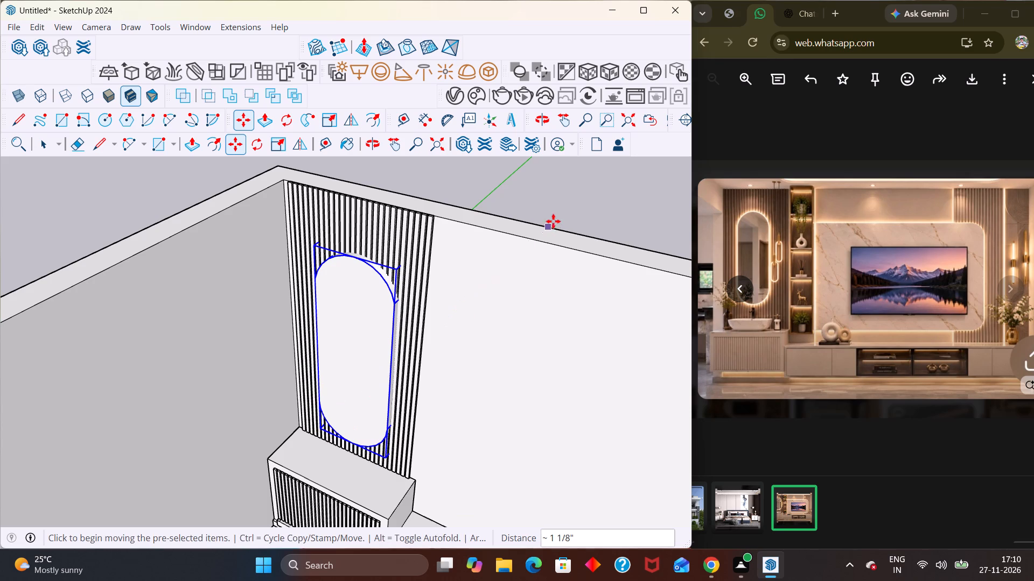
{"action": "key", "text": "space"}
{"action": "left_click", "coordinate": [556, 217]}
Raise the mirror group about 9" on the slatted panel, leaving more clearance above the fluted cabinet.
{"action": "scroll", "coordinate": [442, 387], "scroll_direction": "down", "scroll_amount": 3}
{"action": "middle_click_drag", "start_coordinate": [427, 454], "coordinate": [480, 343]}
{"action": "scroll", "coordinate": [387, 394], "scroll_direction": "up", "scroll_amount": 2}
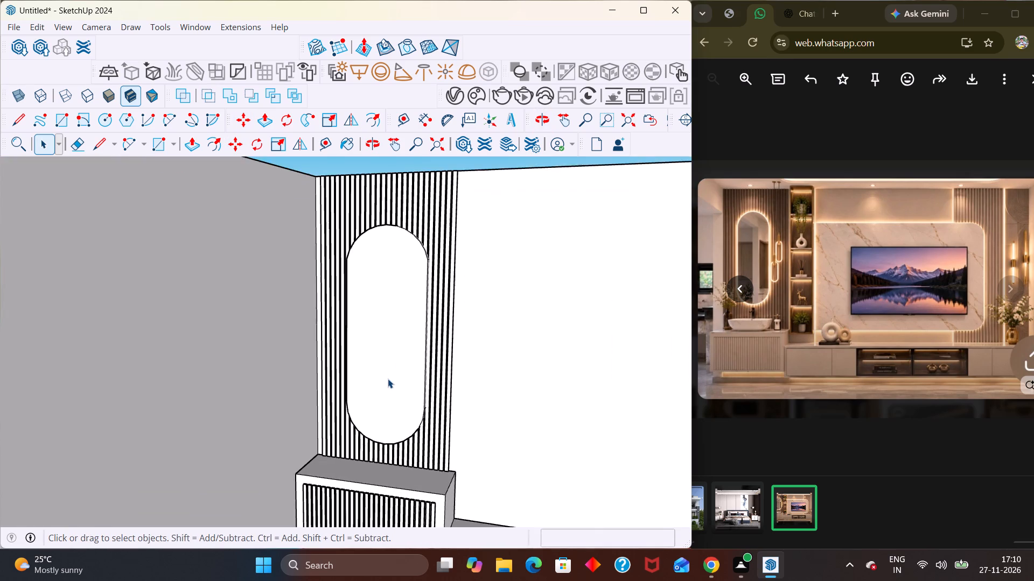
{"action": "scroll", "coordinate": [393, 385], "scroll_direction": "down", "scroll_amount": 10}
{"action": "middle_click_drag", "start_coordinate": [434, 447], "coordinate": [469, 424]}
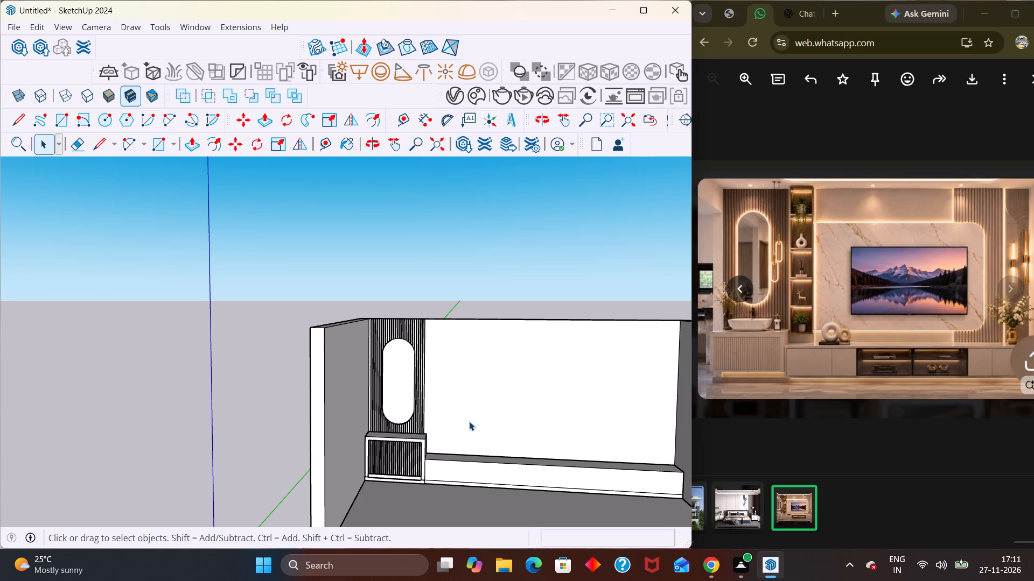
{"action": "scroll", "coordinate": [371, 409], "scroll_direction": "up", "scroll_amount": 1}
{"action": "middle_click_drag", "start_coordinate": [371, 409], "coordinate": [429, 427]}
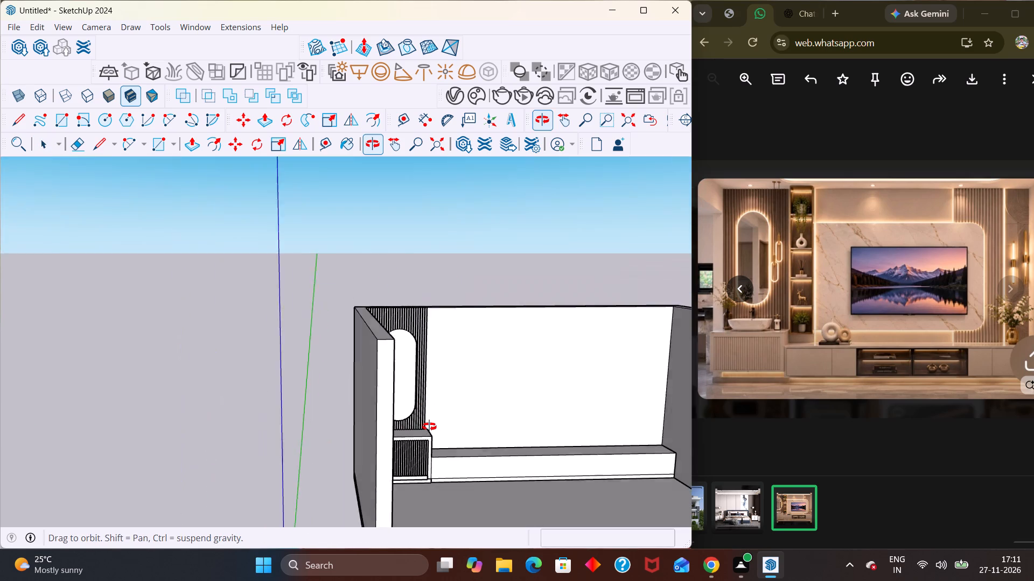
{"action": "middle_click_drag", "start_coordinate": [429, 427], "coordinate": [425, 401]}
{"action": "scroll", "coordinate": [426, 402], "scroll_direction": "up", "scroll_amount": 2}
{"action": "middle_click_drag", "start_coordinate": [389, 419], "coordinate": [336, 449]}
{"action": "left_click", "coordinate": [392, 402]}
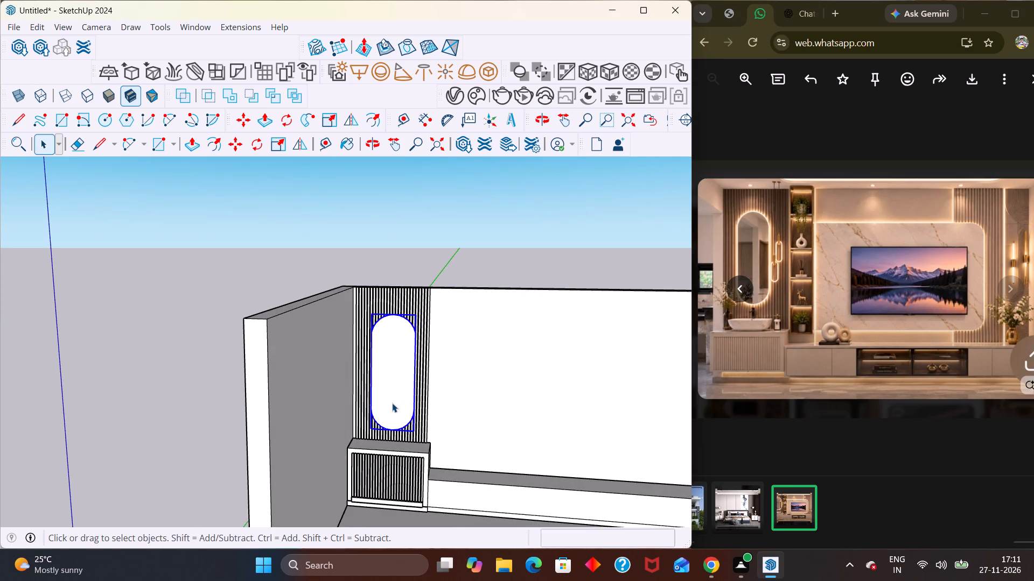
{"action": "key", "text": "m"}
{"action": "left_click", "coordinate": [414, 430]}
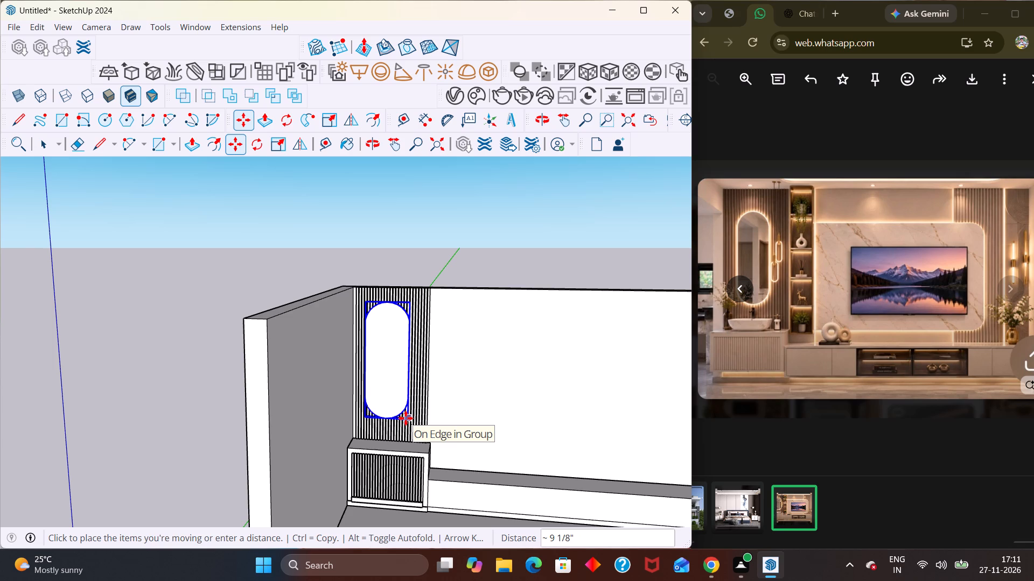
{"action": "left_click", "coordinate": [408, 418]}
{"action": "key", "text": "space"}
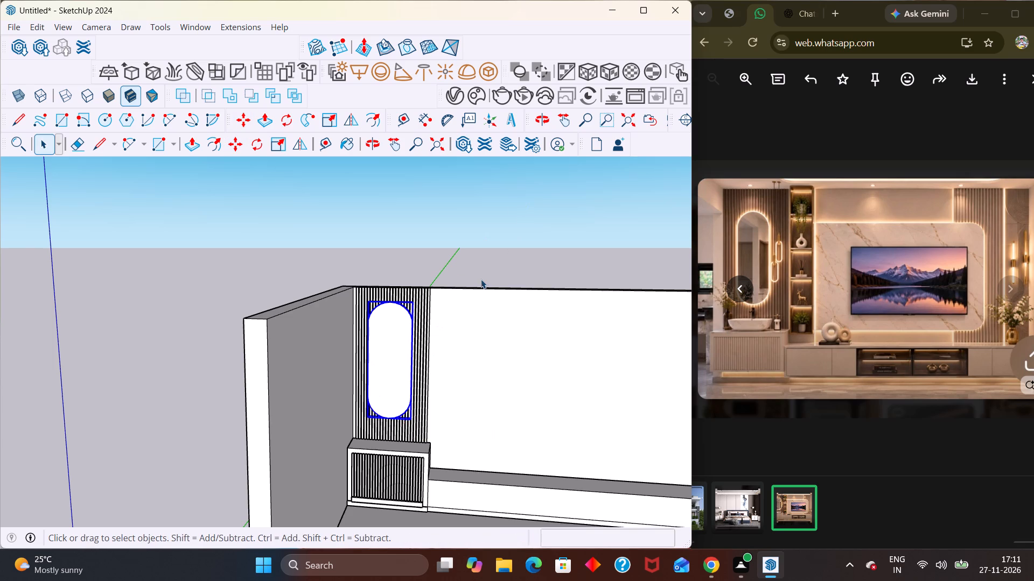
{"action": "left_click", "coordinate": [480, 280]}
Examine the mirror's placement on the slatted panel and the rest of the room from several angles.
{"action": "middle_click_drag", "start_coordinate": [440, 345], "coordinate": [437, 318]}
{"action": "middle_click_drag", "start_coordinate": [438, 319], "coordinate": [456, 362]}
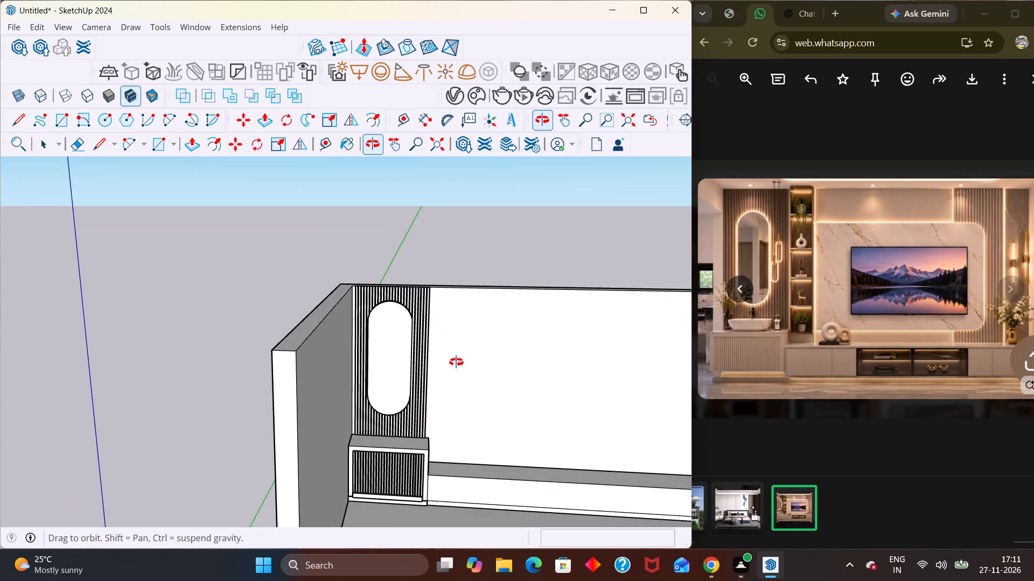
{"action": "middle_click_drag", "start_coordinate": [456, 362], "coordinate": [378, 367]}
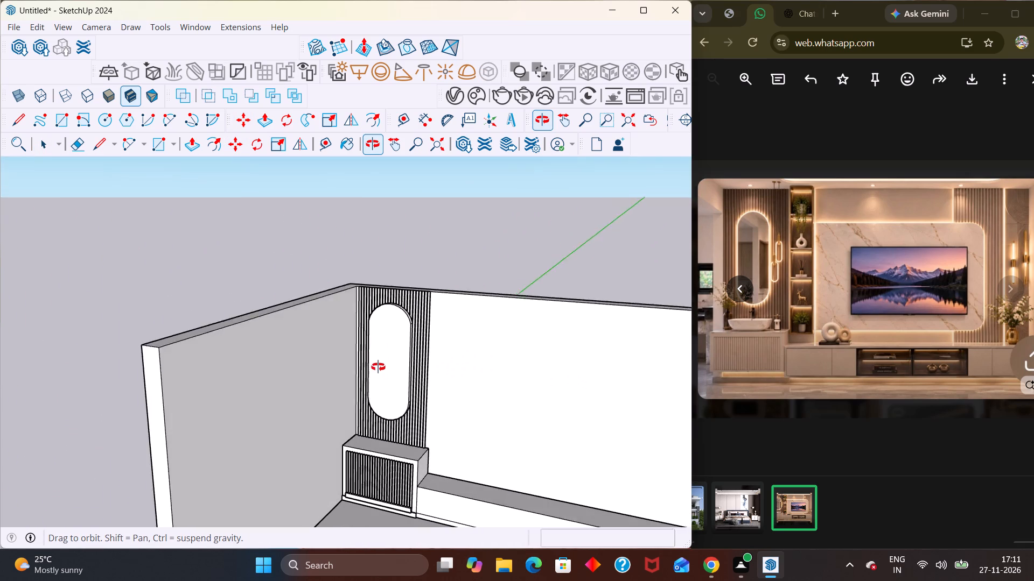
{"action": "middle_click_drag", "start_coordinate": [378, 367], "coordinate": [374, 348]}
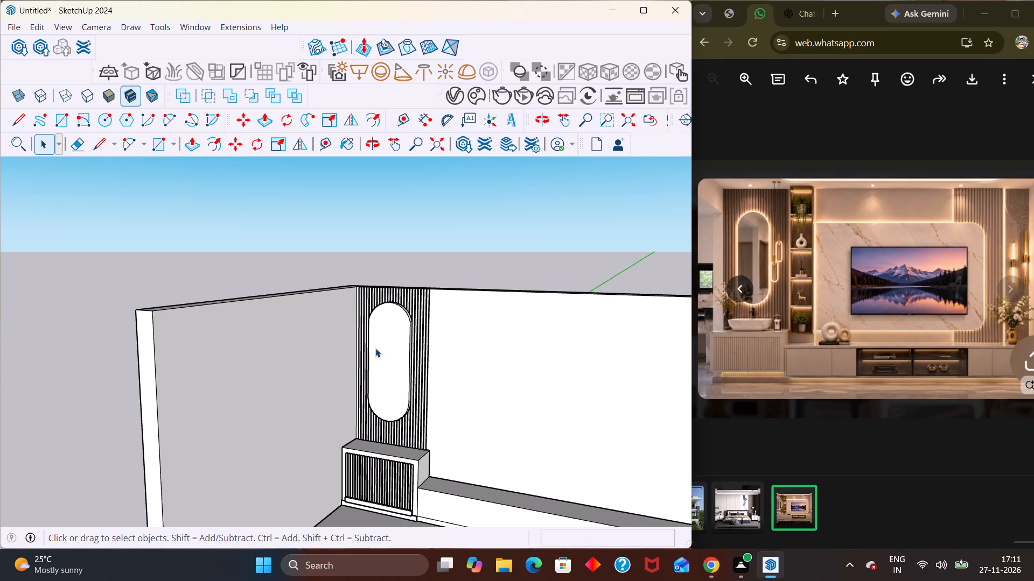
{"action": "scroll", "coordinate": [650, 342], "scroll_direction": "down", "scroll_amount": 10}
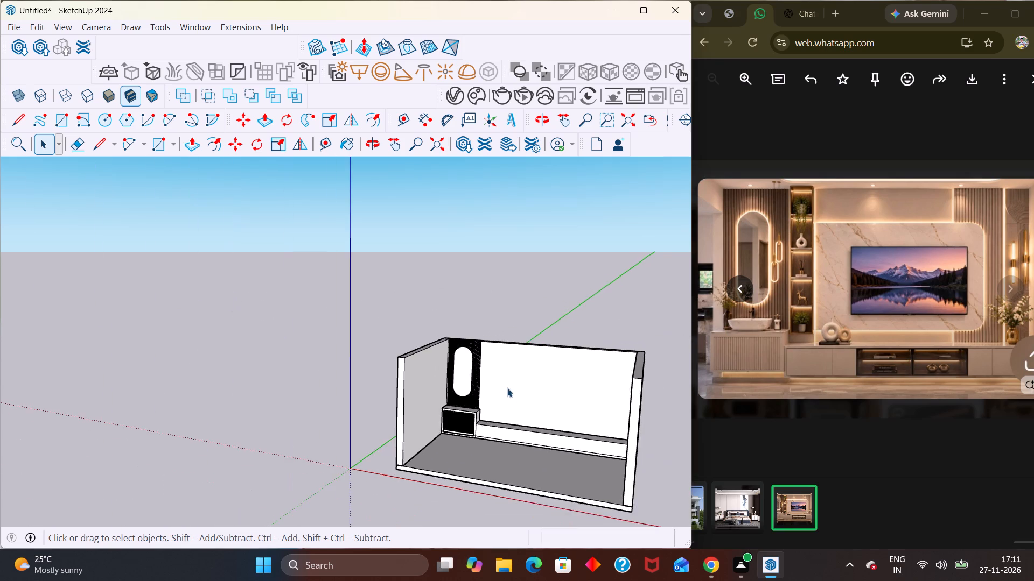
{"action": "middle_click_drag", "start_coordinate": [509, 416], "coordinate": [592, 362]}
{"action": "scroll", "coordinate": [527, 362], "scroll_direction": "up", "scroll_amount": 3}
{"action": "middle_click_drag", "start_coordinate": [505, 393], "coordinate": [481, 442]}
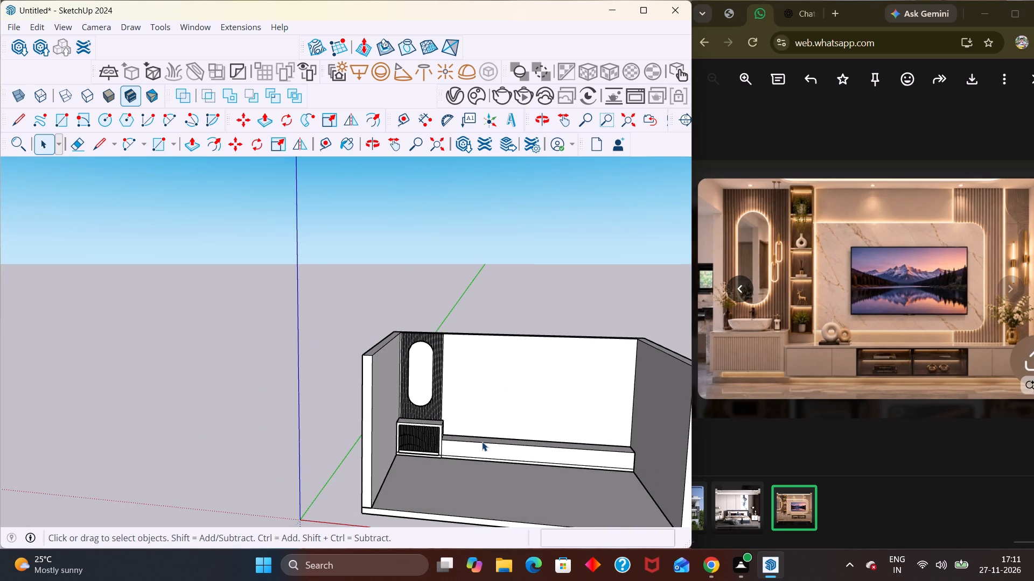
{"action": "scroll", "coordinate": [467, 377], "scroll_direction": "up", "scroll_amount": 5}
{"action": "middle_click_drag", "start_coordinate": [441, 343], "coordinate": [436, 382]}
{"action": "scroll", "coordinate": [436, 382], "scroll_direction": "up", "scroll_amount": 1}
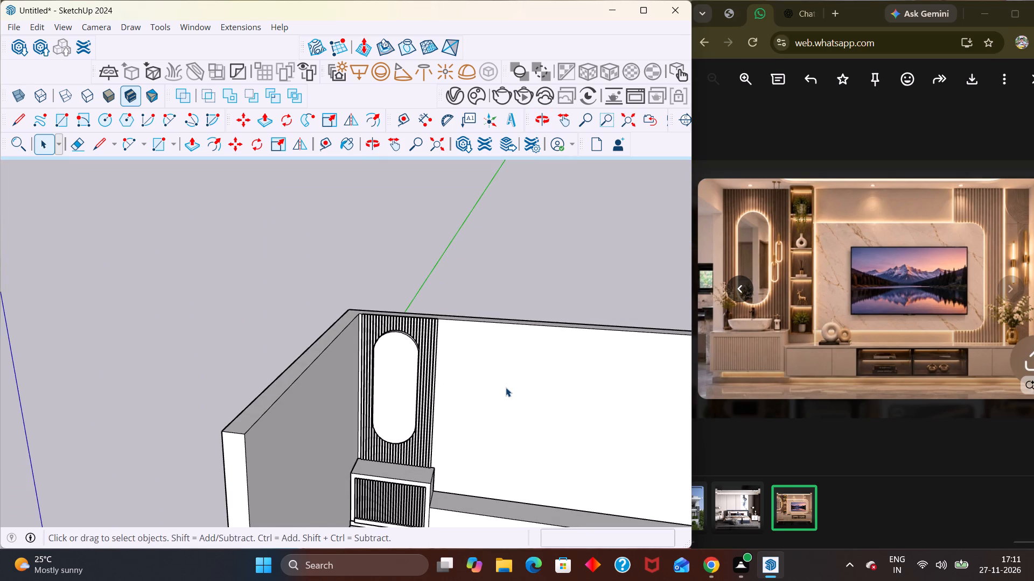
Inside the cabinet group, draw a rectangle about 2' 2 1/4" by 1' 2 9/16" on the low ledge's top, against the wall beside the fluted cabinet.
{"action": "scroll", "coordinate": [506, 387], "scroll_direction": "down", "scroll_amount": 4}
{"action": "middle_click_drag", "start_coordinate": [488, 470], "coordinate": [470, 476]}
{"action": "scroll", "coordinate": [488, 470], "scroll_direction": "up", "scroll_amount": 1}
{"action": "middle_click", "coordinate": [467, 473]}
{"action": "scroll", "coordinate": [466, 471], "scroll_direction": "up", "scroll_amount": 2}
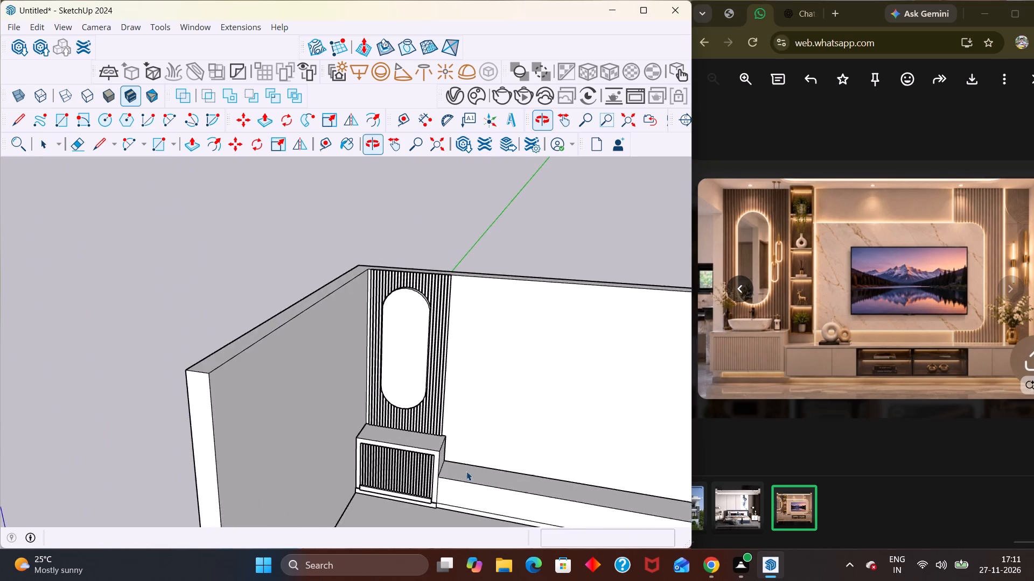
{"action": "scroll", "coordinate": [466, 471], "scroll_direction": "up", "scroll_amount": 4}
{"action": "middle_click_drag", "start_coordinate": [469, 475], "coordinate": [460, 513]}
{"action": "scroll", "coordinate": [460, 513], "scroll_direction": "up", "scroll_amount": 5}
{"action": "middle_click", "coordinate": [440, 465]}
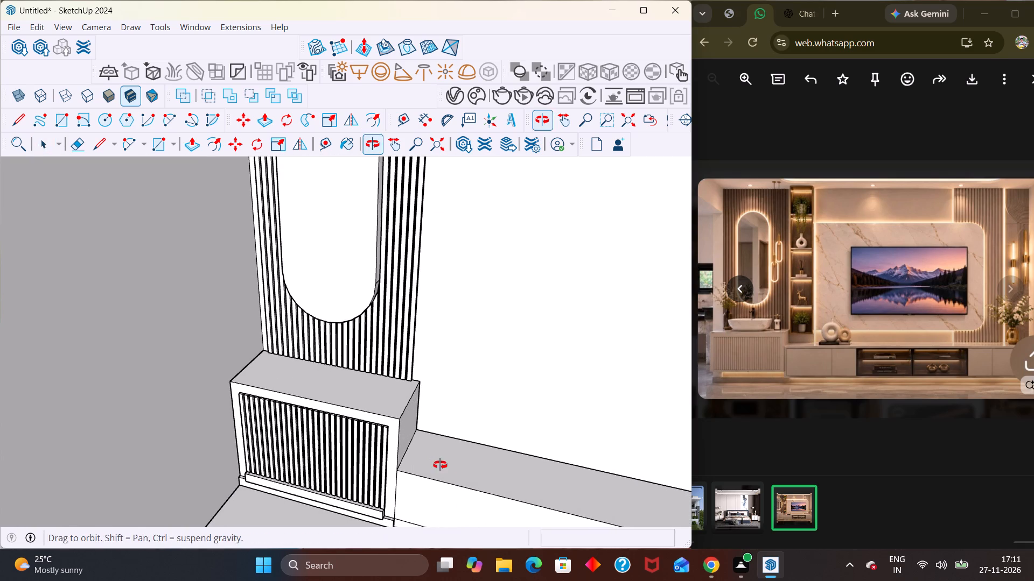
{"action": "double_click", "coordinate": [438, 463]}
{"action": "key", "text": "r"}
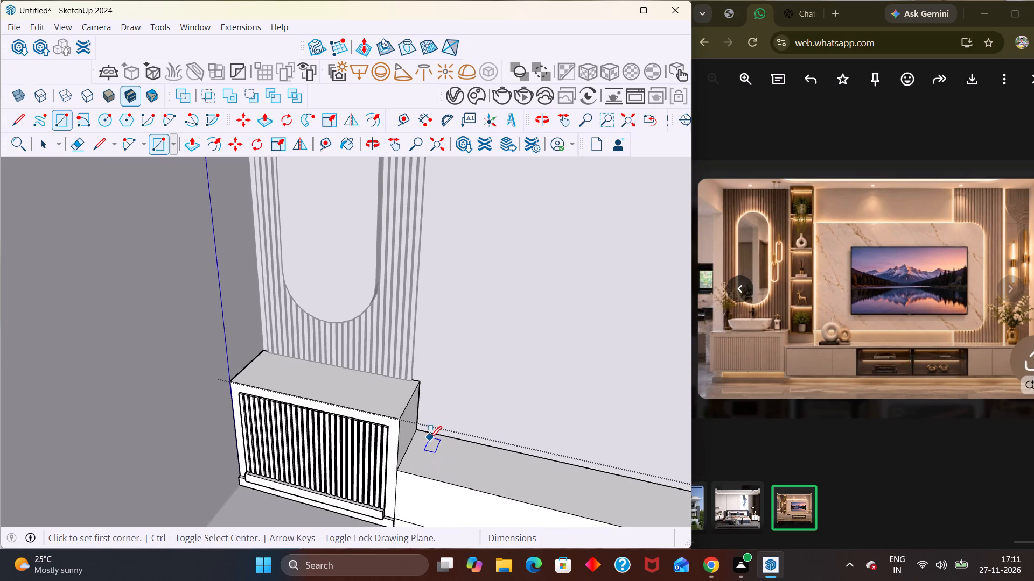
{"action": "left_click", "coordinate": [419, 432]}
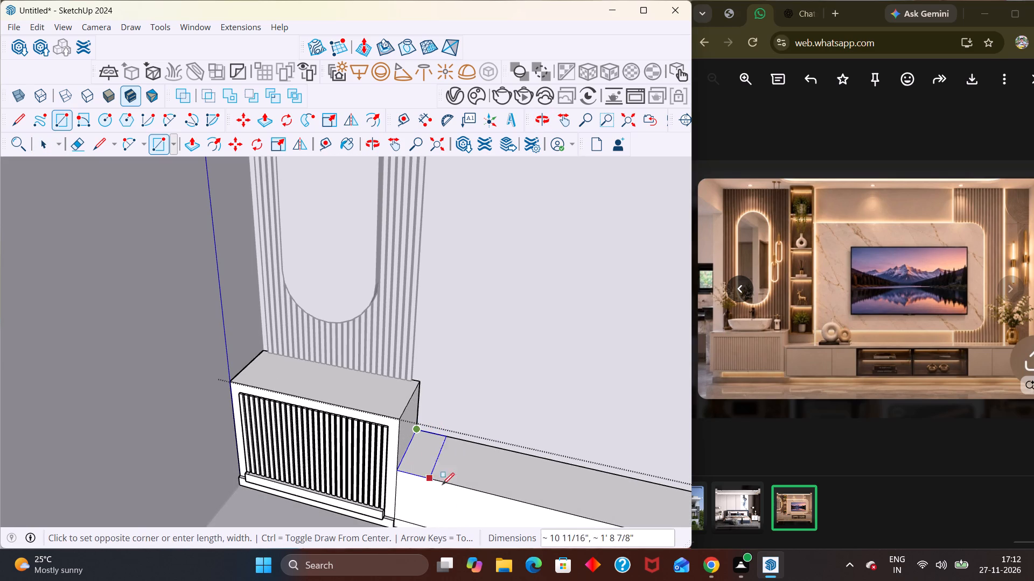
{"action": "scroll", "coordinate": [467, 478], "scroll_direction": "down", "scroll_amount": 4}
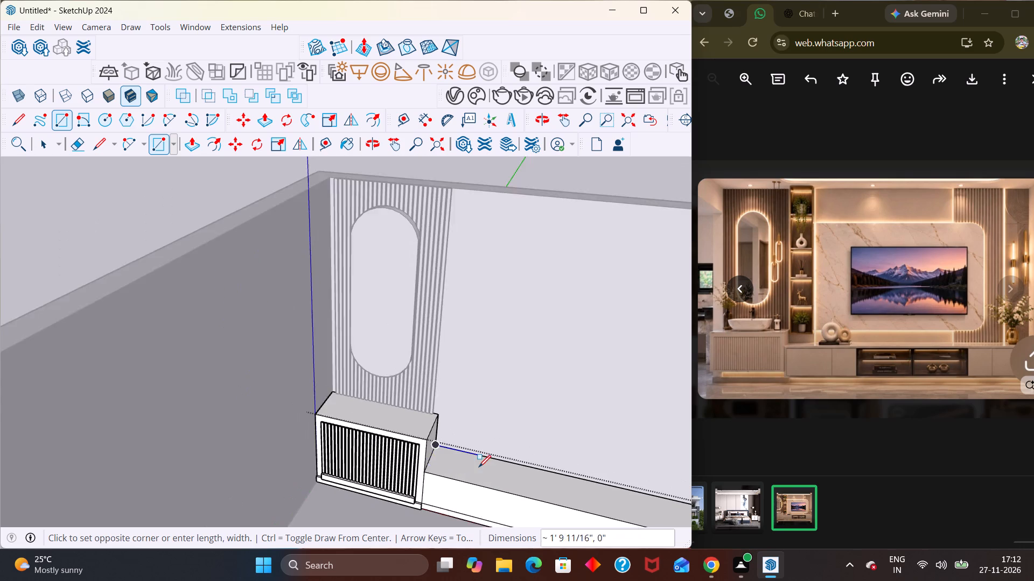
{"action": "scroll", "coordinate": [479, 467], "scroll_direction": "down", "scroll_amount": 4}
{"action": "scroll", "coordinate": [479, 466], "scroll_direction": "up", "scroll_amount": 1}
{"action": "scroll", "coordinate": [479, 466], "scroll_direction": "down", "scroll_amount": 1}
{"action": "scroll", "coordinate": [478, 476], "scroll_direction": "up", "scroll_amount": 3}
{"action": "scroll", "coordinate": [478, 476], "scroll_direction": "down", "scroll_amount": 4}
{"action": "middle_click", "coordinate": [478, 476]}
{"action": "scroll", "coordinate": [478, 476], "scroll_direction": "up", "scroll_amount": 1}
{"action": "scroll", "coordinate": [477, 476], "scroll_direction": "down", "scroll_amount": 2}
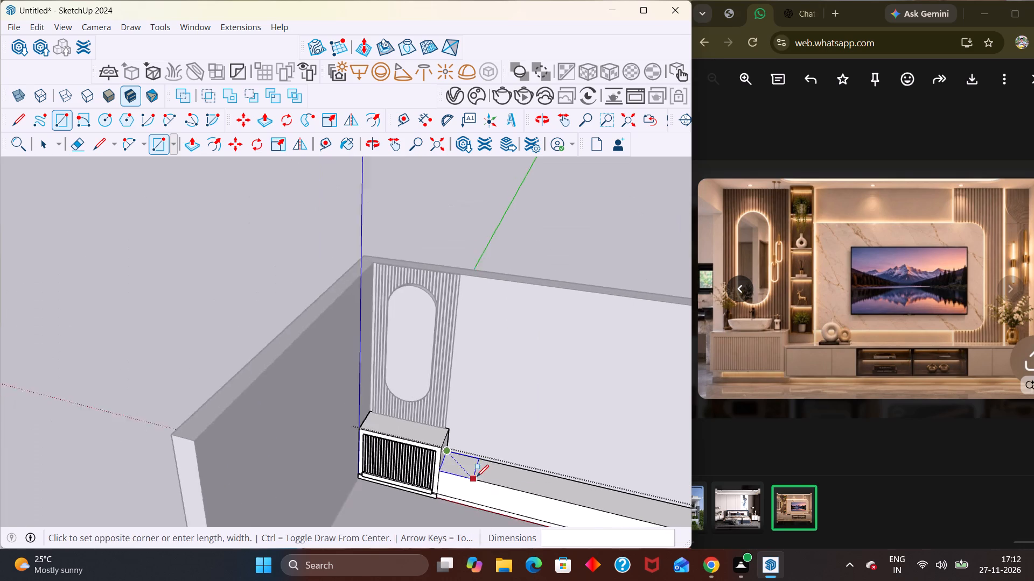
{"action": "scroll", "coordinate": [477, 477], "scroll_direction": "down", "scroll_amount": 2}
{"action": "middle_click_drag", "start_coordinate": [470, 477], "coordinate": [514, 471]}
{"action": "scroll", "coordinate": [507, 468], "scroll_direction": "up", "scroll_amount": 6}
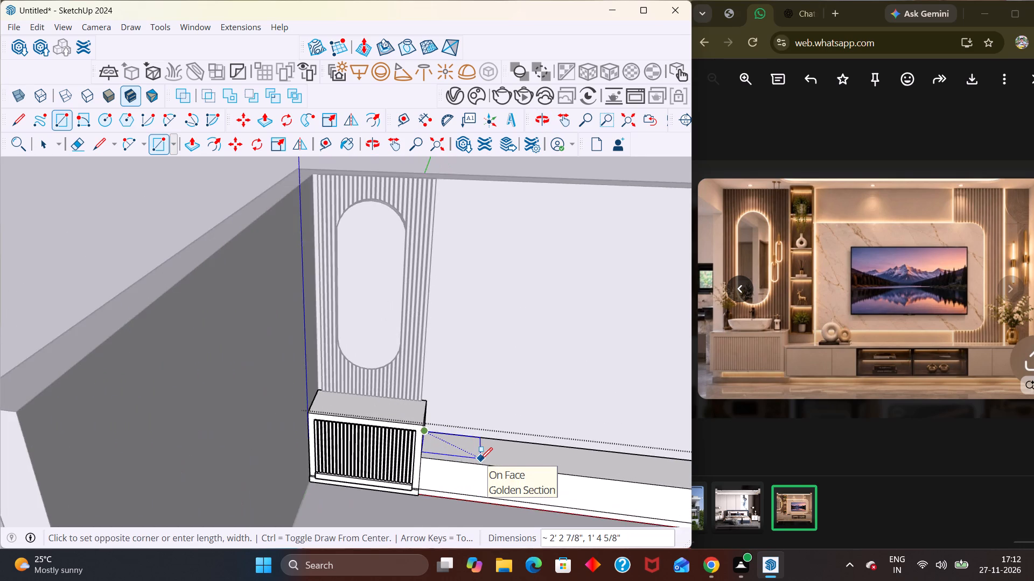
{"action": "scroll", "coordinate": [480, 459], "scroll_direction": "up", "scroll_amount": 3}
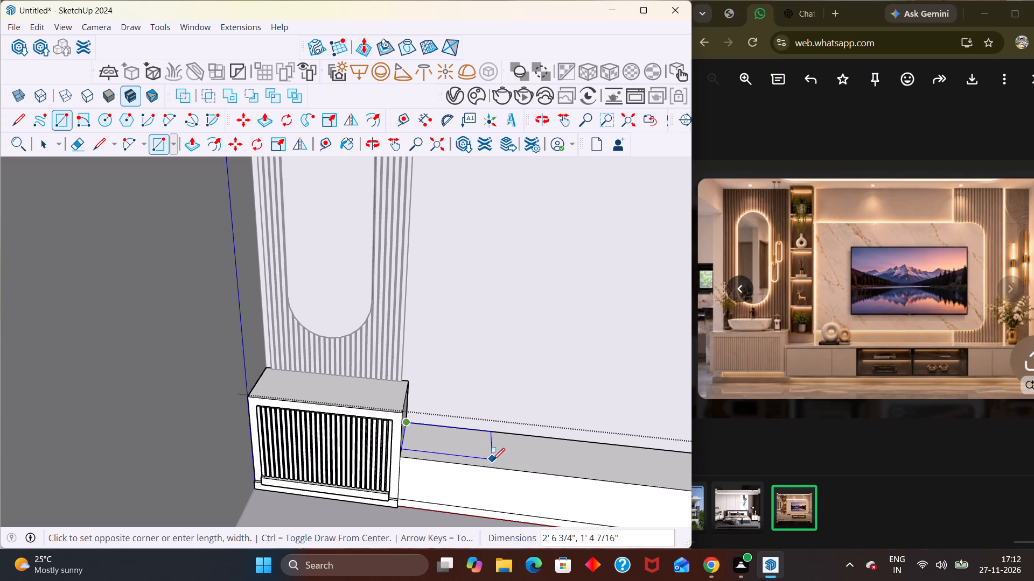
{"action": "middle_click_drag", "start_coordinate": [492, 459], "coordinate": [483, 540]}
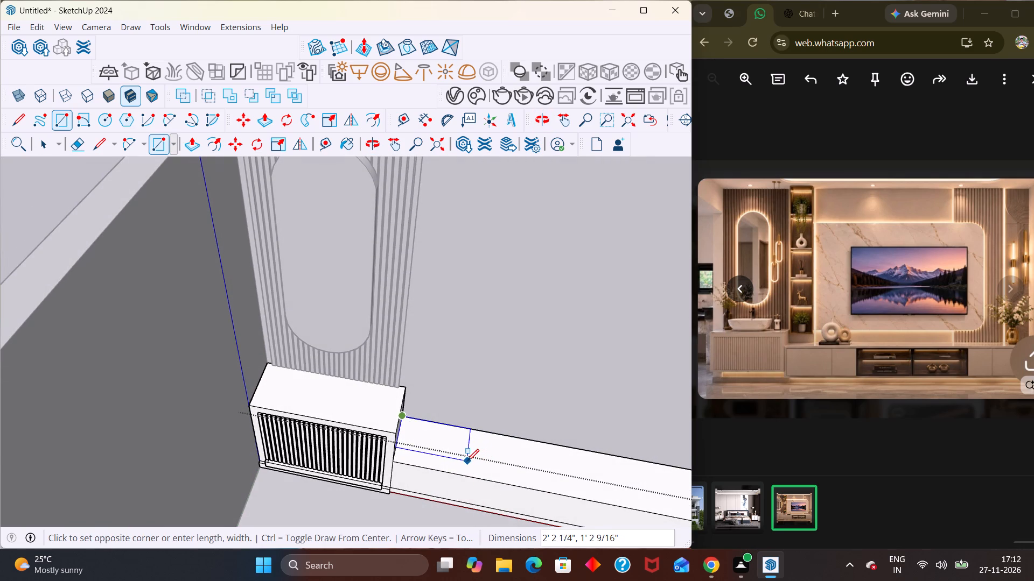
{"action": "left_click", "coordinate": [467, 461]}
Make the new rectangle, face and edges together, a group of its own.
{"action": "scroll", "coordinate": [484, 421], "scroll_direction": "down", "scroll_amount": 3}
{"action": "key", "text": "space"}
{"action": "double_click", "coordinate": [452, 436]}
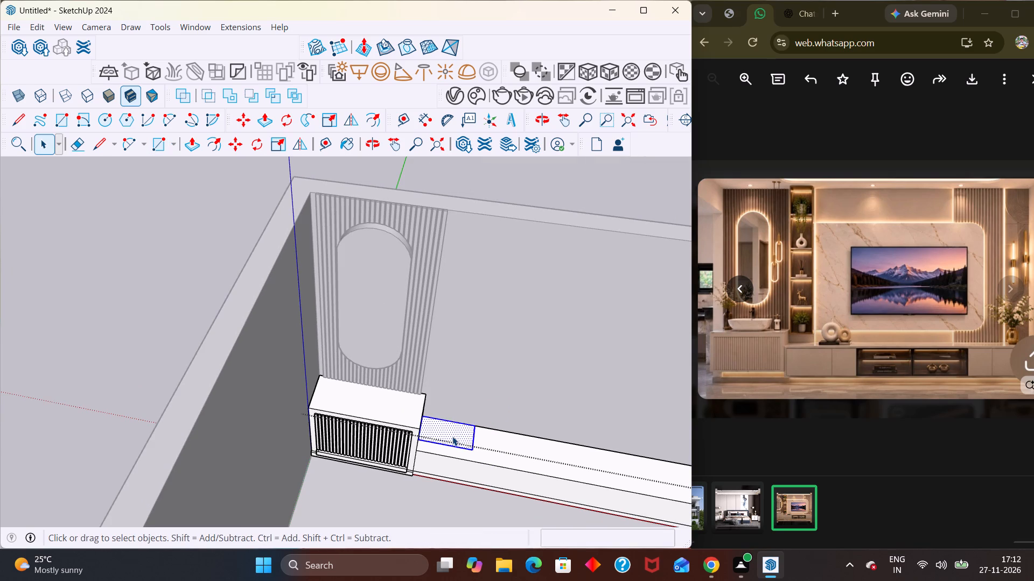
{"action": "right_click", "coordinate": [452, 436]}
{"action": "left_click", "coordinate": [513, 224]}
Pull the grouped rectangle beside the fluted cabinet up about 10' 1 7/8", level with the slatted panel's top, forming a tall column.
{"action": "double_click", "coordinate": [449, 440]}
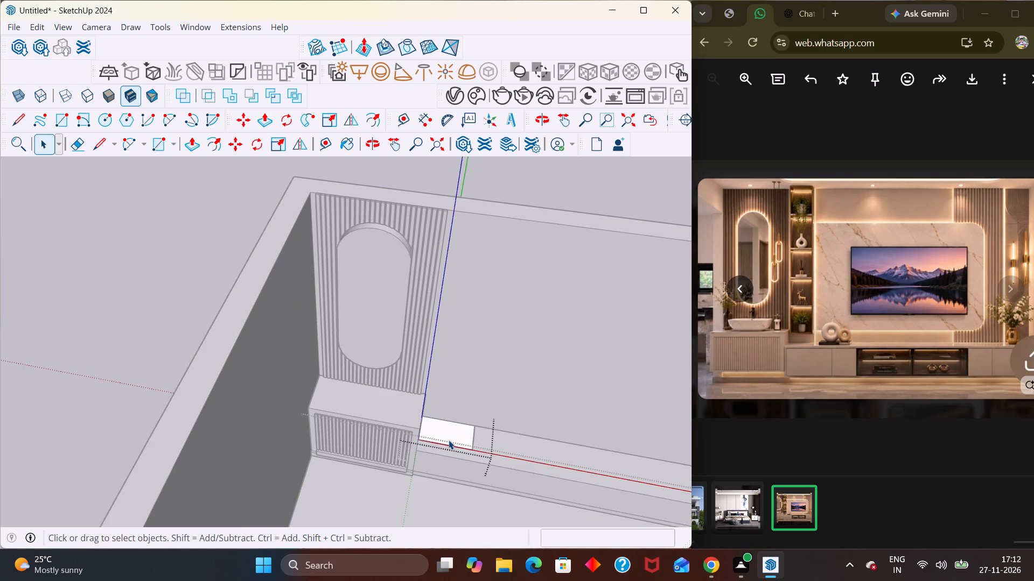
{"action": "key", "text": "p"}
{"action": "scroll", "coordinate": [464, 363], "scroll_direction": "down", "scroll_amount": 5}
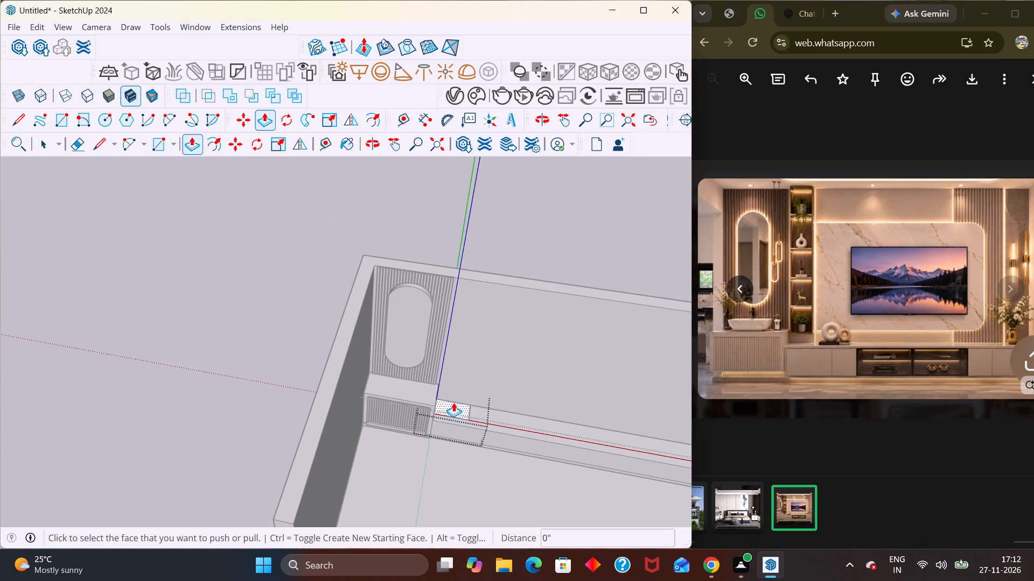
{"action": "left_click", "coordinate": [455, 403]}
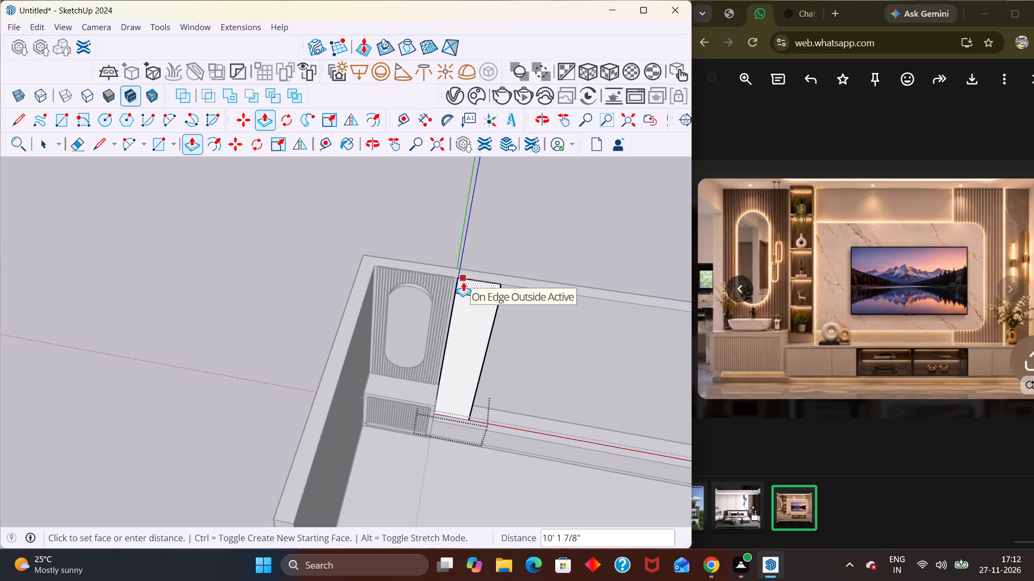
{"action": "left_click", "coordinate": [463, 282]}
{"action": "middle_click_drag", "start_coordinate": [484, 322], "coordinate": [489, 261]}
{"action": "key", "text": "space"}
{"action": "scroll", "coordinate": [569, 231], "scroll_direction": "down", "scroll_amount": 3}
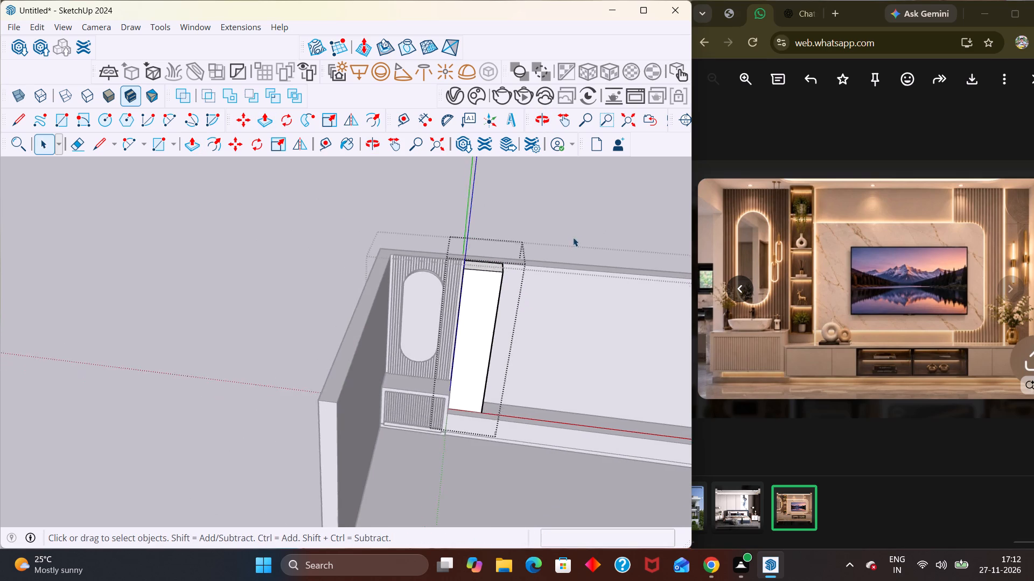
{"action": "left_click", "coordinate": [564, 308]}
{"action": "scroll", "coordinate": [579, 406], "scroll_direction": "down", "scroll_amount": 9}
{"action": "middle_click_drag", "start_coordinate": [567, 420], "coordinate": [556, 385]}
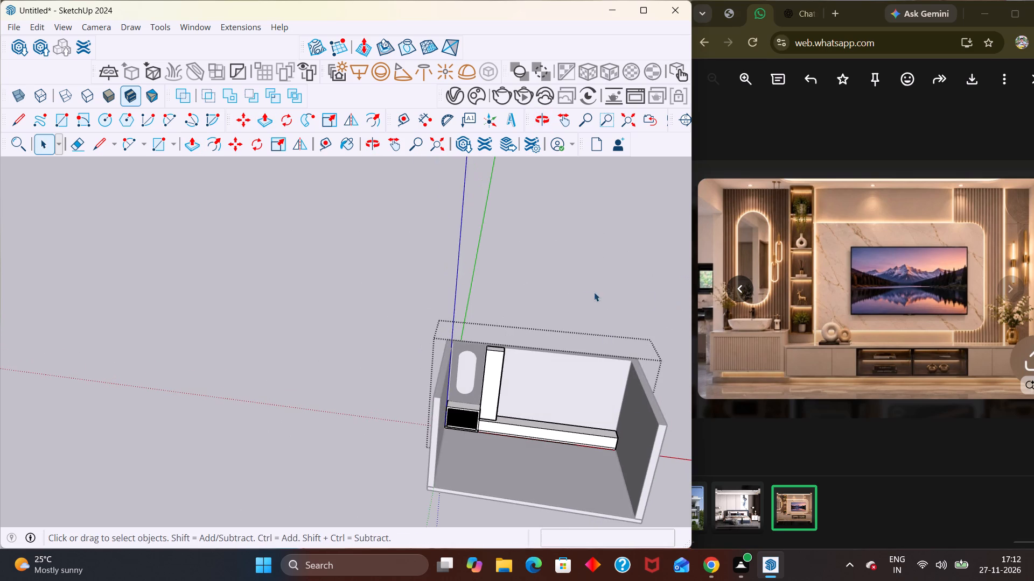
{"action": "left_click", "coordinate": [582, 280]}
Examine the tall column's height and depth against the slatted panel, mirror and walls from several angles.
{"action": "middle_click_drag", "start_coordinate": [610, 457], "coordinate": [601, 377]}
{"action": "middle_click", "coordinate": [600, 376]}
{"action": "scroll", "coordinate": [599, 375], "scroll_direction": "up", "scroll_amount": 2}
{"action": "middle_click_drag", "start_coordinate": [543, 435], "coordinate": [536, 410]}
{"action": "middle_click_drag", "start_coordinate": [491, 431], "coordinate": [537, 421]}
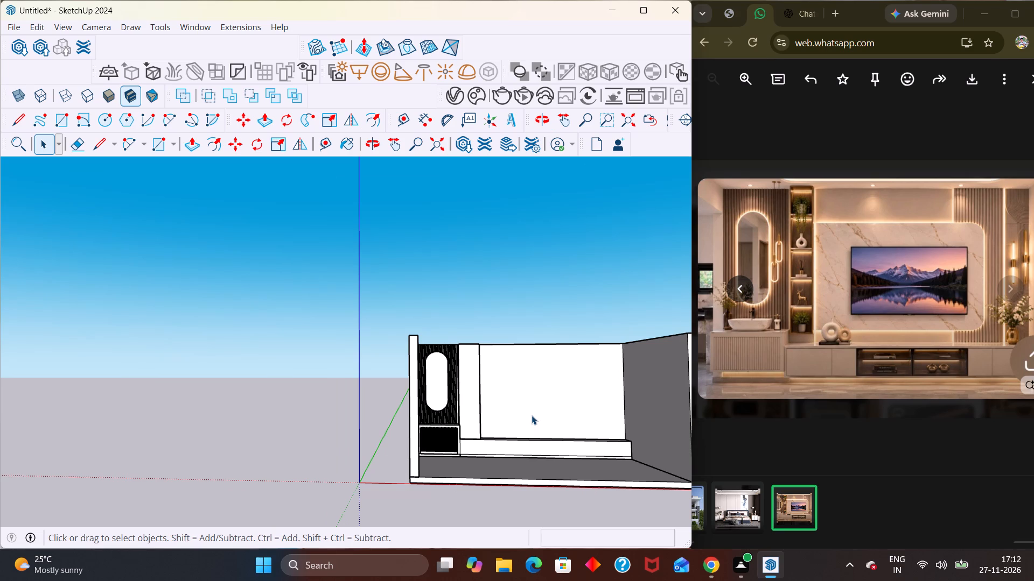
{"action": "scroll", "coordinate": [443, 364], "scroll_direction": "up", "scroll_amount": 6}
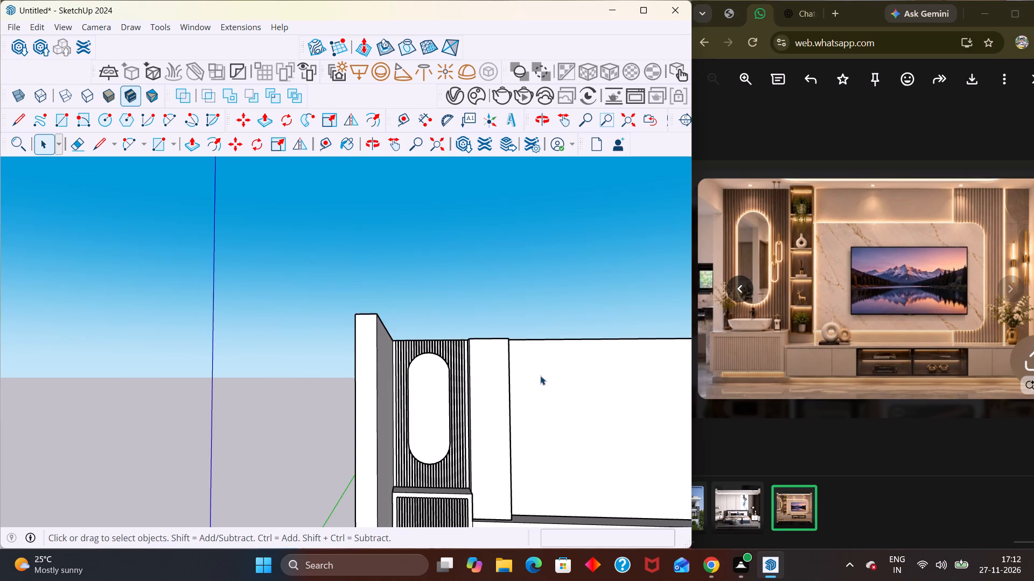
{"action": "middle_click_drag", "start_coordinate": [541, 376], "coordinate": [511, 363]}
{"action": "scroll", "coordinate": [511, 363], "scroll_direction": "up", "scroll_amount": 3}
{"action": "middle_click_drag", "start_coordinate": [512, 362], "coordinate": [388, 398]}
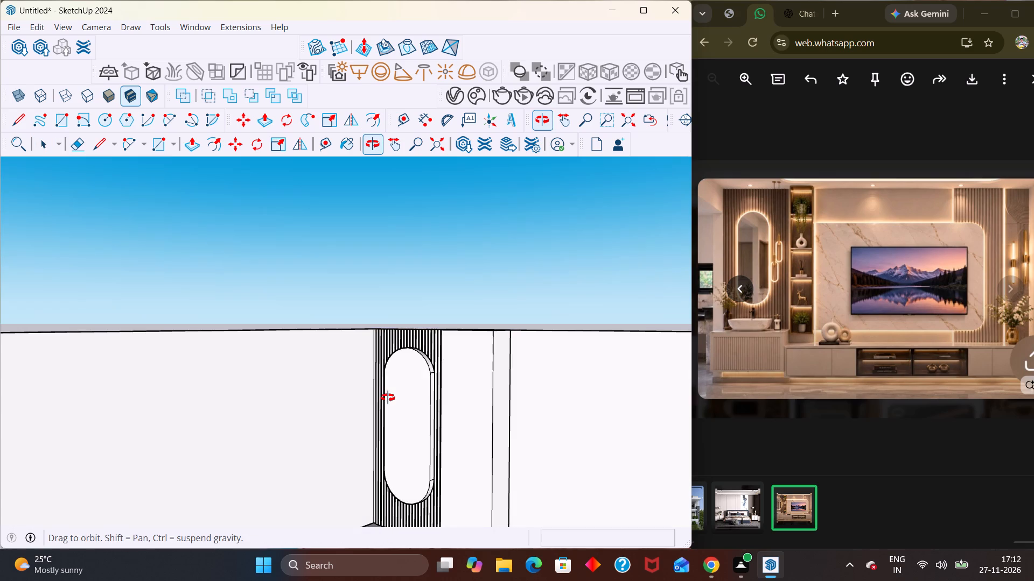
{"action": "middle_click_drag", "start_coordinate": [388, 398], "coordinate": [390, 398]}
{"action": "middle_click", "coordinate": [392, 398]}
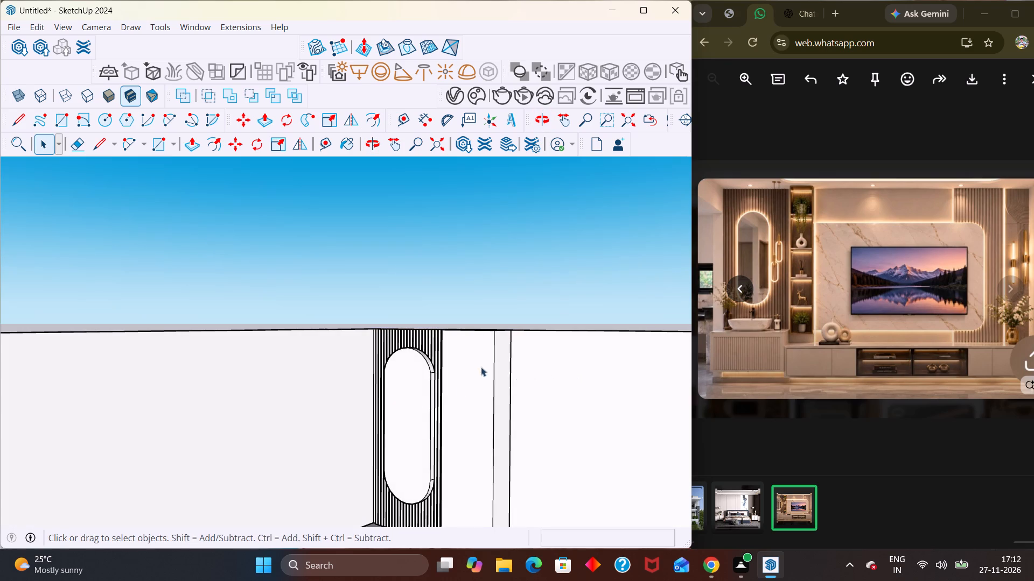
{"action": "scroll", "coordinate": [452, 355], "scroll_direction": "down", "scroll_amount": 3}
{"action": "middle_click_drag", "start_coordinate": [474, 380], "coordinate": [409, 459]}
{"action": "scroll", "coordinate": [416, 363], "scroll_direction": "up", "scroll_amount": 6}
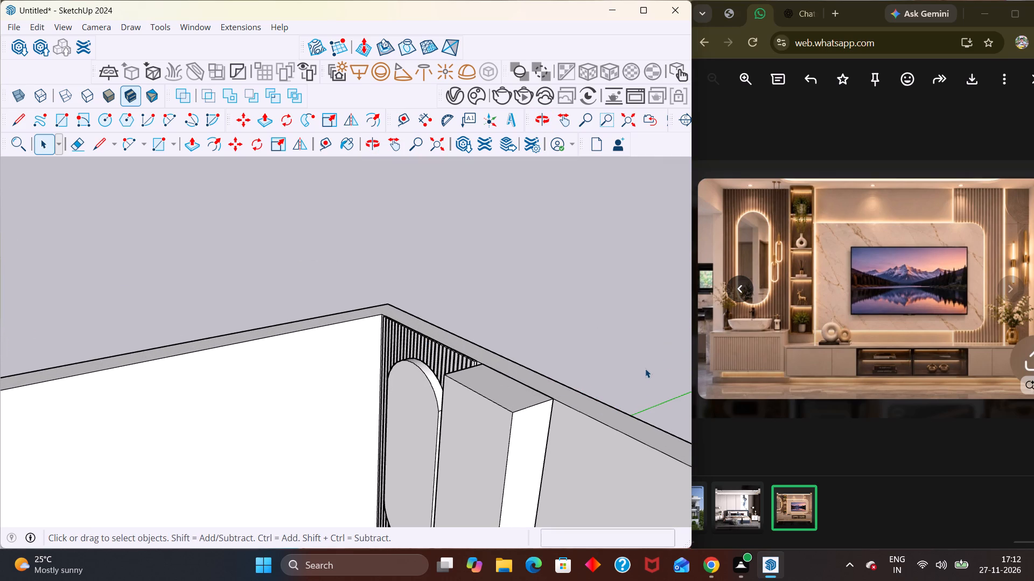
{"action": "scroll", "coordinate": [647, 369], "scroll_direction": "down", "scroll_amount": 4}
{"action": "scroll", "coordinate": [571, 411], "scroll_direction": "down", "scroll_amount": 6}
{"action": "middle_click_drag", "start_coordinate": [546, 412], "coordinate": [542, 371]}
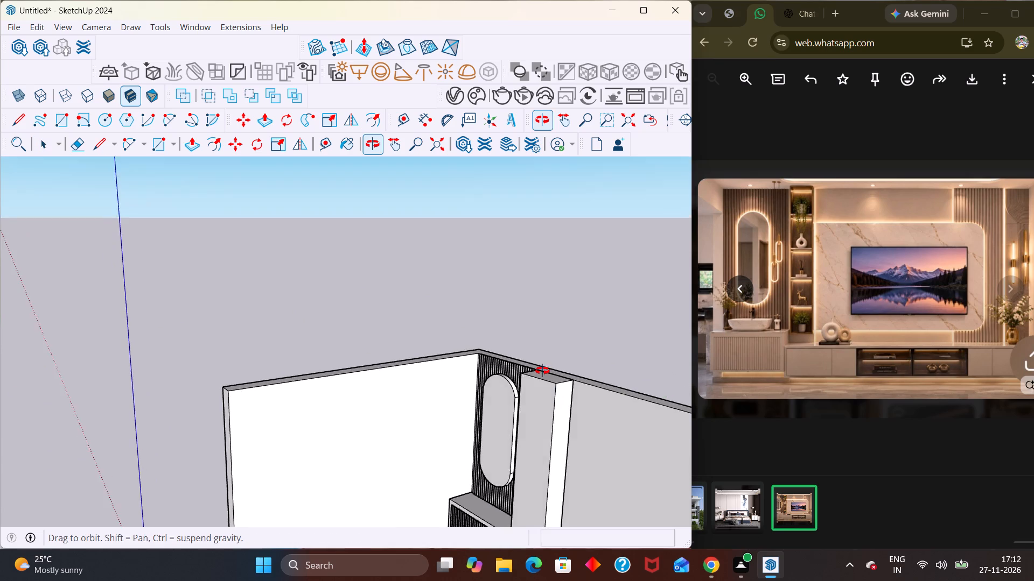
{"action": "middle_click_drag", "start_coordinate": [542, 371], "coordinate": [543, 371]}
Inside the column's group, copy the front face's top edge straight down to the bottom of that face.
{"action": "scroll", "coordinate": [543, 371], "scroll_direction": "up", "scroll_amount": 4}
{"action": "middle_click_drag", "start_coordinate": [559, 395], "coordinate": [605, 371]}
{"action": "scroll", "coordinate": [605, 371], "scroll_direction": "up", "scroll_amount": 1}
{"action": "double_click", "coordinate": [540, 384]}
{"action": "scroll", "coordinate": [573, 363], "scroll_direction": "up", "scroll_amount": 3}
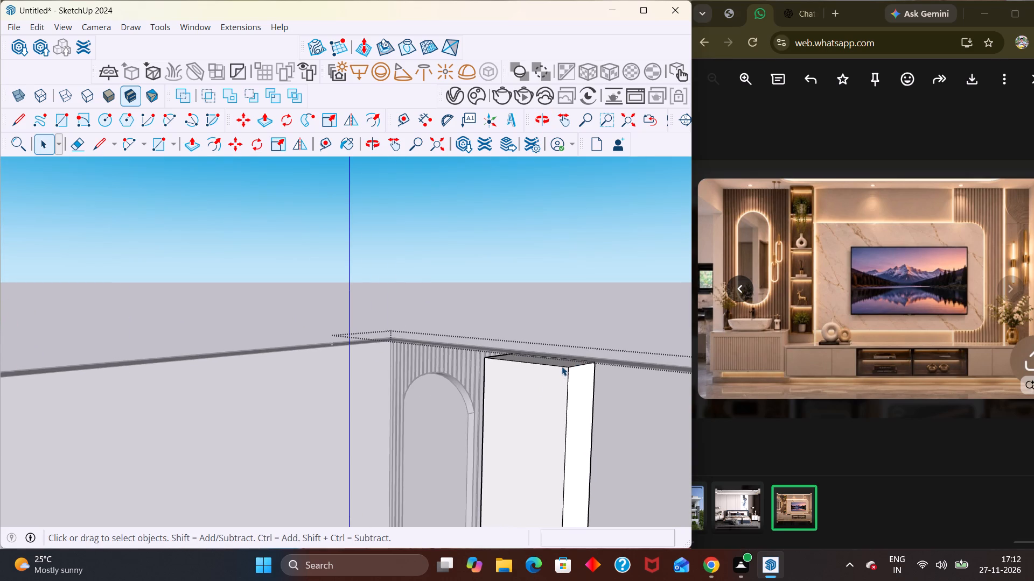
{"action": "left_click", "coordinate": [562, 366]}
{"action": "scroll", "coordinate": [565, 366], "scroll_direction": "down", "scroll_amount": 4}
{"action": "scroll", "coordinate": [576, 360], "scroll_direction": "up", "scroll_amount": 1}
{"action": "double_click", "coordinate": [539, 385]}
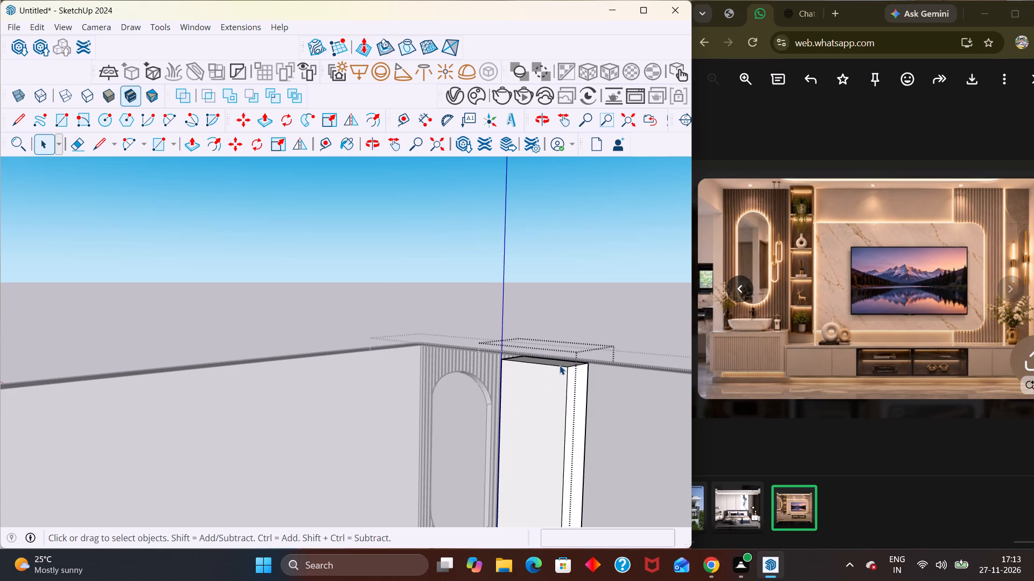
{"action": "left_click", "coordinate": [558, 370]}
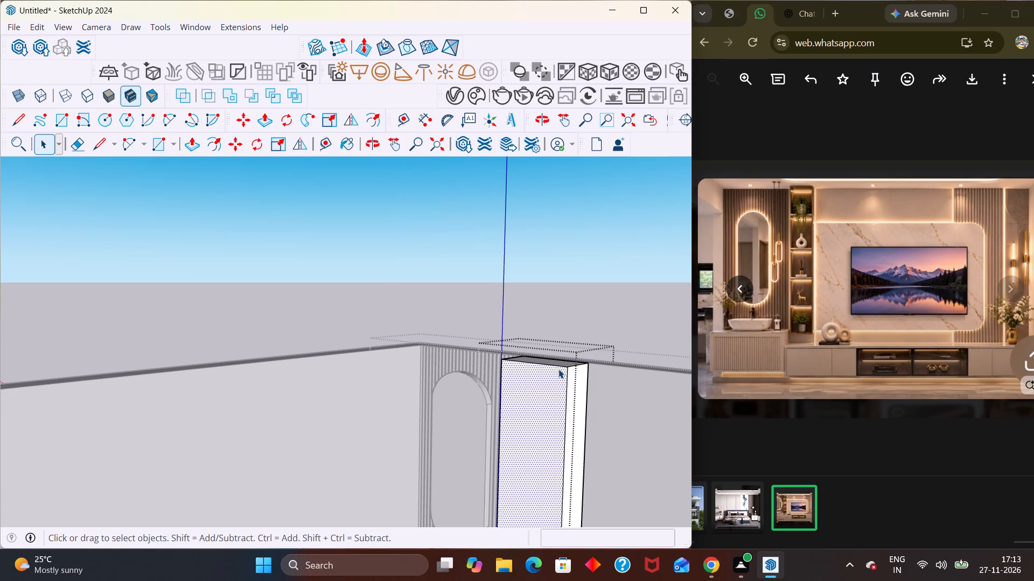
{"action": "left_click", "coordinate": [562, 366]}
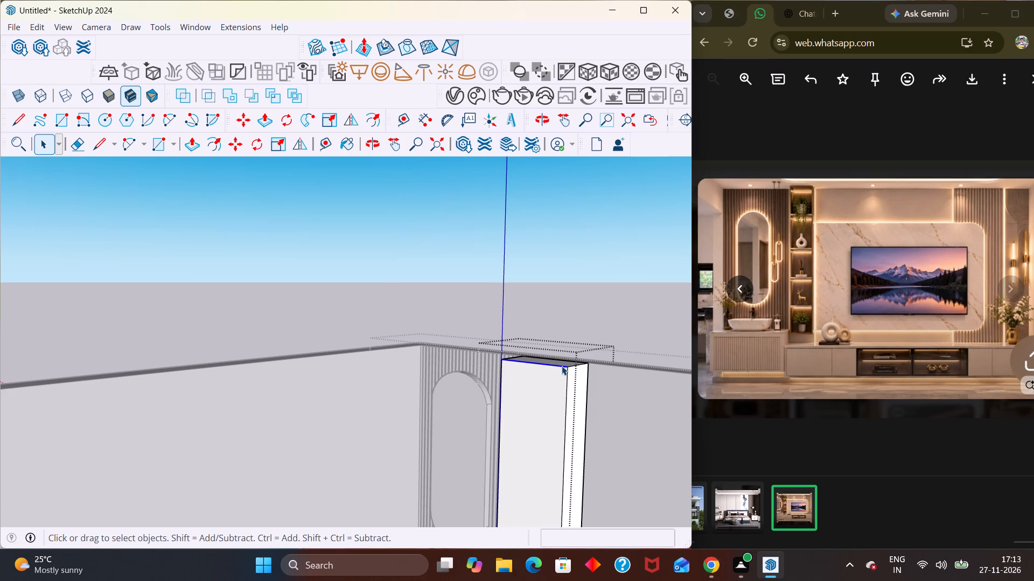
{"action": "key", "text": "m"}
{"action": "left_click", "coordinate": [567, 364]}
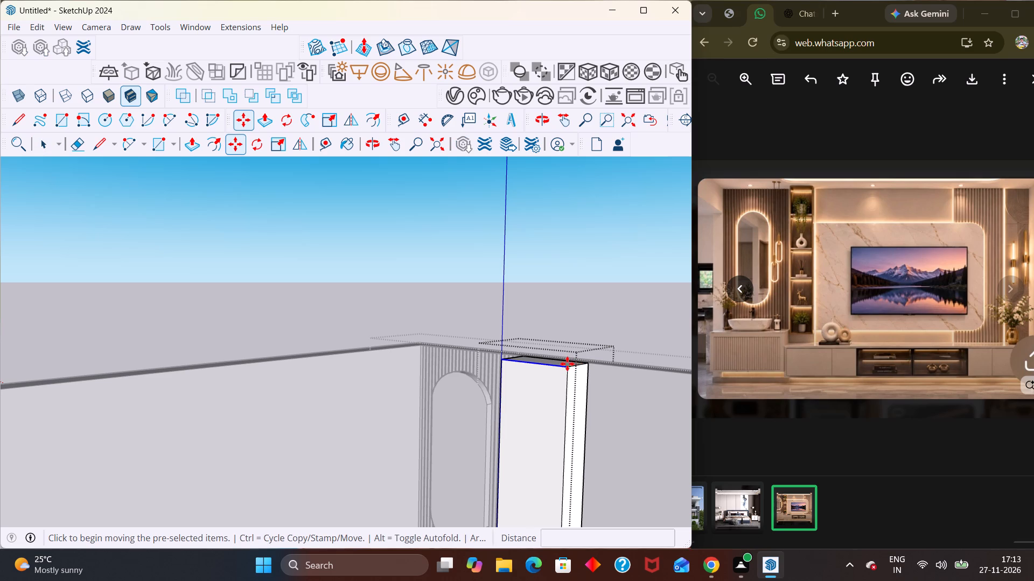
{"action": "scroll", "coordinate": [561, 393], "scroll_direction": "down", "scroll_amount": 12}
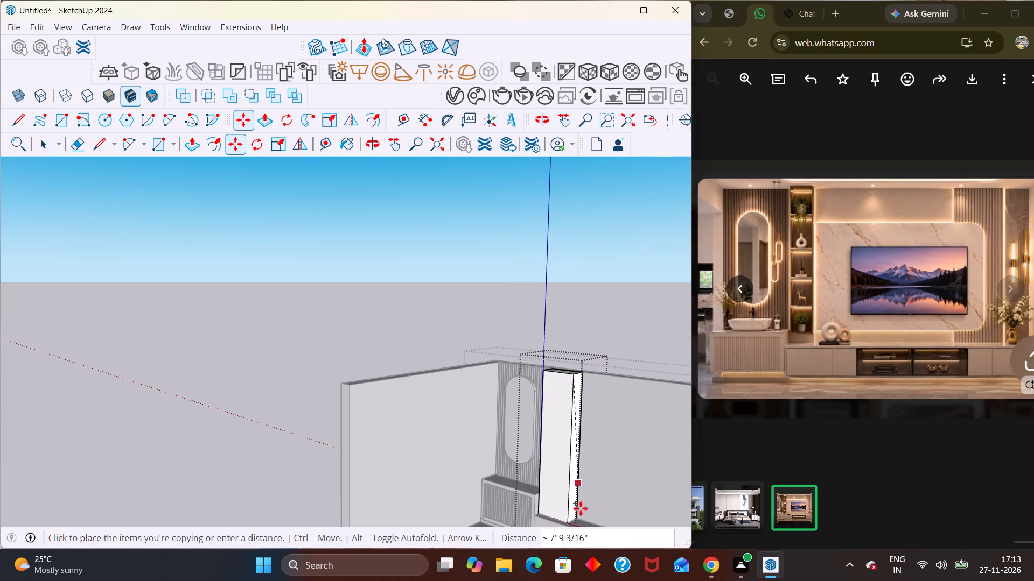
{"action": "scroll", "coordinate": [576, 525], "scroll_direction": "up", "scroll_amount": 7}
{"action": "middle_click_drag", "start_coordinate": [568, 519], "coordinate": [568, 514]}
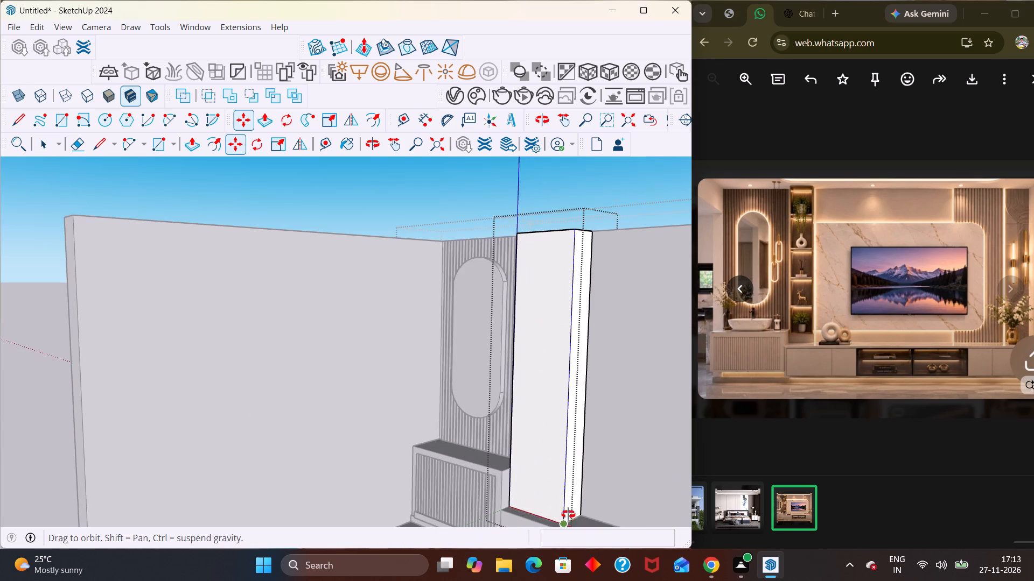
{"action": "middle_click_drag", "start_coordinate": [568, 514], "coordinate": [571, 477]}
{"action": "scroll", "coordinate": [571, 477], "scroll_direction": "up", "scroll_amount": 1}
{"action": "left_click", "coordinate": [580, 514]}
Divide the edge copy into 5 equal intervals (/5) along the column's front face and leave the groups.
{"action": "key", "text": "slash"}
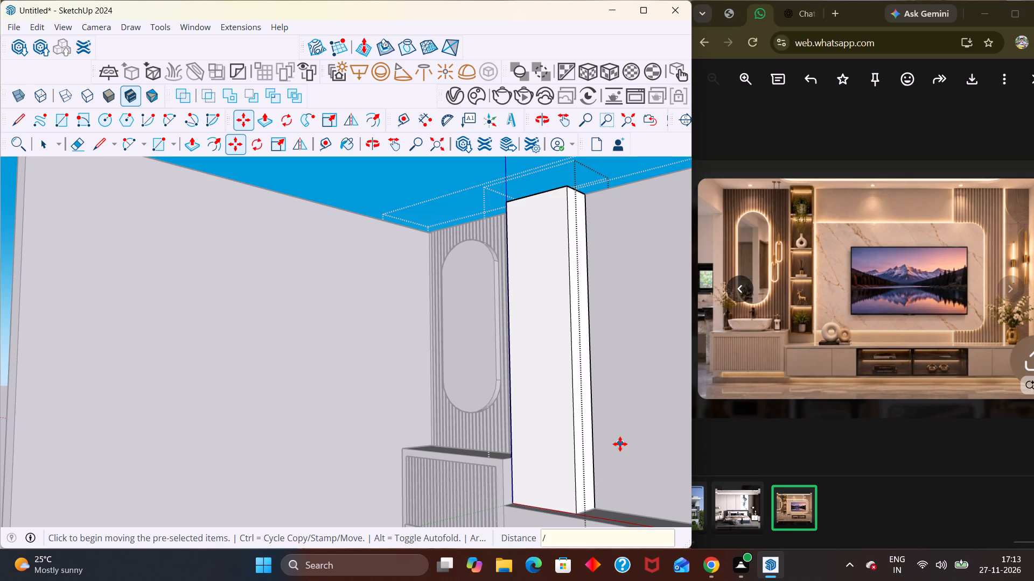
{"action": "key", "text": "5"}
{"action": "key", "text": "Return"}
{"action": "scroll", "coordinate": [620, 449], "scroll_direction": "down", "scroll_amount": 4}
{"action": "key", "text": "space"}
{"action": "left_click", "coordinate": [625, 212]}
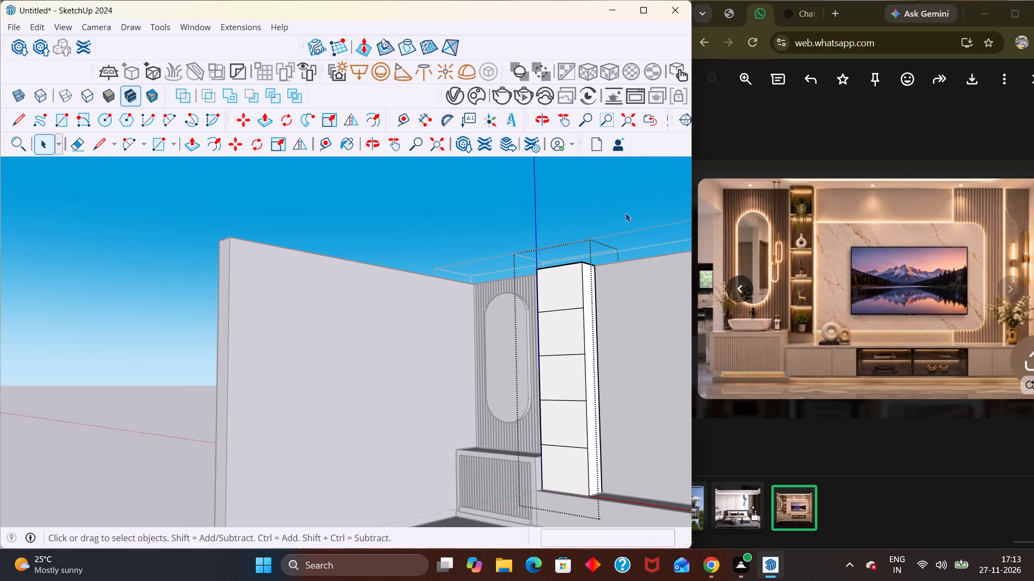
{"action": "scroll", "coordinate": [568, 375], "scroll_direction": "down", "scroll_amount": 1}
{"action": "middle_click_drag", "start_coordinate": [569, 377], "coordinate": [617, 410]}
{"action": "scroll", "coordinate": [592, 388], "scroll_direction": "down", "scroll_amount": 4}
{"action": "left_click", "coordinate": [591, 282]}
Examine the divided column within the whole room from several angles against the reference image.
{"action": "middle_click_drag", "start_coordinate": [578, 386], "coordinate": [628, 384]}
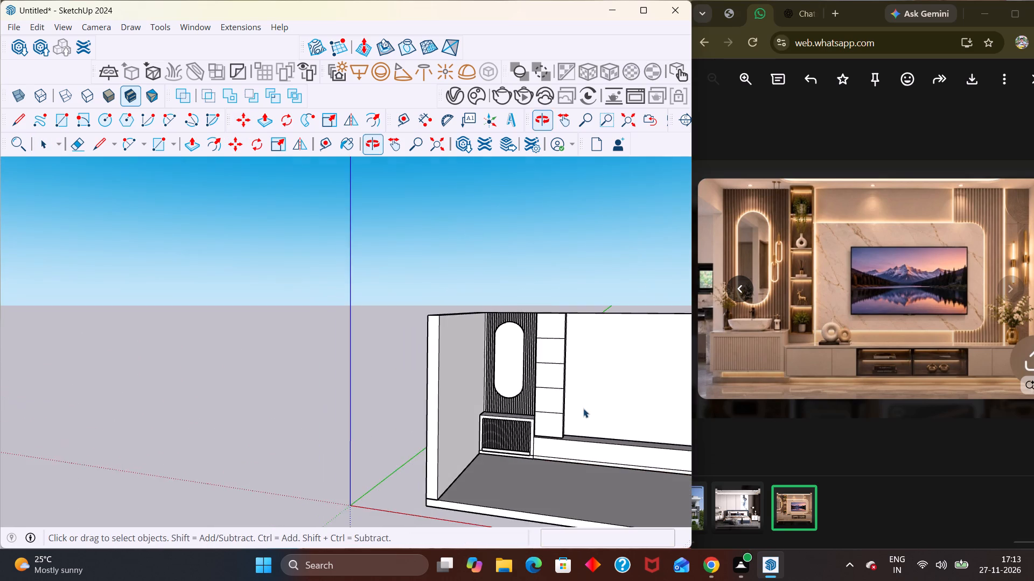
{"action": "scroll", "coordinate": [541, 422], "scroll_direction": "down", "scroll_amount": 8}
{"action": "middle_click_drag", "start_coordinate": [543, 442], "coordinate": [589, 446]}
{"action": "scroll", "coordinate": [595, 450], "scroll_direction": "up", "scroll_amount": 4}
{"action": "middle_click_drag", "start_coordinate": [595, 450], "coordinate": [592, 444]}
{"action": "scroll", "coordinate": [595, 449], "scroll_direction": "up", "scroll_amount": 2}
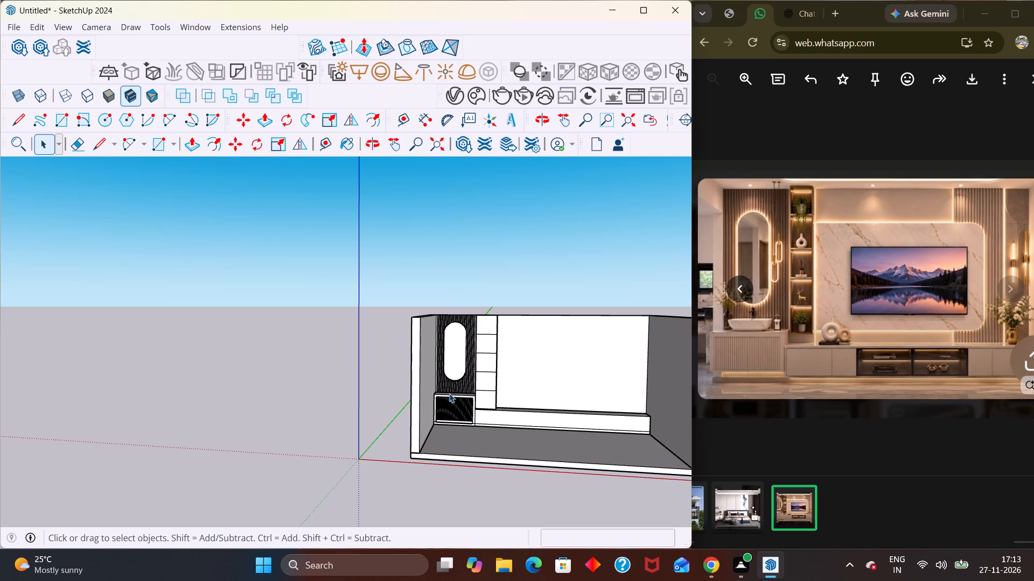
{"action": "scroll", "coordinate": [557, 406], "scroll_direction": "down", "scroll_amount": 4}
{"action": "middle_click_drag", "start_coordinate": [617, 426], "coordinate": [631, 362]}
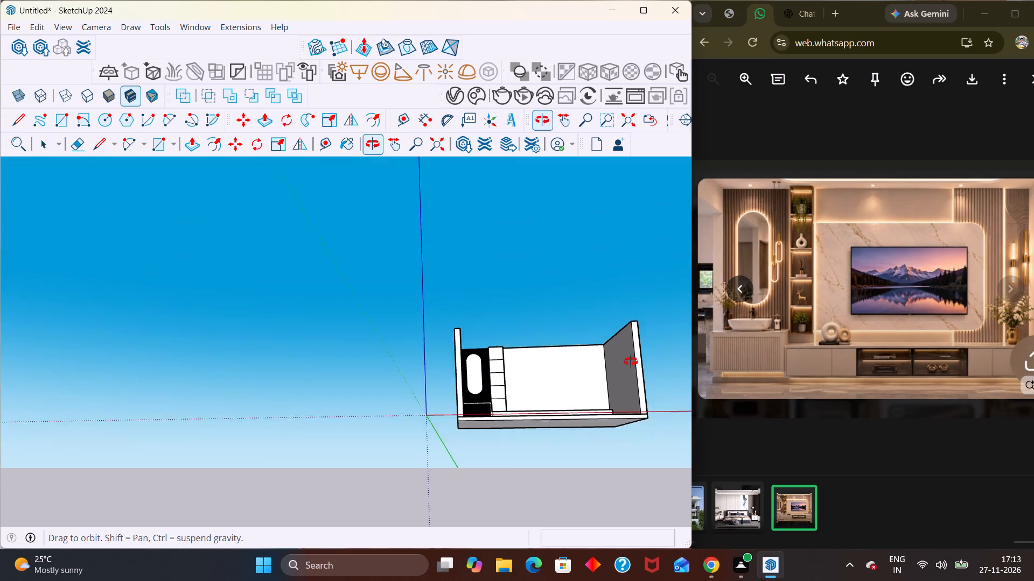
{"action": "middle_click_drag", "start_coordinate": [631, 362], "coordinate": [618, 353]}
{"action": "scroll", "coordinate": [618, 353], "scroll_direction": "up", "scroll_amount": 4}
{"action": "middle_click_drag", "start_coordinate": [559, 395], "coordinate": [561, 431]}
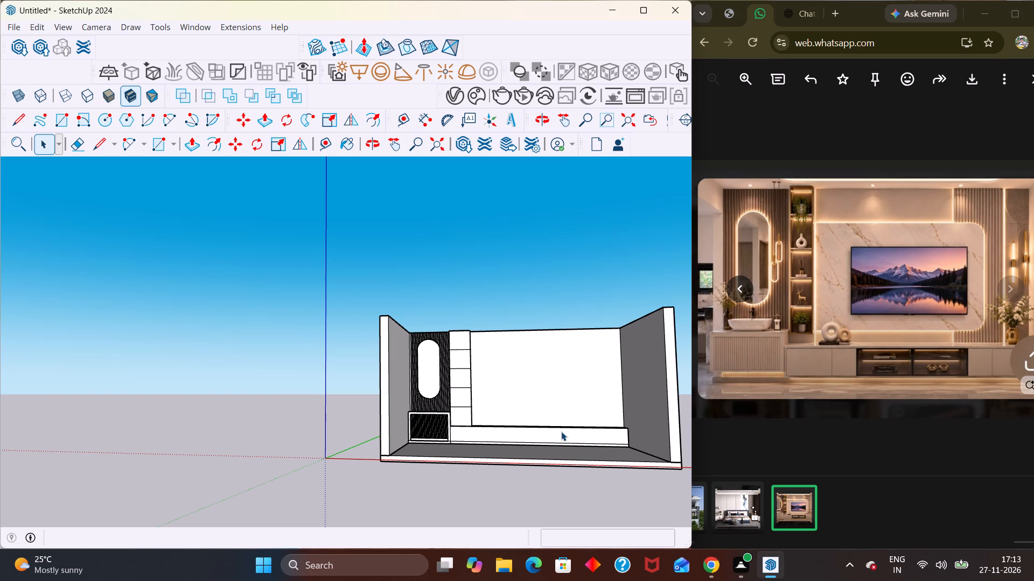
{"action": "scroll", "coordinate": [457, 356], "scroll_direction": "up", "scroll_amount": 1}
{"action": "middle_click_drag", "start_coordinate": [445, 394], "coordinate": [427, 426]}
{"action": "scroll", "coordinate": [448, 393], "scroll_direction": "down", "scroll_amount": 4}
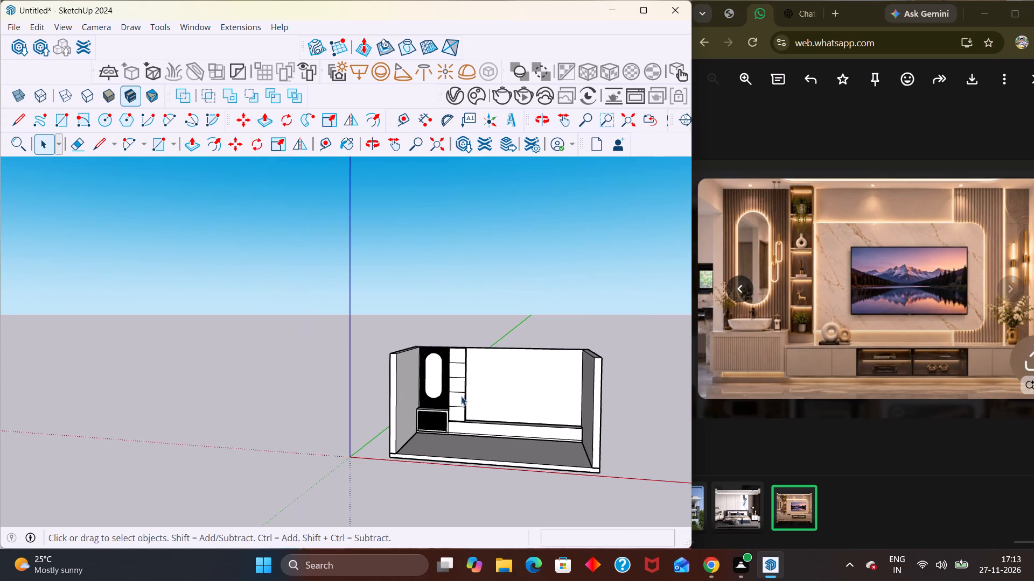
{"action": "middle_click_drag", "start_coordinate": [499, 397], "coordinate": [466, 334]}
Inside the cabinet group, draw a line about 2' 2 5/16" long across the column's front, just below its uppermost divider.
{"action": "scroll", "coordinate": [494, 373], "scroll_direction": "up", "scroll_amount": 12}
{"action": "middle_click_drag", "start_coordinate": [465, 372], "coordinate": [485, 431]}
{"action": "scroll", "coordinate": [485, 431], "scroll_direction": "up", "scroll_amount": 1}
{"action": "double_click", "coordinate": [463, 418]}
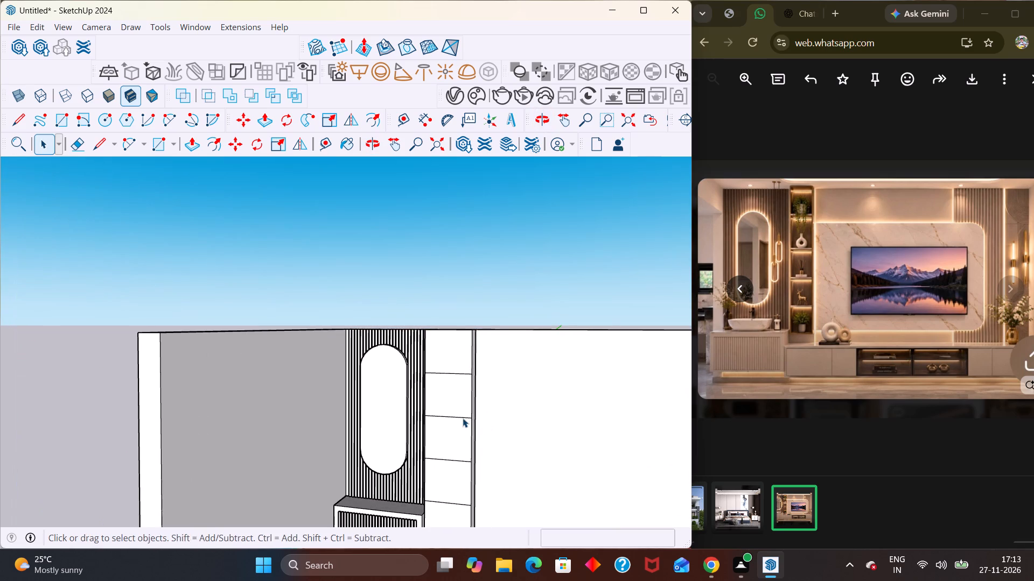
{"action": "scroll", "coordinate": [424, 377], "scroll_direction": "up", "scroll_amount": 7}
{"action": "middle_click_drag", "start_coordinate": [442, 377], "coordinate": [462, 408]}
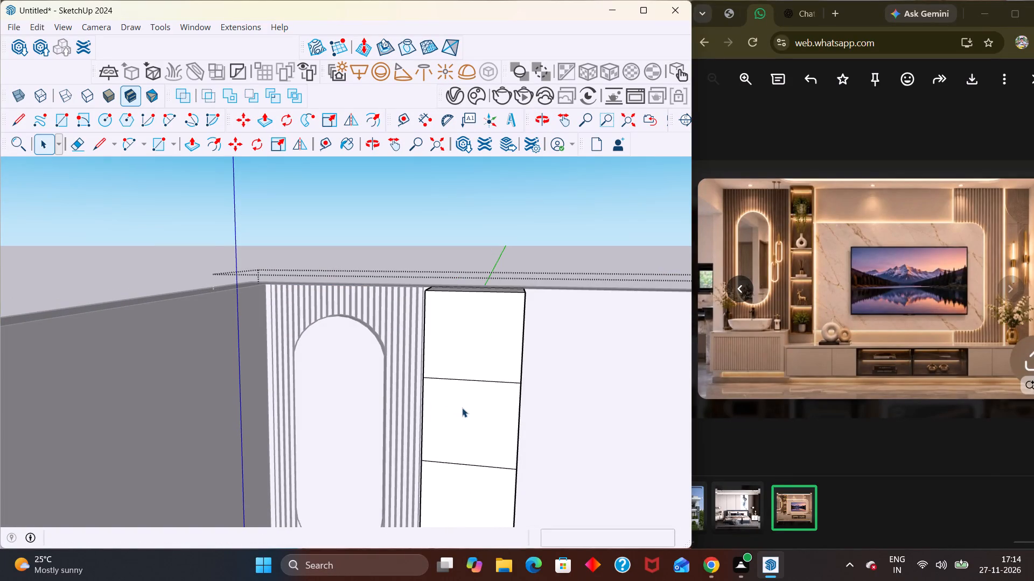
{"action": "key", "text": "l"}
{"action": "scroll", "coordinate": [441, 394], "scroll_direction": "up", "scroll_amount": 7}
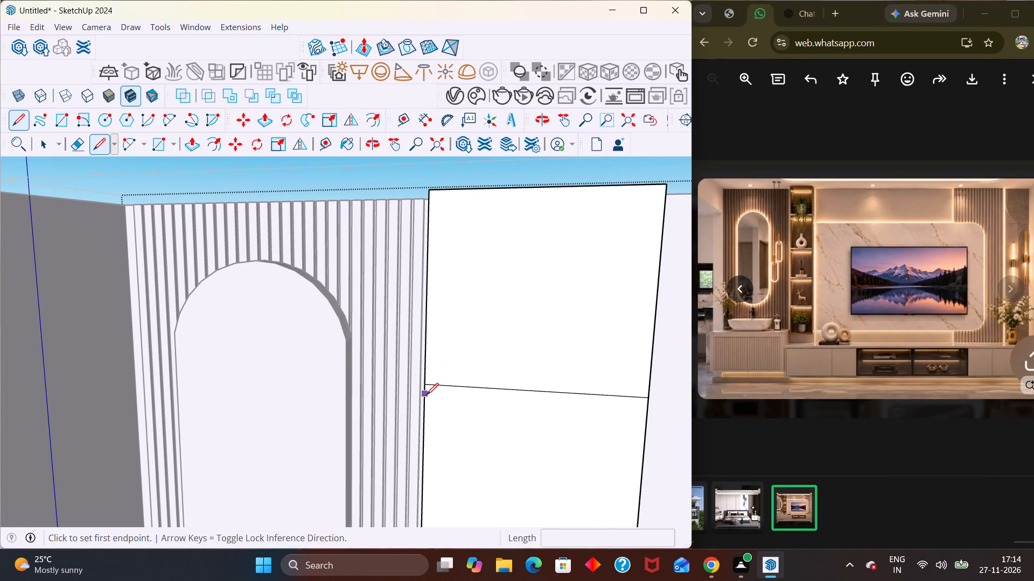
{"action": "left_click", "coordinate": [428, 402]}
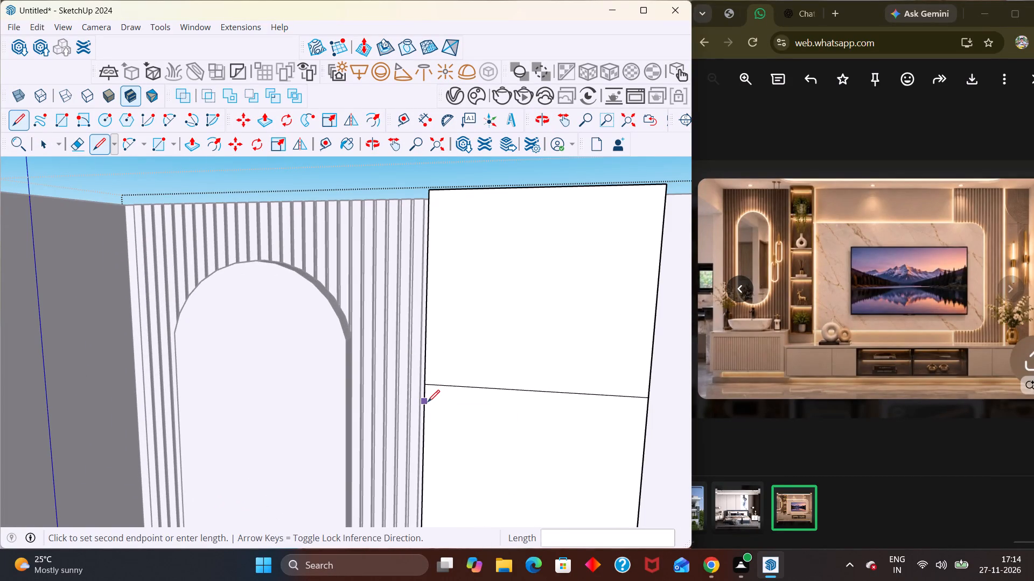
{"action": "scroll", "coordinate": [428, 402], "scroll_direction": "down", "scroll_amount": 4}
{"action": "left_click", "coordinate": [574, 412]}
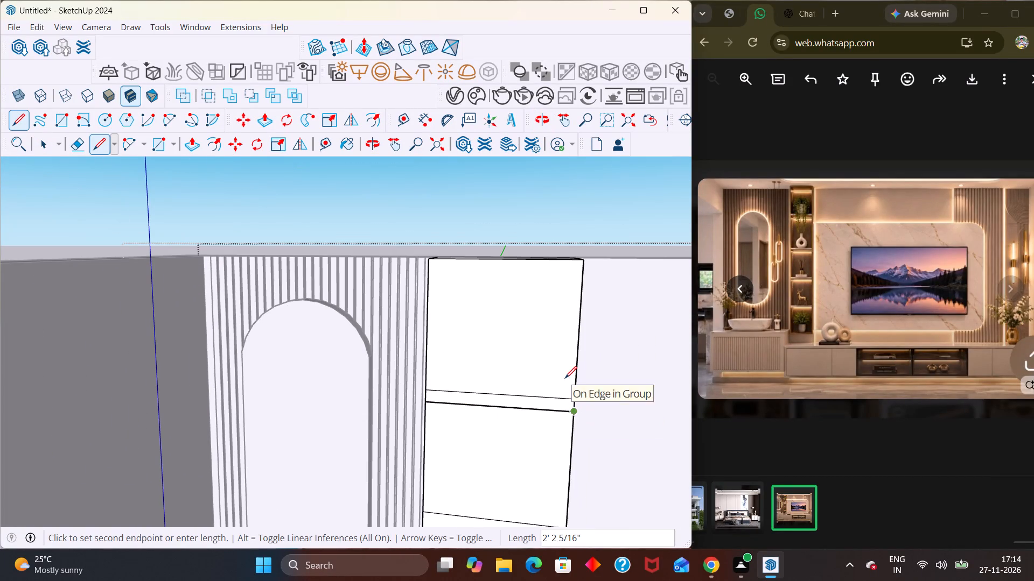
{"action": "key", "text": "space"}
Draw a line across the column's front just below its top edge, undoing and redrawing the first attempt slightly higher.
{"action": "type", "text": "L"}
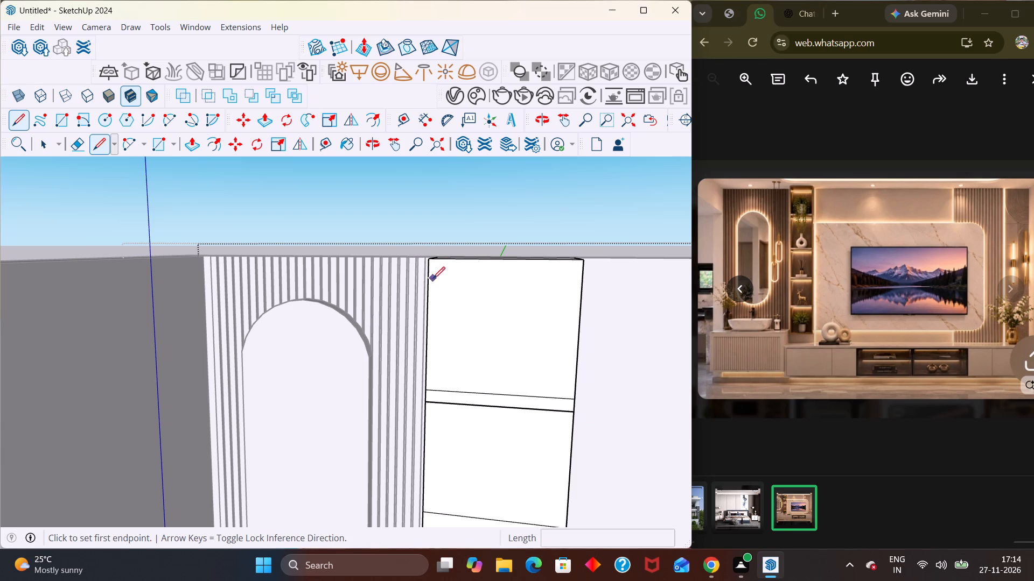
{"action": "left_click", "coordinate": [432, 278]}
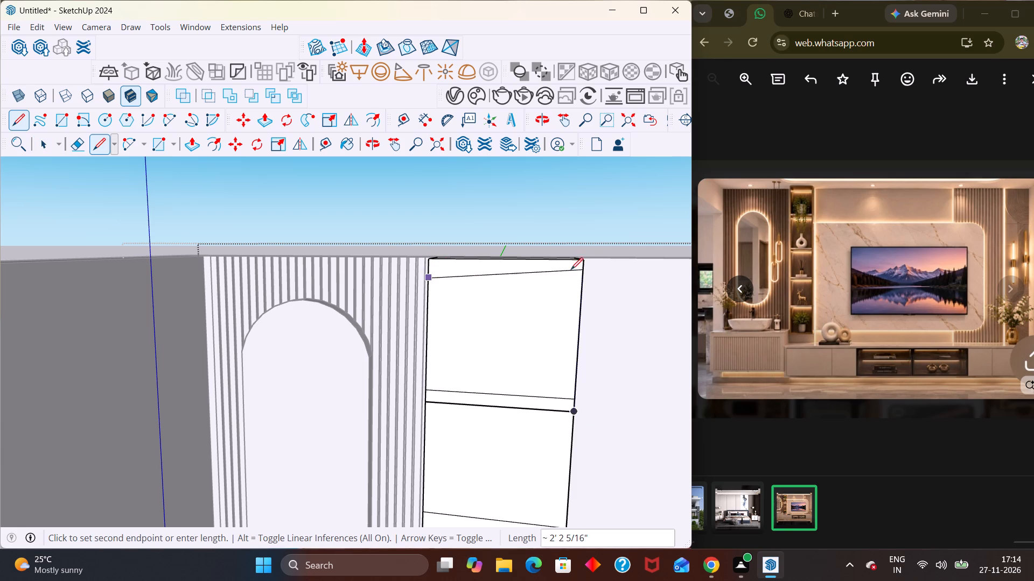
{"action": "key", "text": "ctrl+z"}
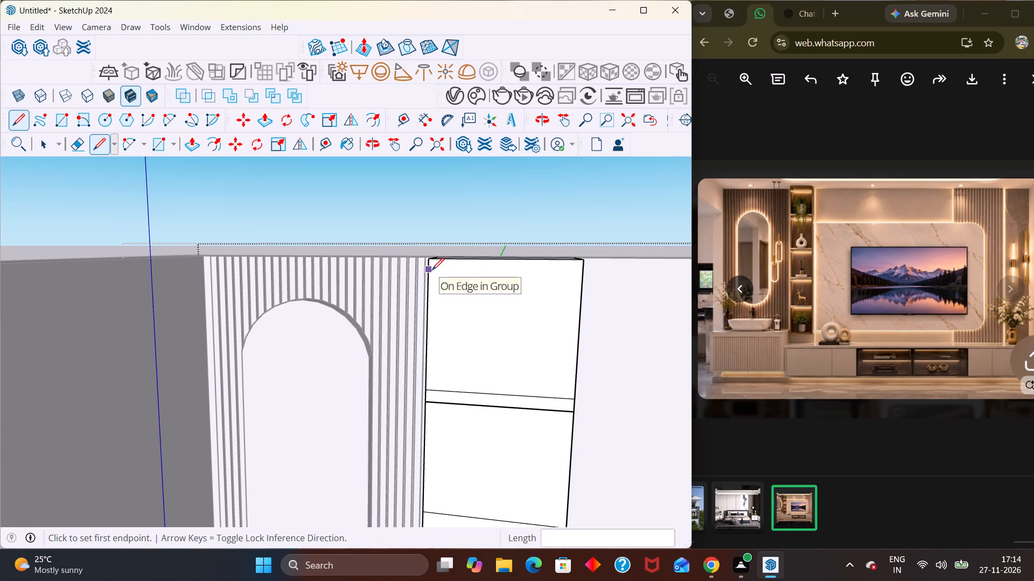
{"action": "left_click", "coordinate": [432, 270]}
{"action": "left_click", "coordinate": [581, 278]}
{"action": "scroll", "coordinate": [570, 211], "scroll_direction": "down", "scroll_amount": 3}
{"action": "key", "text": "space"}
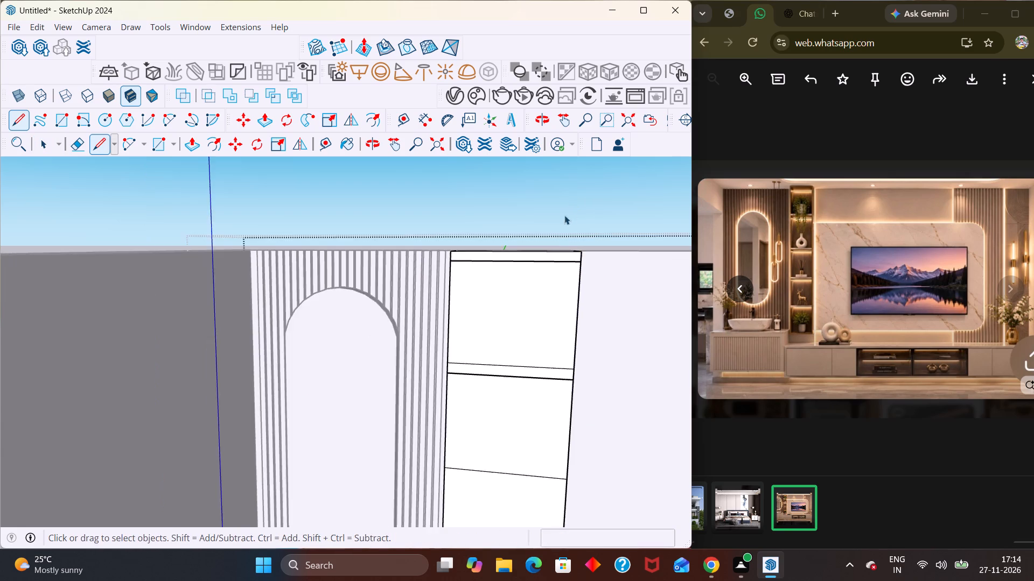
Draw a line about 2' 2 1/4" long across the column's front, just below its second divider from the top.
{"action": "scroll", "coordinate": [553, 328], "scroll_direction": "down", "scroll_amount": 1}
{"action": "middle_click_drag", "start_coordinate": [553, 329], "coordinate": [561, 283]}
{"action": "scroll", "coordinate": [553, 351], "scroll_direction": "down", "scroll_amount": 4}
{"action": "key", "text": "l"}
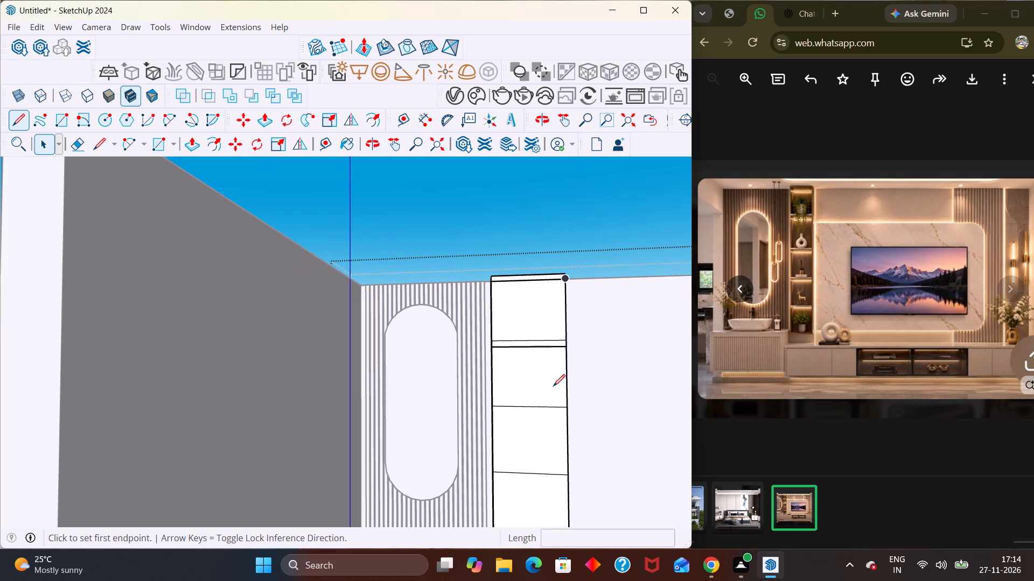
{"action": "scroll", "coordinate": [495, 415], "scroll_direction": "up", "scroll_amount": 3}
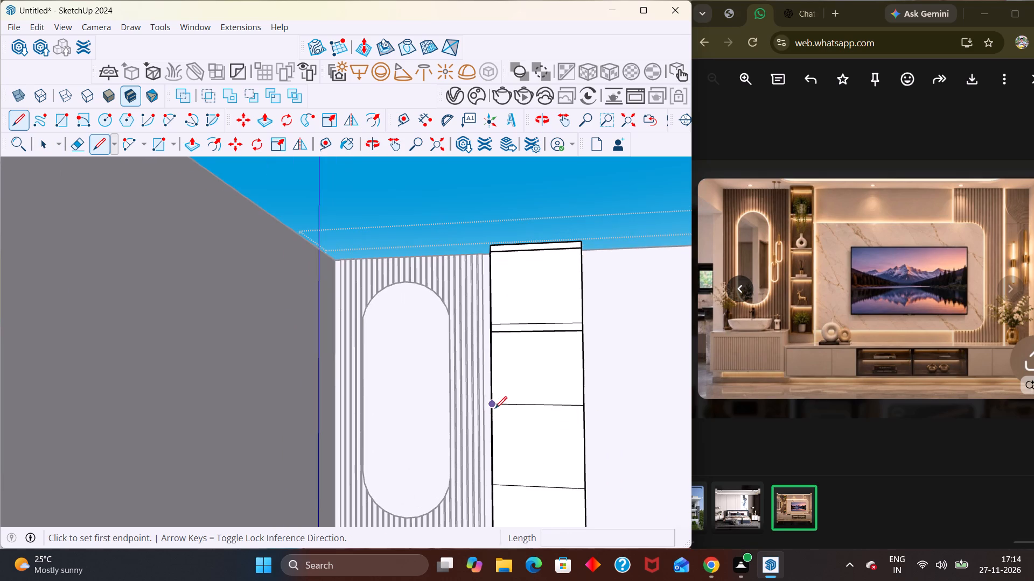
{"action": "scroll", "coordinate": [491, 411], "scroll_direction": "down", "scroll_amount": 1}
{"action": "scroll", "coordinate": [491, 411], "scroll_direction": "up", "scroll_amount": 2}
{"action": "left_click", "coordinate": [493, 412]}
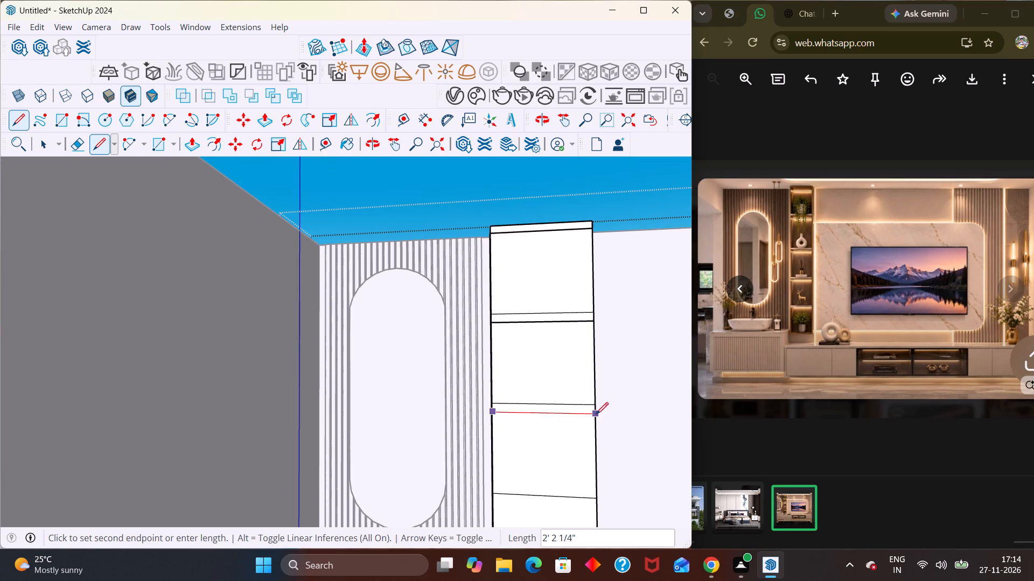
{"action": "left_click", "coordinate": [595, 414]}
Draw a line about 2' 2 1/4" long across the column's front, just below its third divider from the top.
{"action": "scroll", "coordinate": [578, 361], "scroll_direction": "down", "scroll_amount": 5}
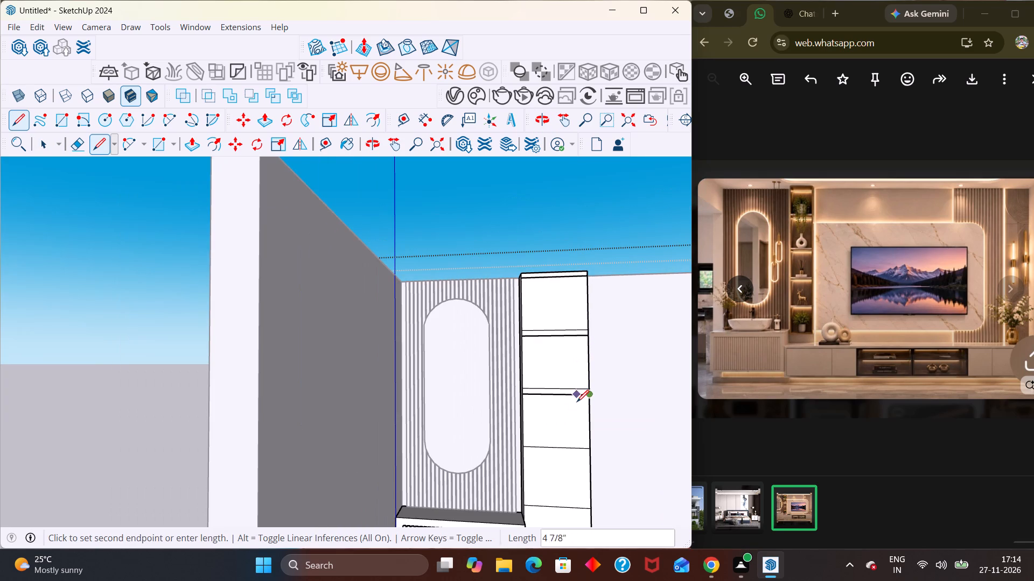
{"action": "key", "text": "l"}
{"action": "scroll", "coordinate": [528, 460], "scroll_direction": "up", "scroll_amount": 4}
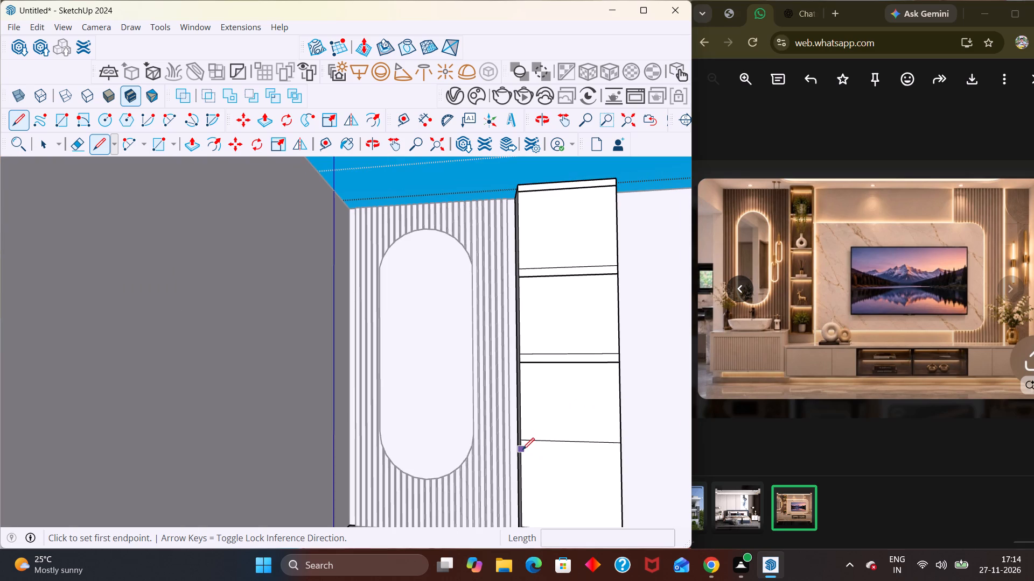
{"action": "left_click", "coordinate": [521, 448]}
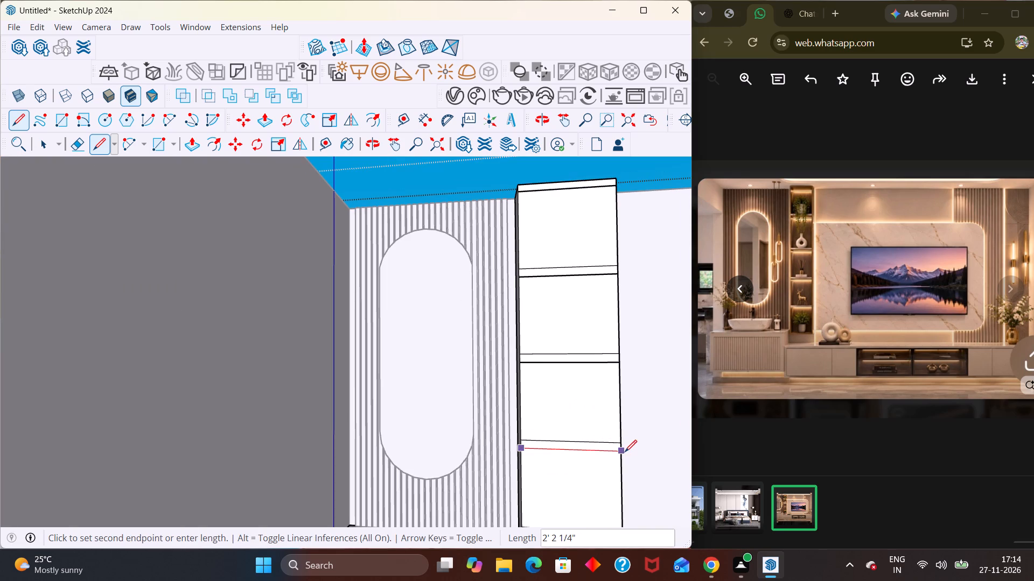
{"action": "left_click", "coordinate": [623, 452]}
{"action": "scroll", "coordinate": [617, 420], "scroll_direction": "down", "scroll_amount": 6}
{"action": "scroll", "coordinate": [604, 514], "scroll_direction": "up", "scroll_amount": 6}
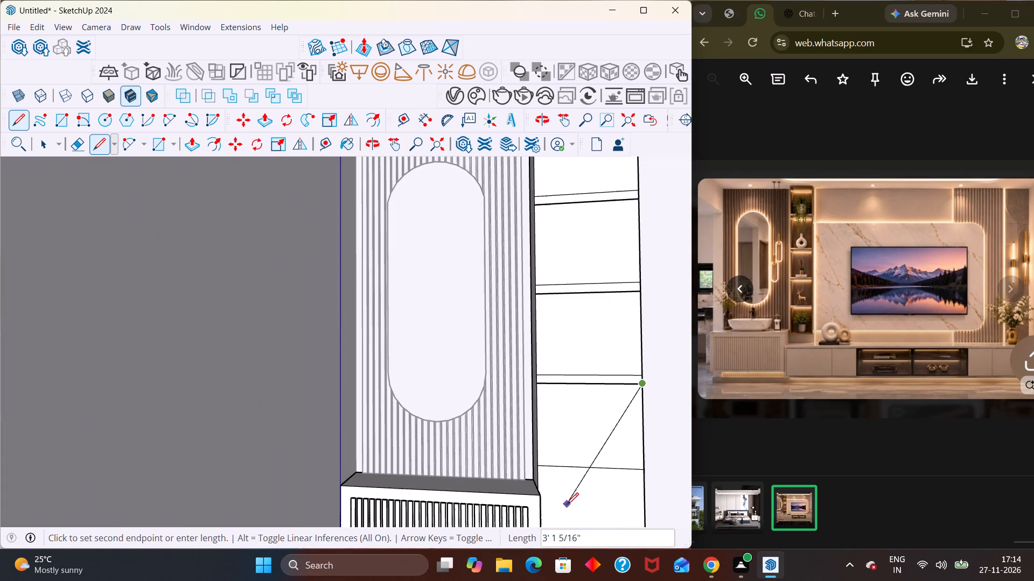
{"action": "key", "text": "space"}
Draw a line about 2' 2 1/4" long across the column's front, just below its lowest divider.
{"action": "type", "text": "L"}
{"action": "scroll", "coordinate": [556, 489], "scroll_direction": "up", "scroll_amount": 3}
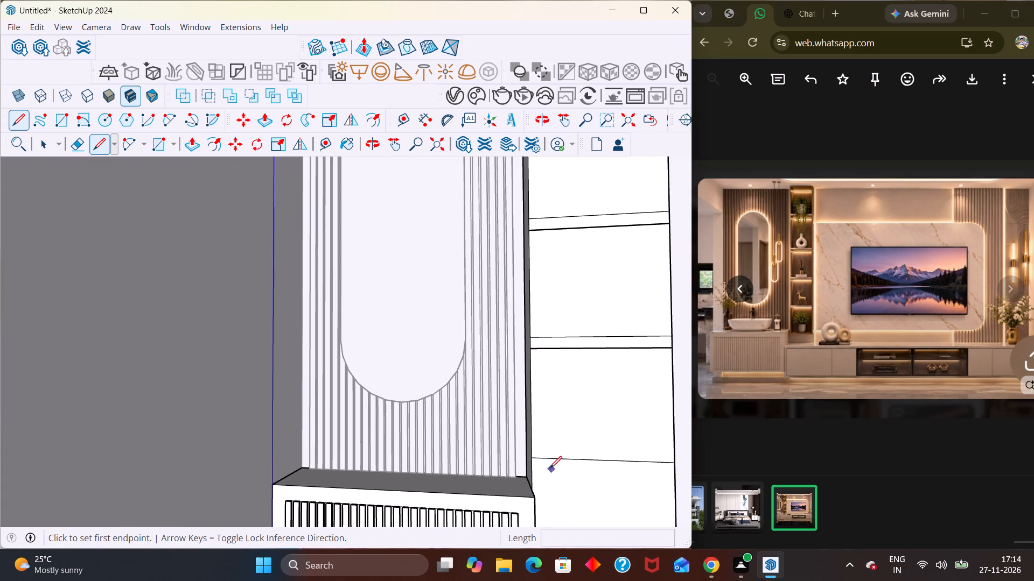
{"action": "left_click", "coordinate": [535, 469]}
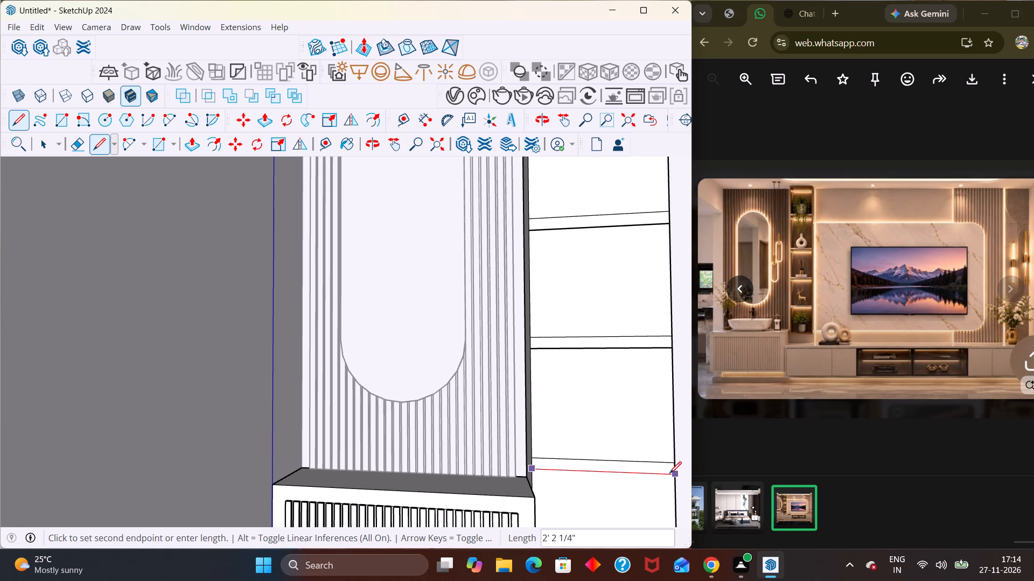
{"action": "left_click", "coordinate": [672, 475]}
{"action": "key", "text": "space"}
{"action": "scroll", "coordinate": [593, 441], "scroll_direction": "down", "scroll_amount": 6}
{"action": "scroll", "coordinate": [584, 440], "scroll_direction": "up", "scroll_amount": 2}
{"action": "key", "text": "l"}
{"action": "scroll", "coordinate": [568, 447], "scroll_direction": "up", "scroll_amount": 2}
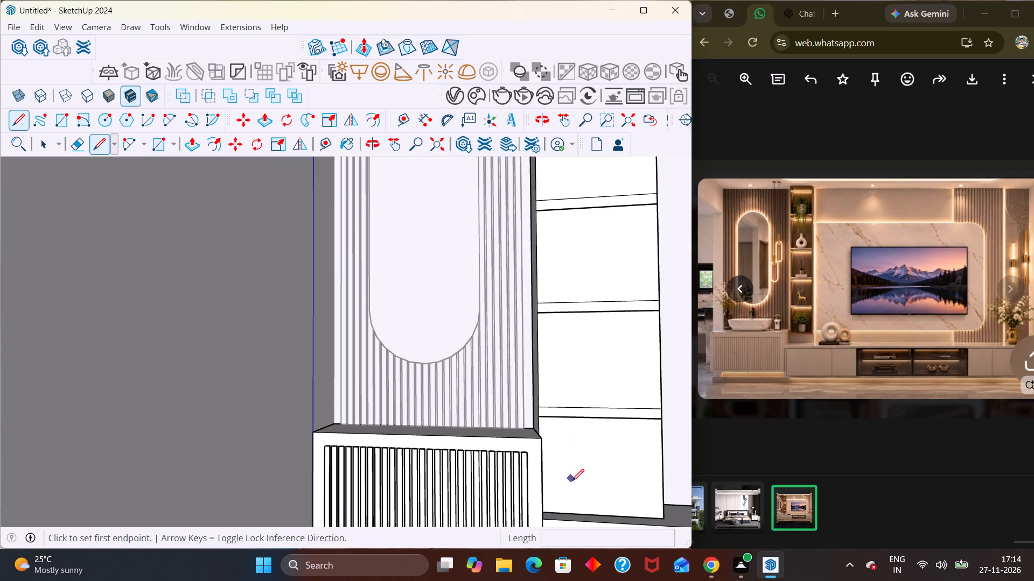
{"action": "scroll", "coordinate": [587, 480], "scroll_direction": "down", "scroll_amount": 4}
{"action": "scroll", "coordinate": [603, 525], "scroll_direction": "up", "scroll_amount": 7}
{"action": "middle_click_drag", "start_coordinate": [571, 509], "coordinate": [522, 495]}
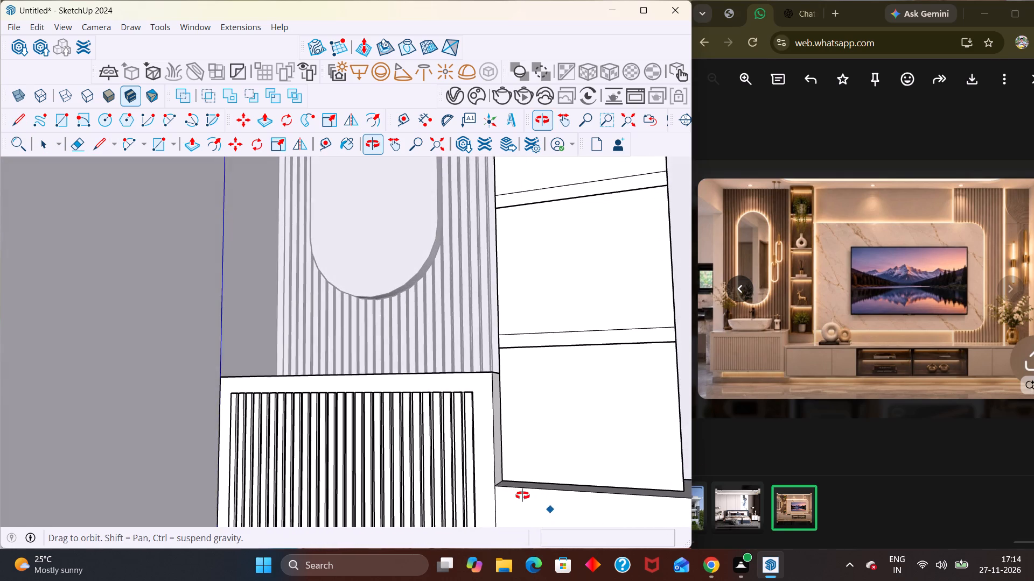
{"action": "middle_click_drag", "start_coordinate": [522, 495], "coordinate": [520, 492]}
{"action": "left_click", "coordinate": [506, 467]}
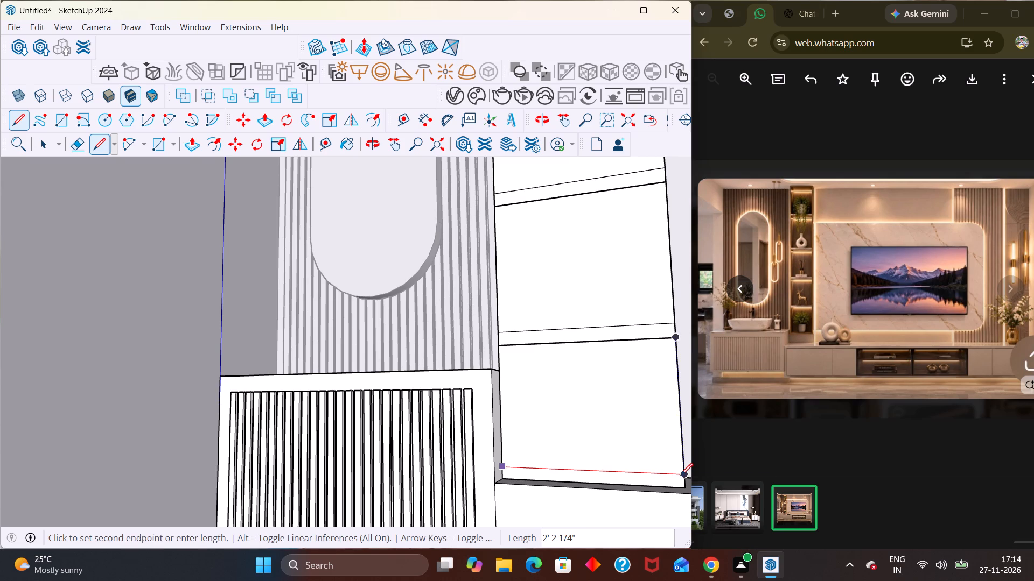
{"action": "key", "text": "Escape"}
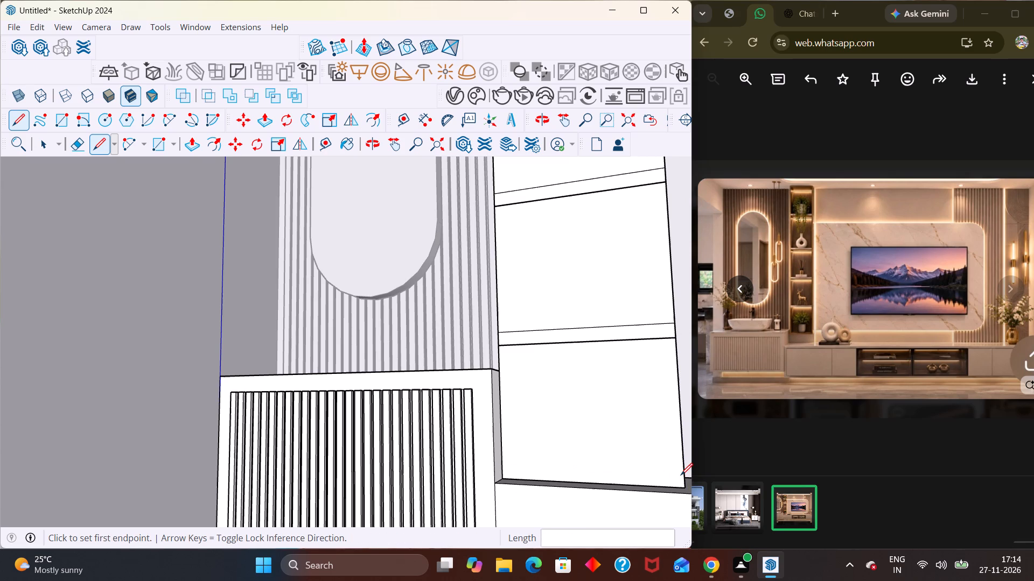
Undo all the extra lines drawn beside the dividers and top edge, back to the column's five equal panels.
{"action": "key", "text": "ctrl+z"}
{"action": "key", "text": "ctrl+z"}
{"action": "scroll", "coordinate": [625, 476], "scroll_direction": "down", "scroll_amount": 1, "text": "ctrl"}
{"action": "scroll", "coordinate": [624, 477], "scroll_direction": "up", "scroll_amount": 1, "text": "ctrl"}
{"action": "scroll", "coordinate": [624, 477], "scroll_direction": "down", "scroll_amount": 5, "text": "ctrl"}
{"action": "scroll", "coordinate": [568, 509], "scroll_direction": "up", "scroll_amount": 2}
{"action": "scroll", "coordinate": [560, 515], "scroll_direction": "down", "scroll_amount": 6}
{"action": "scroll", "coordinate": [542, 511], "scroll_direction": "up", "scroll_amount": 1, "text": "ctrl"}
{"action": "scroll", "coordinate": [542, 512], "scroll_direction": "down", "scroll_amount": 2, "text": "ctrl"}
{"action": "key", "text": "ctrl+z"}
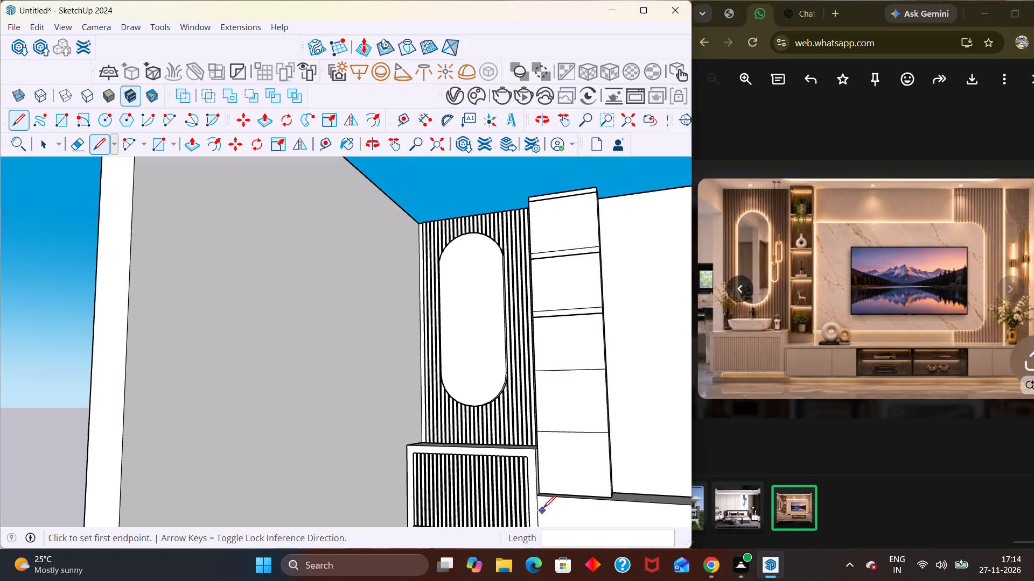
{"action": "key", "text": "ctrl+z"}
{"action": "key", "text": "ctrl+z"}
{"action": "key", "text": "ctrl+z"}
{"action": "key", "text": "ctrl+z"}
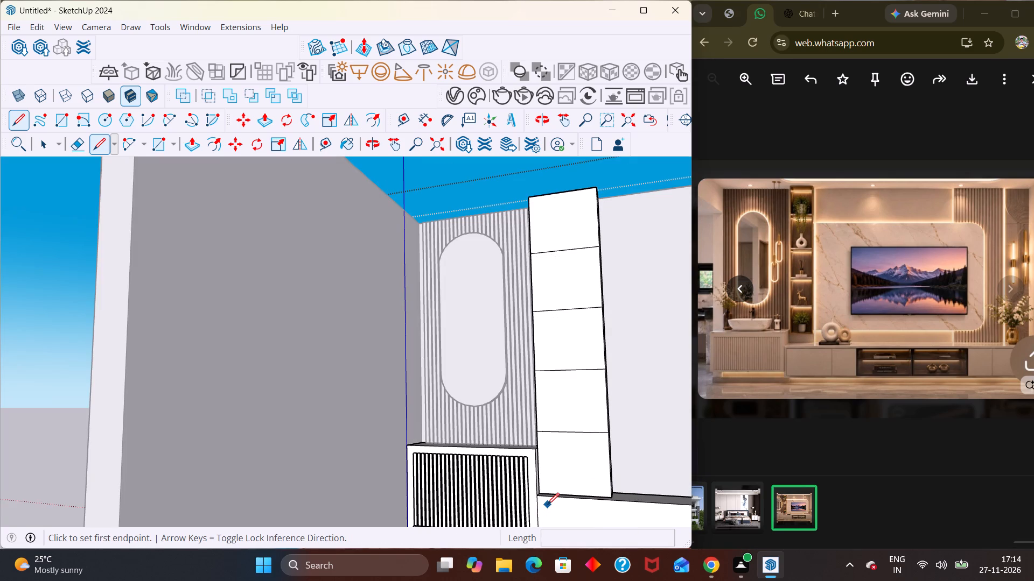
Inside the column group, offset the outline of the uppermost front panel inward by about 1 3/8".
{"action": "scroll", "coordinate": [551, 501], "scroll_direction": "down", "scroll_amount": 8}
{"action": "key", "text": "space"}
{"action": "double_click", "coordinate": [558, 407]}
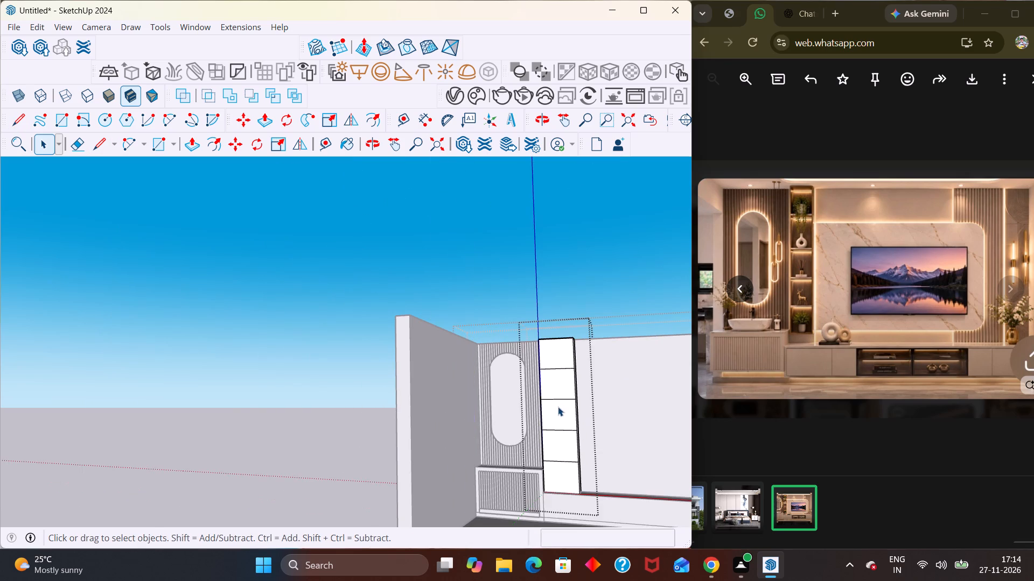
{"action": "scroll", "coordinate": [557, 377], "scroll_direction": "up", "scroll_amount": 7}
{"action": "key", "text": "f"}
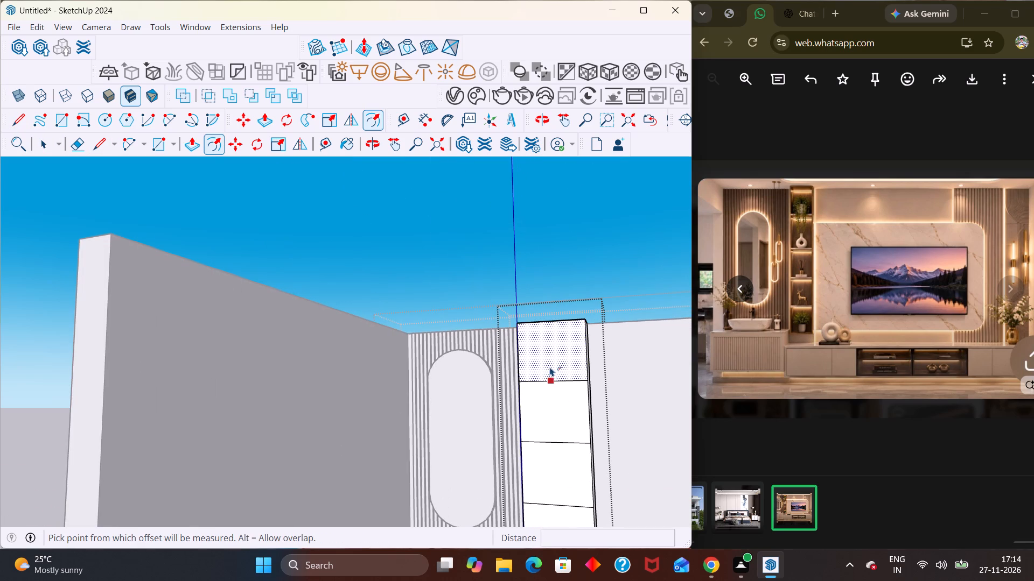
{"action": "left_click", "coordinate": [549, 362]}
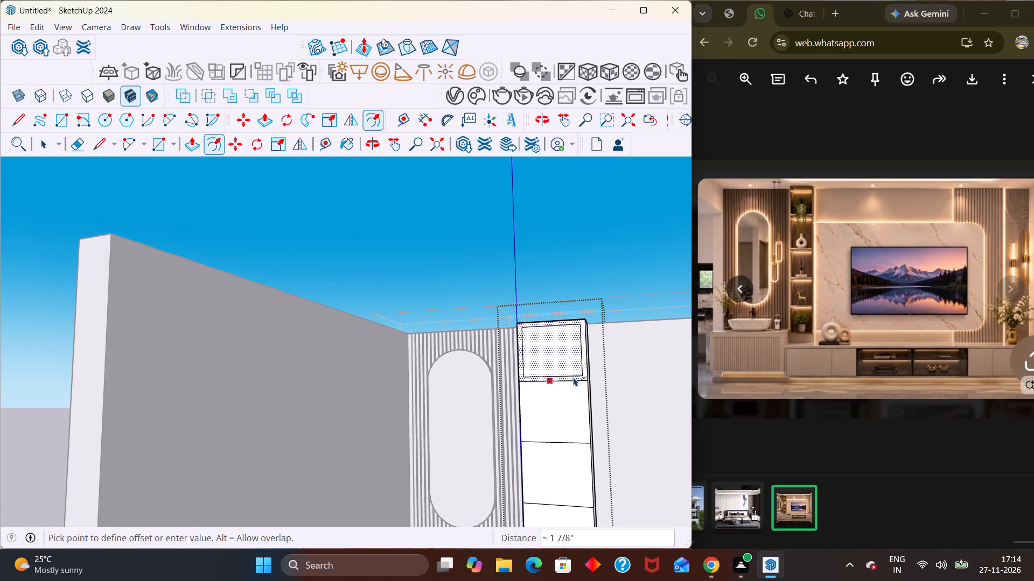
{"action": "scroll", "coordinate": [571, 375], "scroll_direction": "up", "scroll_amount": 3}
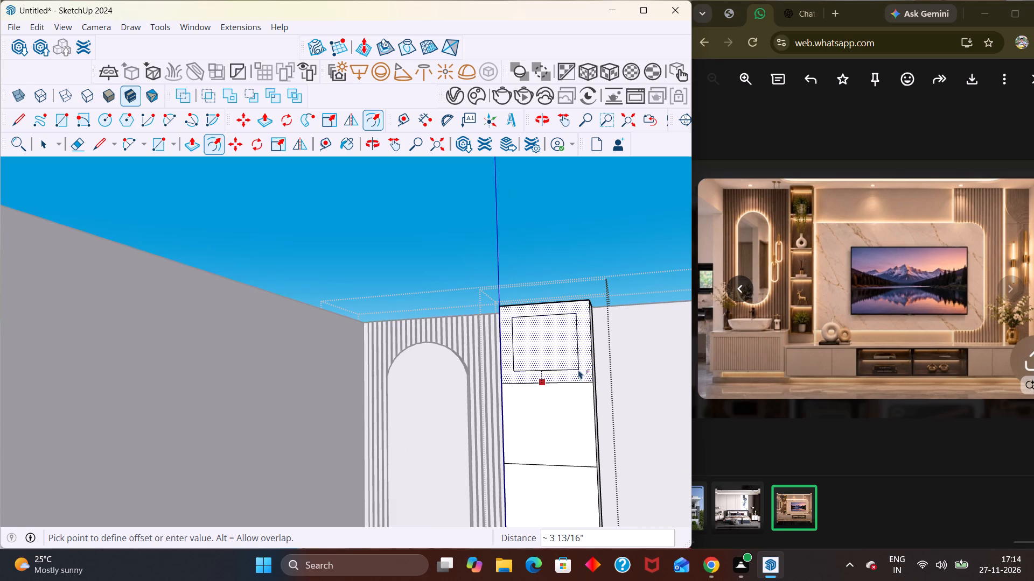
{"action": "scroll", "coordinate": [578, 372], "scroll_direction": "up", "scroll_amount": 4}
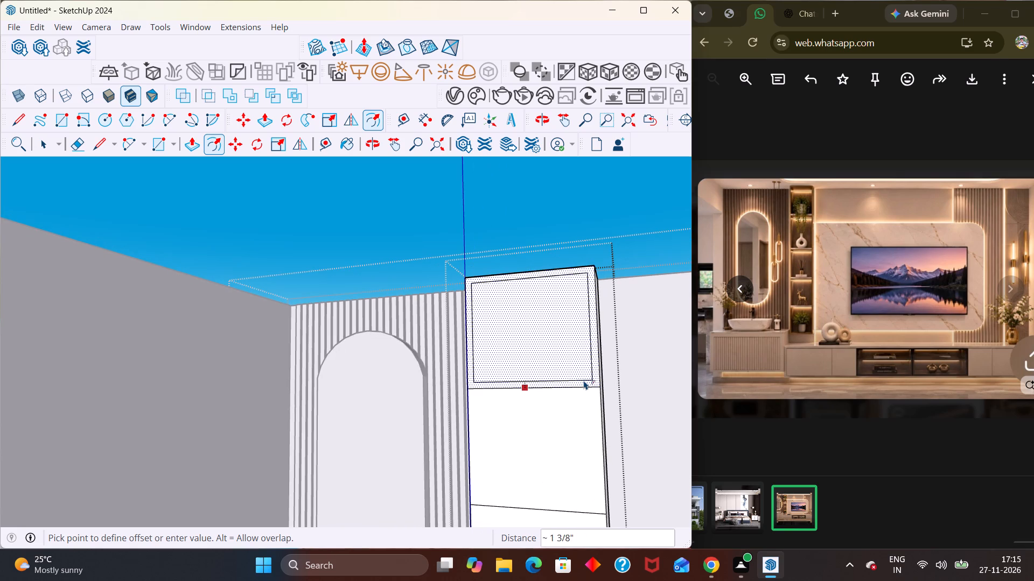
{"action": "left_click", "coordinate": [584, 380]}
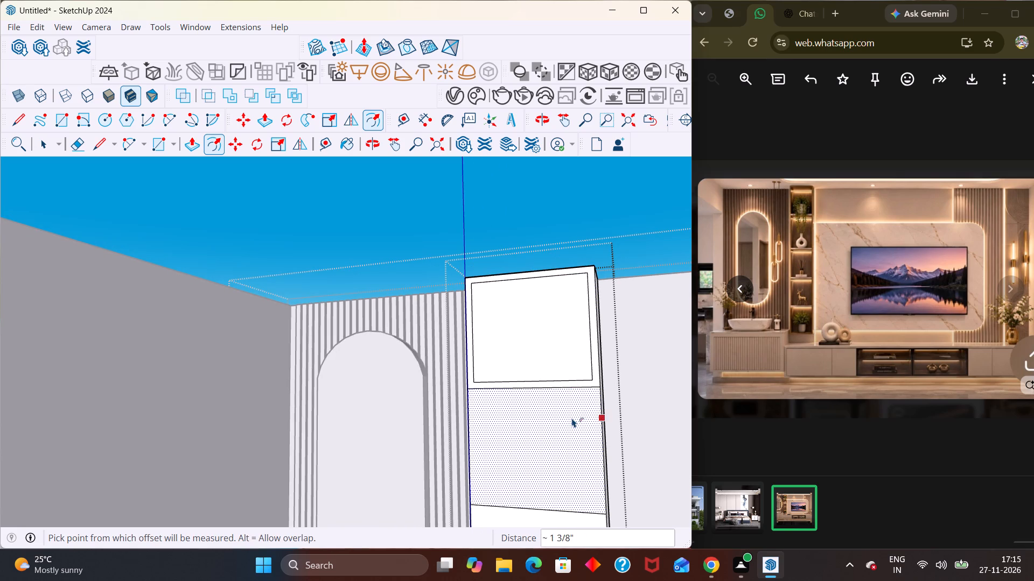
Repeat the same inward offset on the column's four lower front panels and leave the group.
{"action": "double_click", "coordinate": [572, 418]}
{"action": "scroll", "coordinate": [569, 374], "scroll_direction": "down", "scroll_amount": 11}
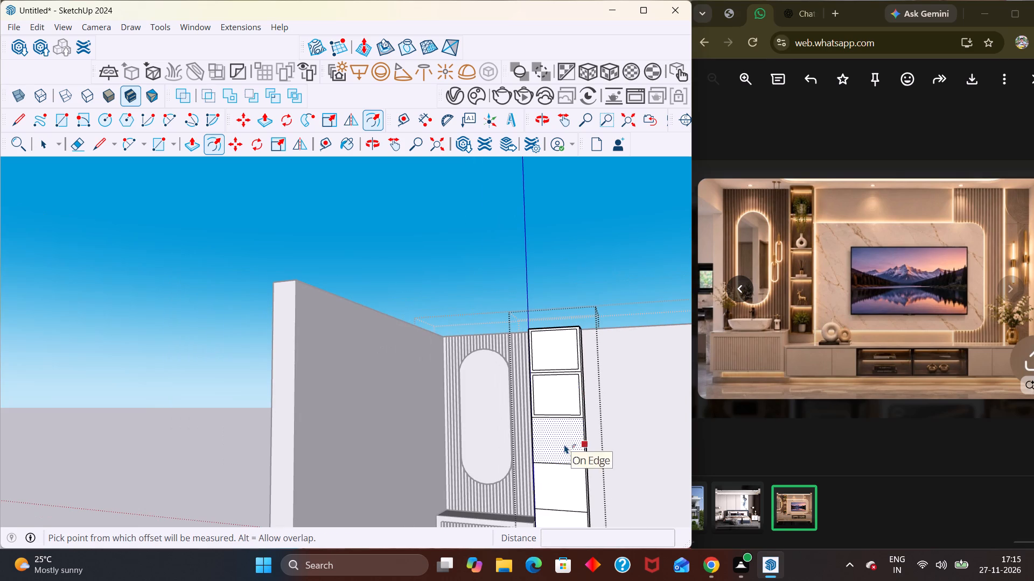
{"action": "double_click", "coordinate": [564, 444]}
{"action": "double_click", "coordinate": [569, 484]}
{"action": "scroll", "coordinate": [561, 412], "scroll_direction": "down", "scroll_amount": 6}
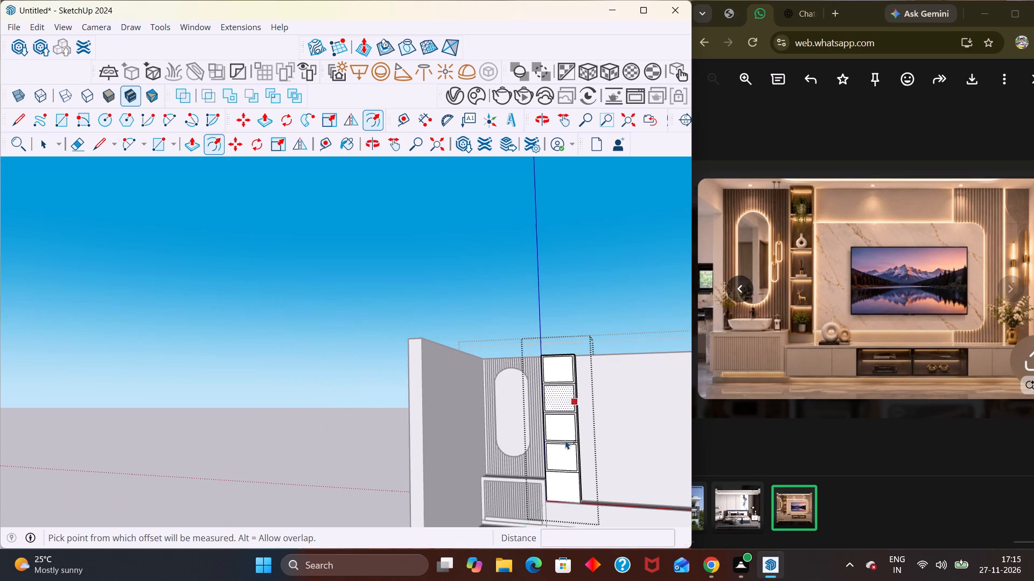
{"action": "double_click", "coordinate": [563, 484]}
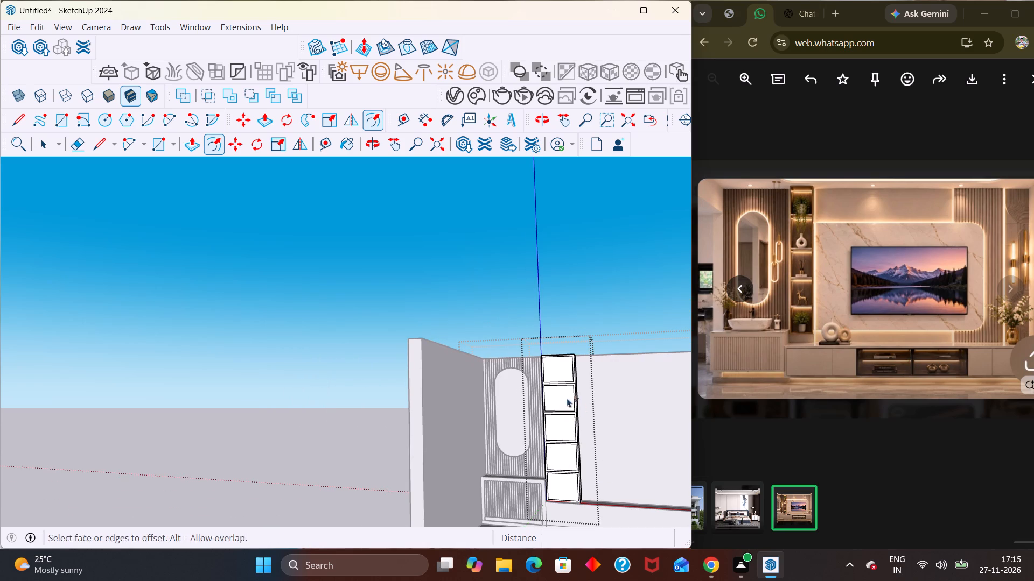
{"action": "key", "text": "space"}
{"action": "left_click", "coordinate": [596, 321]}
Draw short vertical lines joining both lower corners of the uppermost inset rectangle to the divider beneath it.
{"action": "scroll", "coordinate": [557, 387], "scroll_direction": "up", "scroll_amount": 7}
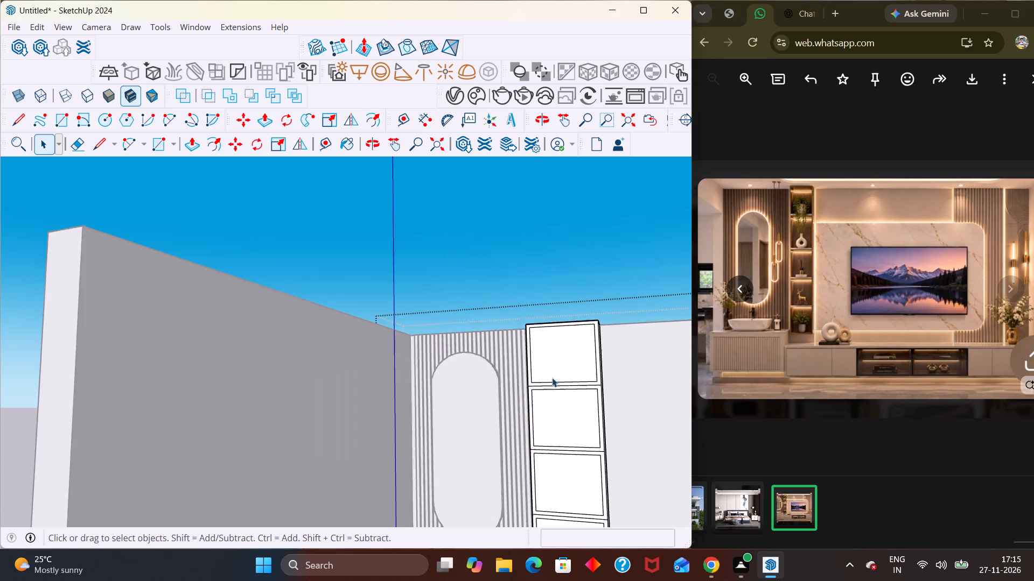
{"action": "scroll", "coordinate": [552, 378], "scroll_direction": "up", "scroll_amount": 14}
{"action": "middle_click_drag", "start_coordinate": [523, 386], "coordinate": [509, 430]}
{"action": "scroll", "coordinate": [509, 430], "scroll_direction": "up", "scroll_amount": 1}
{"action": "middle_click_drag", "start_coordinate": [518, 439], "coordinate": [516, 427]}
{"action": "scroll", "coordinate": [516, 427], "scroll_direction": "up", "scroll_amount": 1}
{"action": "key", "text": "l"}
{"action": "left_click", "coordinate": [507, 408]}
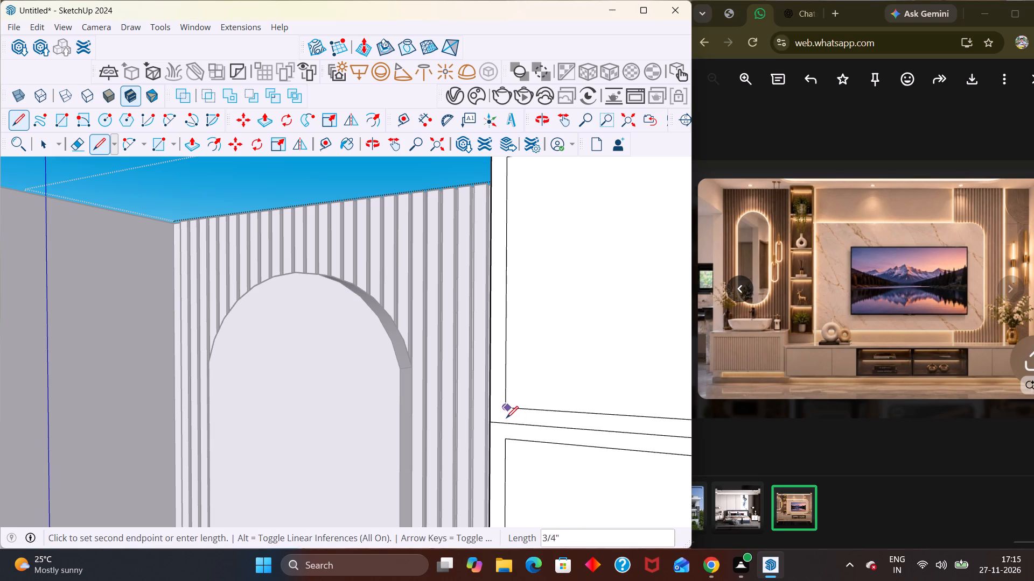
{"action": "left_click", "coordinate": [506, 425]}
{"action": "scroll", "coordinate": [458, 403], "scroll_direction": "down", "scroll_amount": 6}
{"action": "key", "text": "space"}
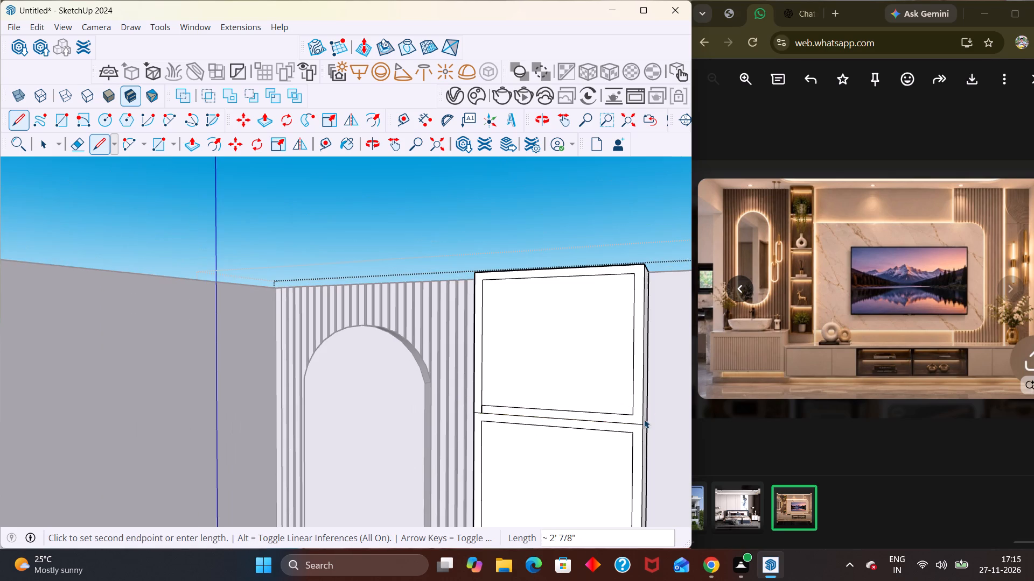
{"action": "key", "text": "l"}
{"action": "scroll", "coordinate": [637, 415], "scroll_direction": "up", "scroll_amount": 3}
{"action": "left_click", "coordinate": [632, 414]}
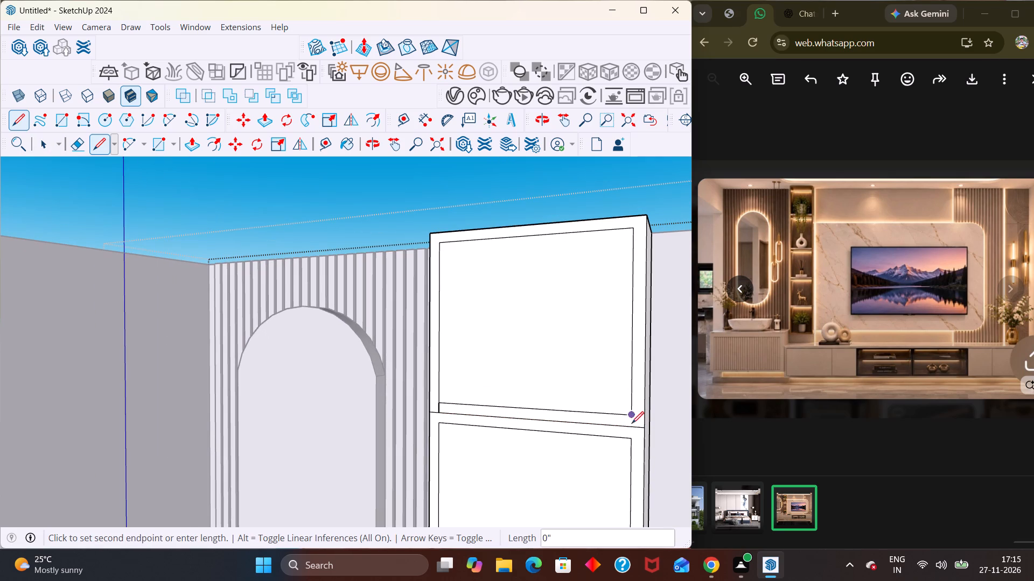
{"action": "left_click", "coordinate": [632, 427]}
{"action": "key", "text": "space"}
Inside the column group, delete the bottom edge of the uppermost inset rectangle and leave the group.
{"action": "left_click", "coordinate": [586, 410]}
{"action": "triple_click", "coordinate": [586, 410]}
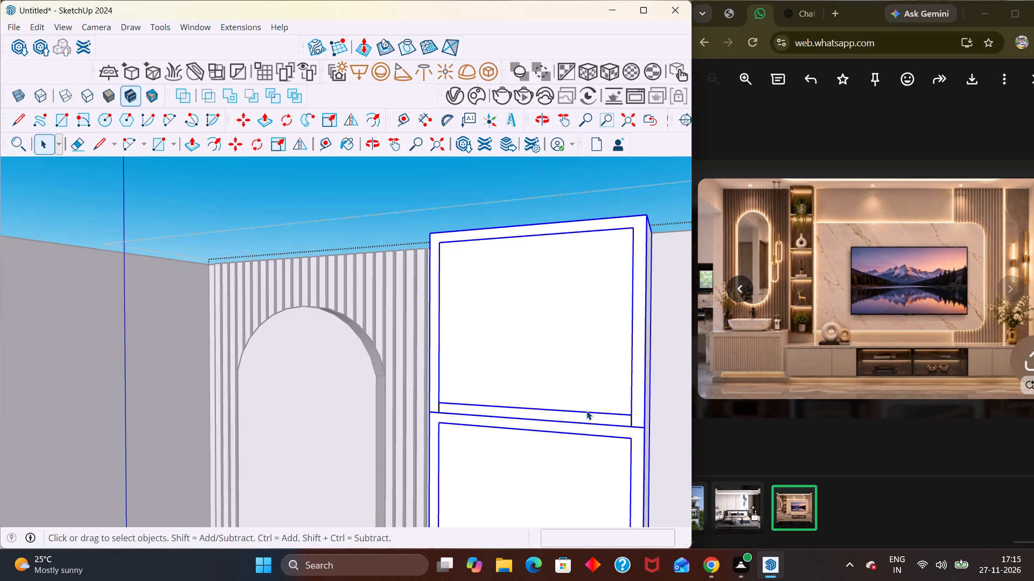
{"action": "triple_click", "coordinate": [586, 410]}
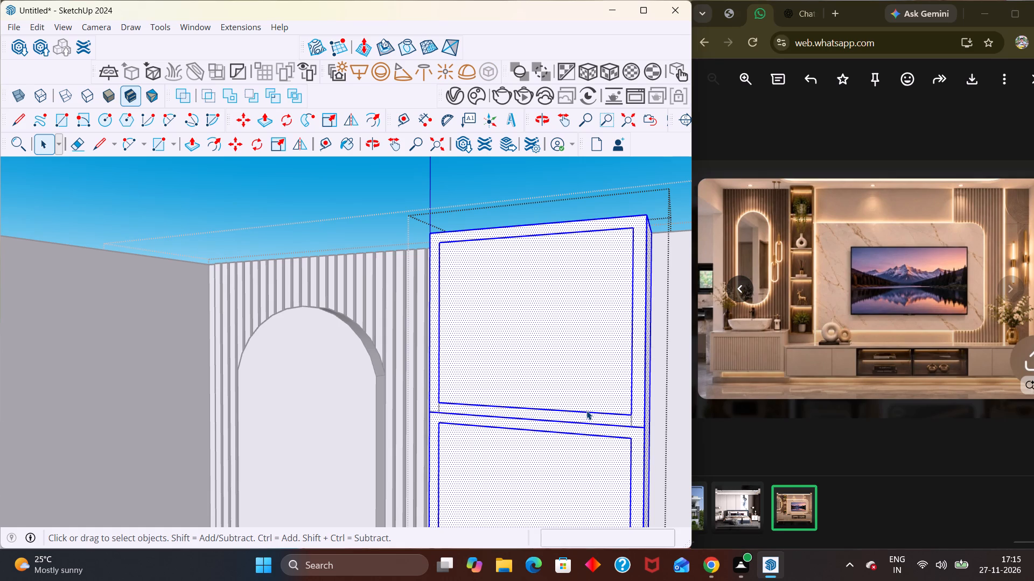
{"action": "left_click", "coordinate": [586, 410]}
{"action": "left_click", "coordinate": [581, 401]}
{"action": "left_click", "coordinate": [581, 412]}
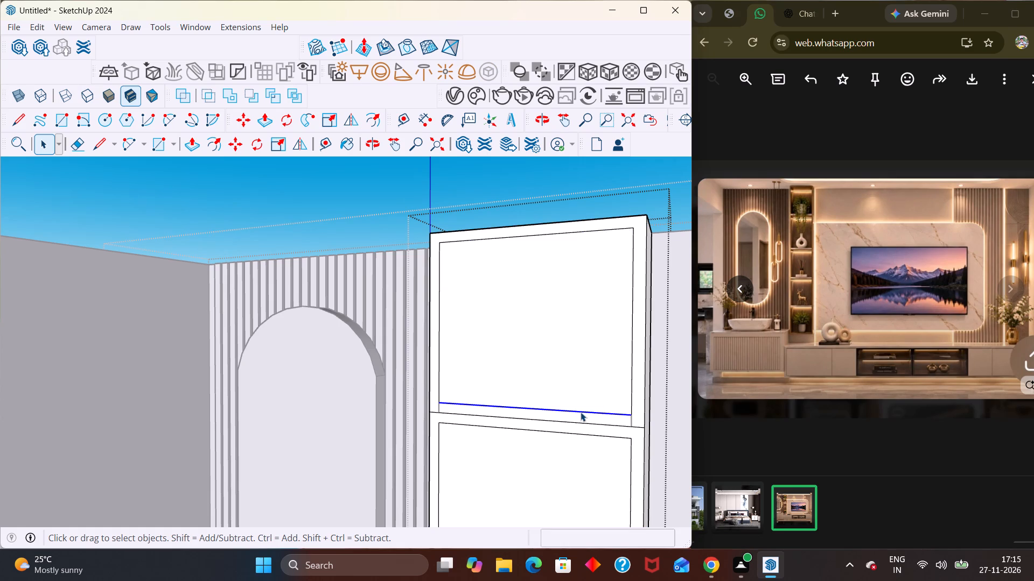
{"action": "key", "text": "Delete"}
{"action": "scroll", "coordinate": [581, 412], "scroll_direction": "down", "scroll_amount": 4}
{"action": "key", "text": "space"}
{"action": "left_click", "coordinate": [589, 183]}
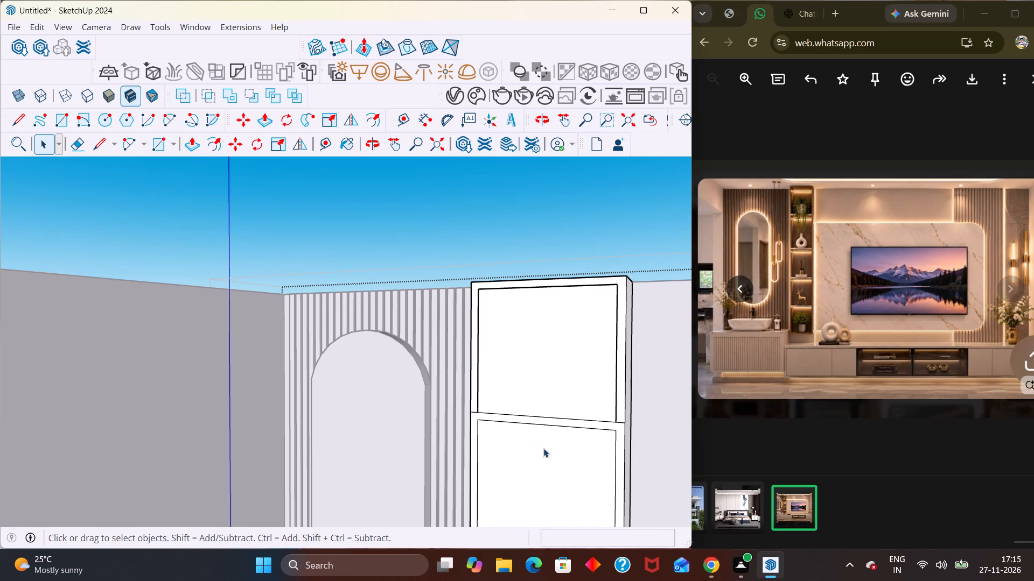
Inside the column group, draw a vertical line about 1 3/8" long from the second inset's lower-left corner down to the divider.
{"action": "middle_click_drag", "start_coordinate": [549, 448], "coordinate": [585, 417]}
{"action": "scroll", "coordinate": [581, 423], "scroll_direction": "down", "scroll_amount": 2}
{"action": "scroll", "coordinate": [559, 467], "scroll_direction": "down", "scroll_amount": 4}
{"action": "double_click", "coordinate": [562, 472]}
{"action": "scroll", "coordinate": [563, 472], "scroll_direction": "up", "scroll_amount": 3}
{"action": "middle_click_drag", "start_coordinate": [562, 472], "coordinate": [548, 444]}
{"action": "key", "text": "l"}
{"action": "scroll", "coordinate": [518, 496], "scroll_direction": "up", "scroll_amount": 3}
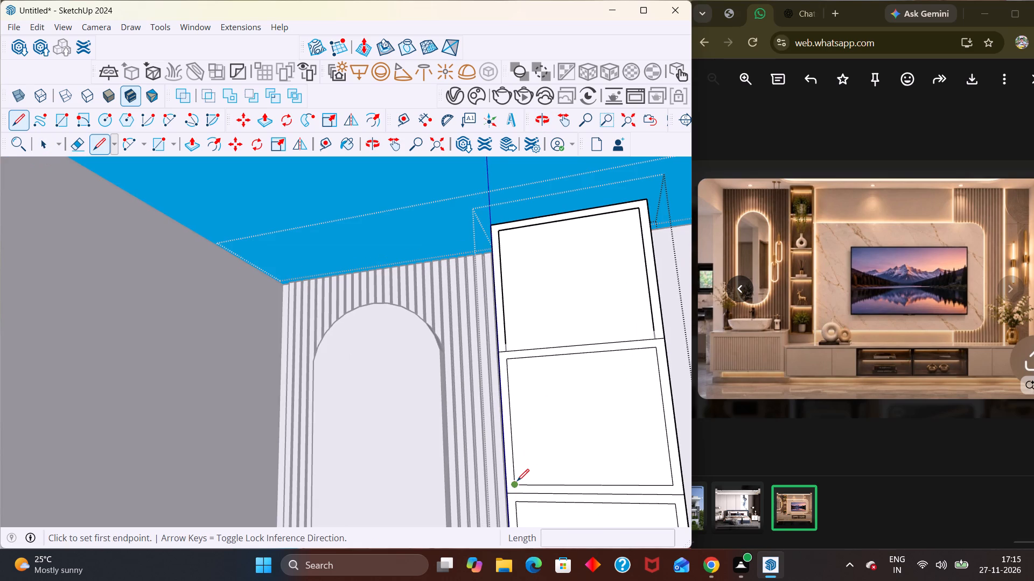
{"action": "left_click", "coordinate": [518, 481]}
{"action": "scroll", "coordinate": [516, 493], "scroll_direction": "up", "scroll_amount": 3}
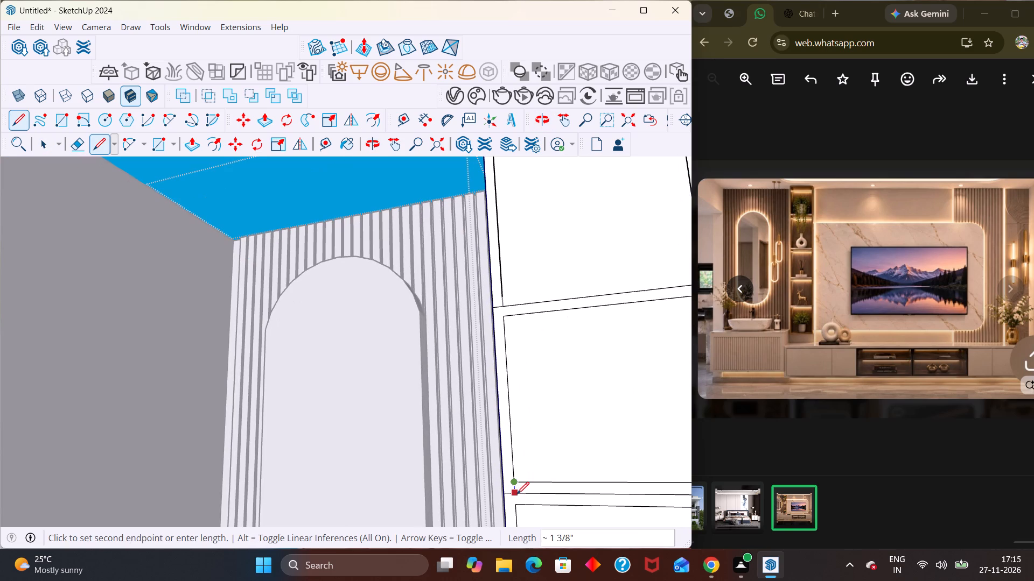
{"action": "left_click", "coordinate": [517, 494]}
{"action": "scroll", "coordinate": [526, 476], "scroll_direction": "down", "scroll_amount": 3}
{"action": "scroll", "coordinate": [531, 478], "scroll_direction": "up", "scroll_amount": 2}
{"action": "scroll", "coordinate": [531, 478], "scroll_direction": "down", "scroll_amount": 2}
{"action": "key", "text": "space"}
{"action": "scroll", "coordinate": [684, 482], "scroll_direction": "up", "scroll_amount": 2}
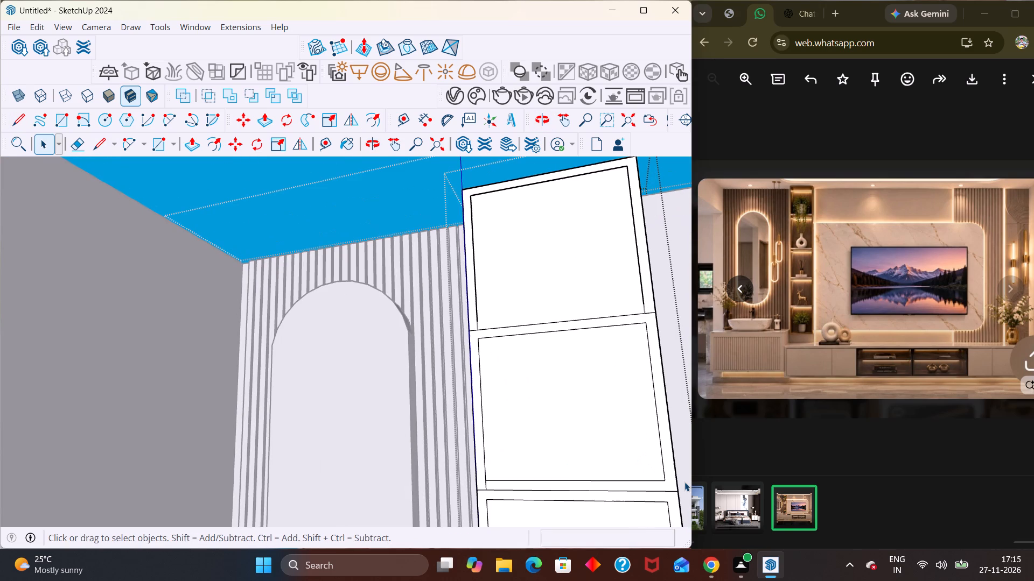
Draw a vertical line about 1 3/8" long from the second inset's lower-right corner down to the divider.
{"action": "key", "text": "l"}
{"action": "scroll", "coordinate": [691, 498], "scroll_direction": "up", "scroll_amount": 2}
{"action": "left_click", "coordinate": [658, 476]}
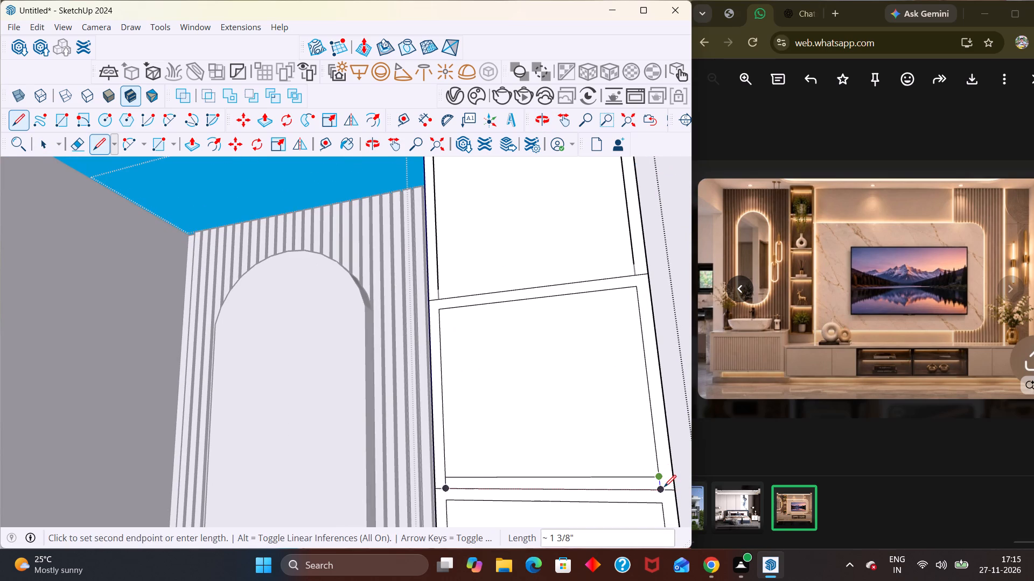
{"action": "left_click", "coordinate": [661, 491]}
{"action": "key", "text": "space"}
Draw vertical lines about 1 3/8" long from both lower corners of the third inset rectangle down to the divider.
{"action": "scroll", "coordinate": [625, 451], "scroll_direction": "down", "scroll_amount": 11}
{"action": "scroll", "coordinate": [593, 497], "scroll_direction": "up", "scroll_amount": 3}
{"action": "scroll", "coordinate": [593, 511], "scroll_direction": "down", "scroll_amount": 5}
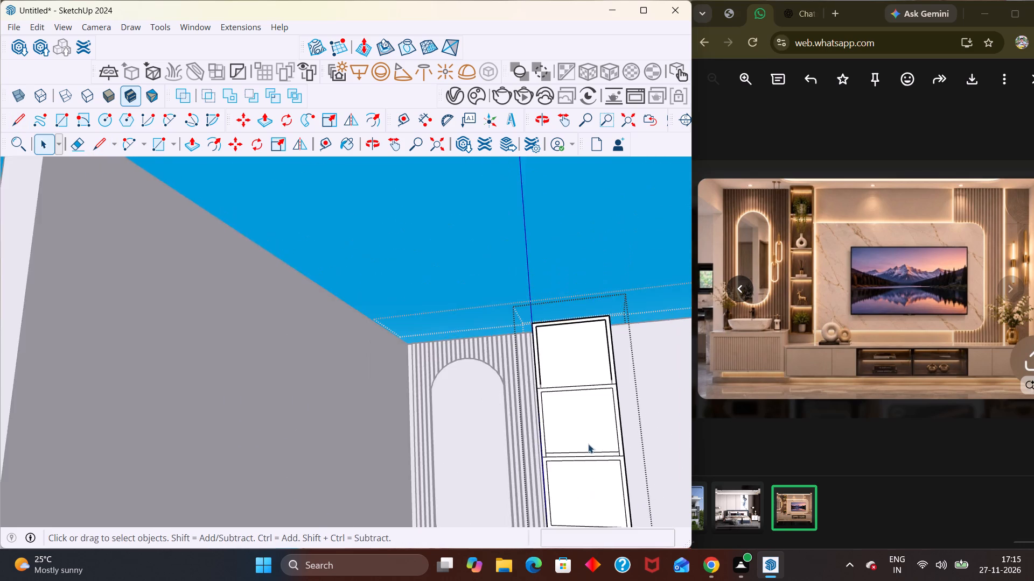
{"action": "scroll", "coordinate": [591, 444], "scroll_direction": "down", "scroll_amount": 6}
{"action": "scroll", "coordinate": [586, 508], "scroll_direction": "up", "scroll_amount": 18}
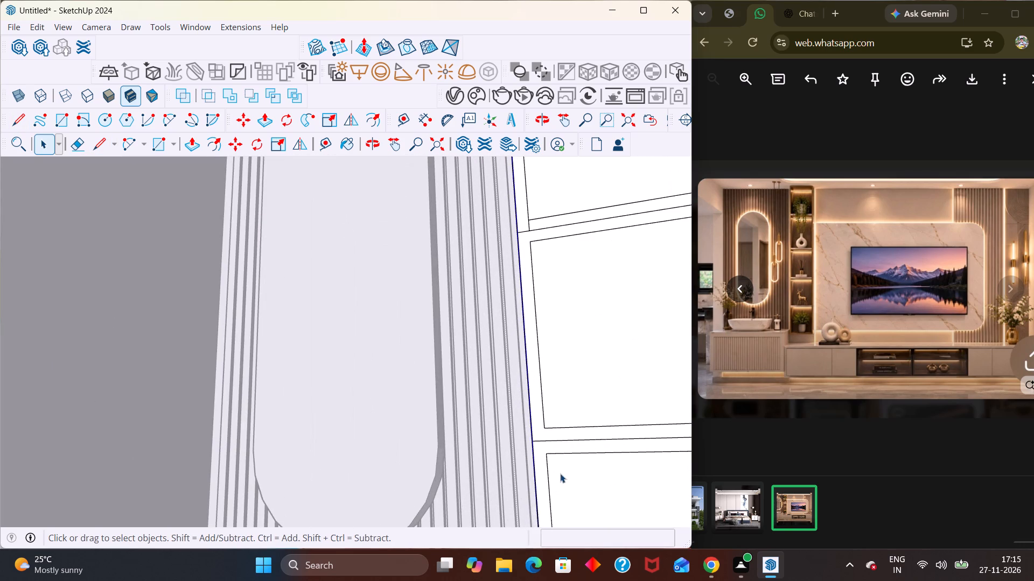
{"action": "key", "text": "l"}
{"action": "left_click", "coordinate": [549, 427]}
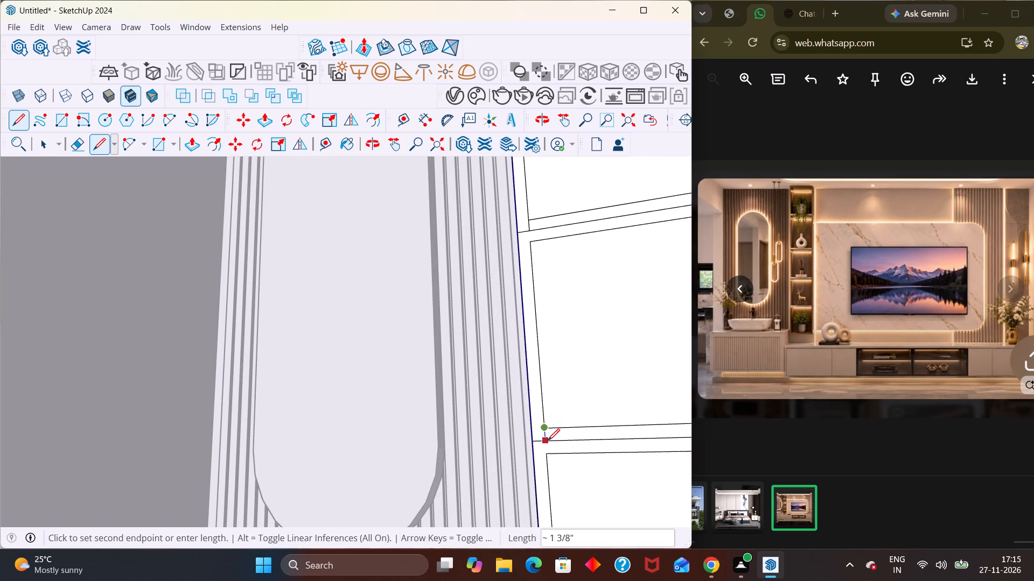
{"action": "left_click", "coordinate": [548, 441]}
{"action": "key", "text": "space"}
{"action": "middle_click_drag", "start_coordinate": [564, 442], "coordinate": [514, 471]}
{"action": "scroll", "coordinate": [474, 448], "scroll_direction": "down", "scroll_amount": 7}
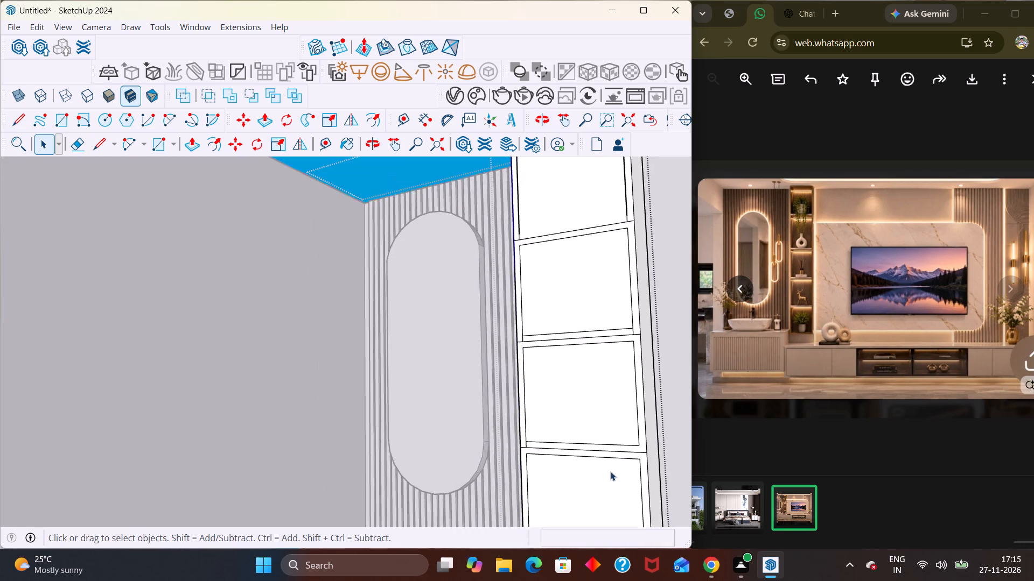
{"action": "scroll", "coordinate": [644, 483], "scroll_direction": "down", "scroll_amount": 1}
{"action": "scroll", "coordinate": [681, 497], "scroll_direction": "up", "scroll_amount": 7}
{"action": "key", "text": "l"}
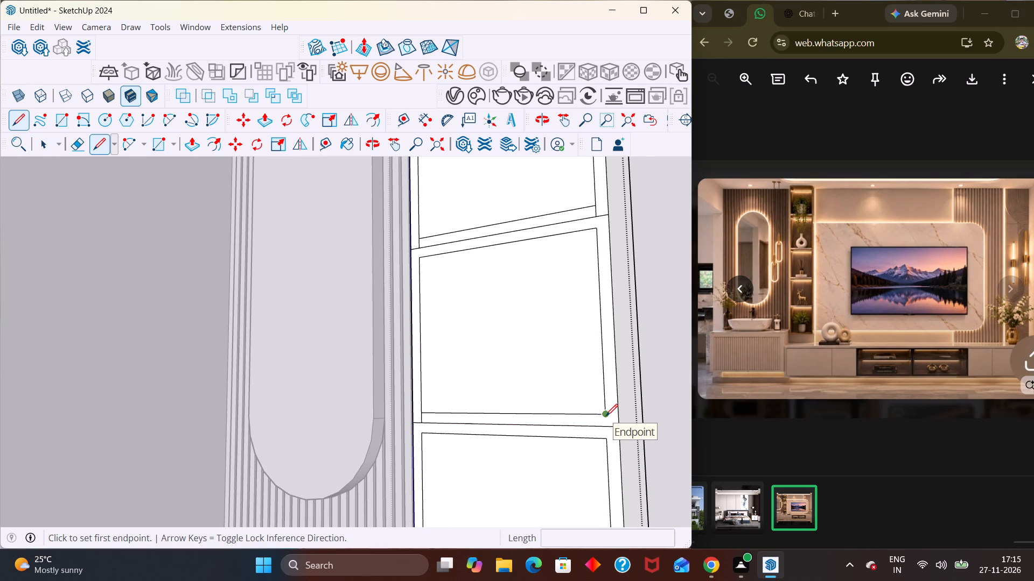
{"action": "left_click", "coordinate": [603, 413]}
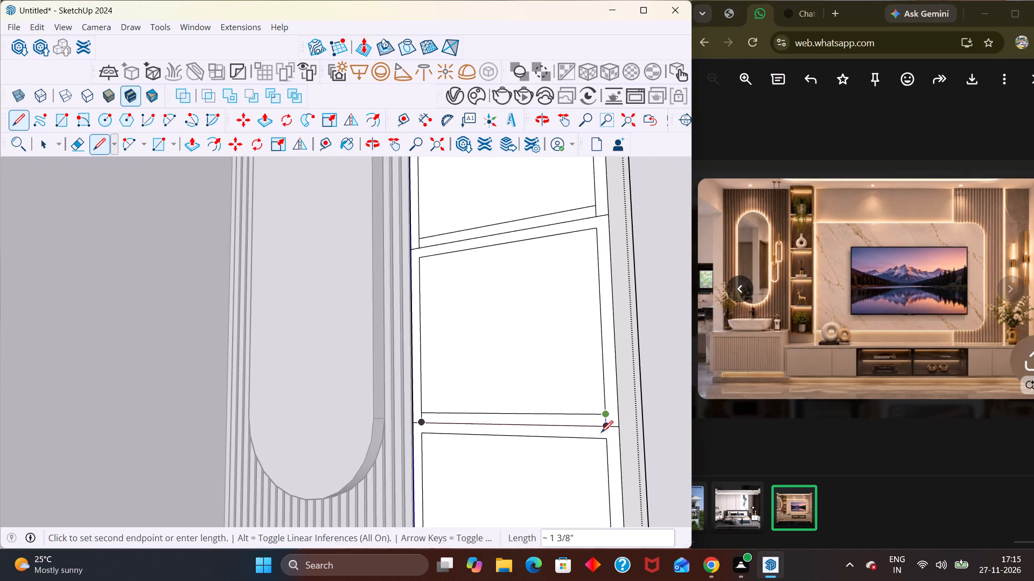
{"action": "left_click", "coordinate": [602, 430]}
Draw vertical lines about 1 3/8" long from both lower corners of the fourth inset rectangle down to the divider.
{"action": "scroll", "coordinate": [604, 430], "scroll_direction": "down", "scroll_amount": 5}
{"action": "scroll", "coordinate": [566, 462], "scroll_direction": "down", "scroll_amount": 6}
{"action": "scroll", "coordinate": [581, 430], "scroll_direction": "up", "scroll_amount": 1}
{"action": "scroll", "coordinate": [581, 430], "scroll_direction": "down", "scroll_amount": 4}
{"action": "scroll", "coordinate": [566, 504], "scroll_direction": "up", "scroll_amount": 3}
{"action": "scroll", "coordinate": [566, 508], "scroll_direction": "down", "scroll_amount": 2}
{"action": "scroll", "coordinate": [570, 503], "scroll_direction": "up", "scroll_amount": 1}
{"action": "scroll", "coordinate": [586, 488], "scroll_direction": "down", "scroll_amount": 13}
{"action": "scroll", "coordinate": [588, 502], "scroll_direction": "up", "scroll_amount": 4}
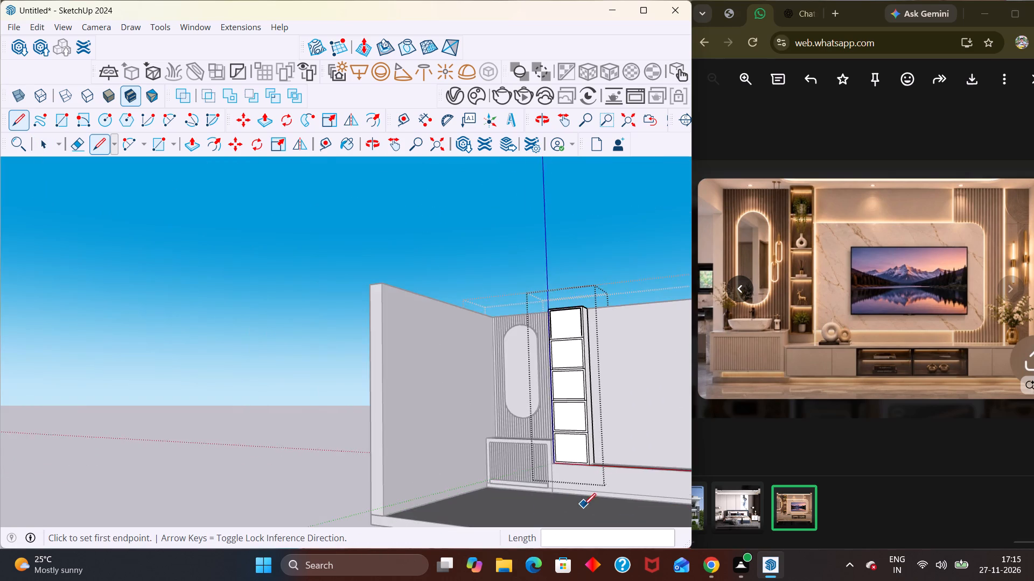
{"action": "scroll", "coordinate": [584, 505], "scroll_direction": "up", "scroll_amount": 5}
{"action": "scroll", "coordinate": [560, 402], "scroll_direction": "up", "scroll_amount": 2}
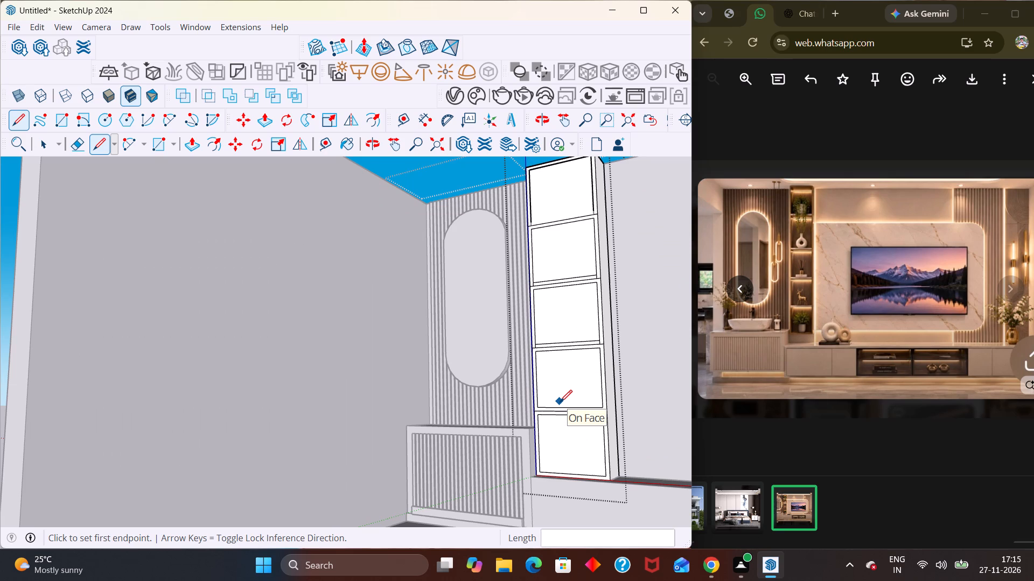
{"action": "scroll", "coordinate": [531, 414], "scroll_direction": "up", "scroll_amount": 6}
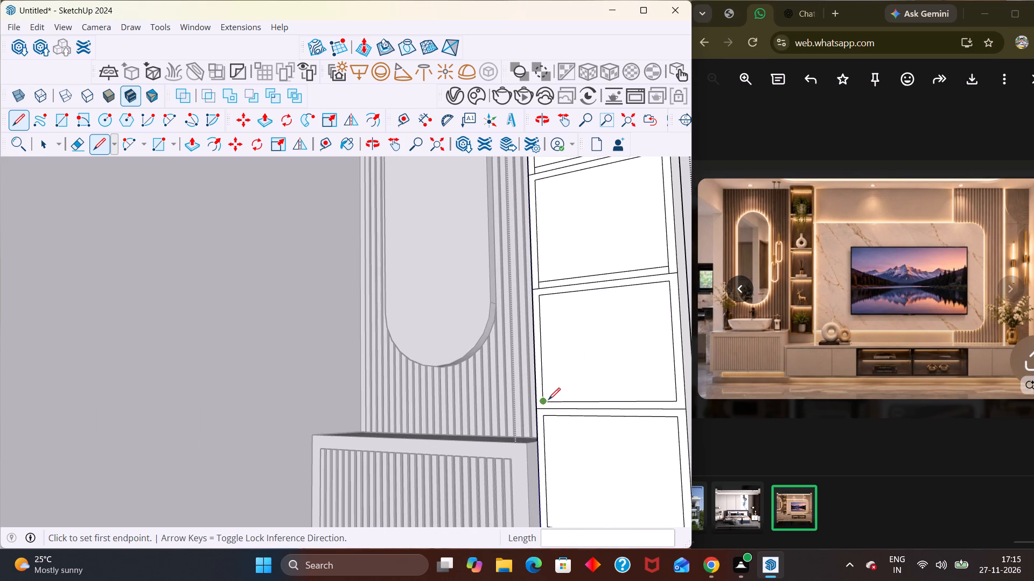
{"action": "left_click", "coordinate": [548, 400]}
{"action": "left_click", "coordinate": [544, 409]}
{"action": "left_click", "coordinate": [676, 401]}
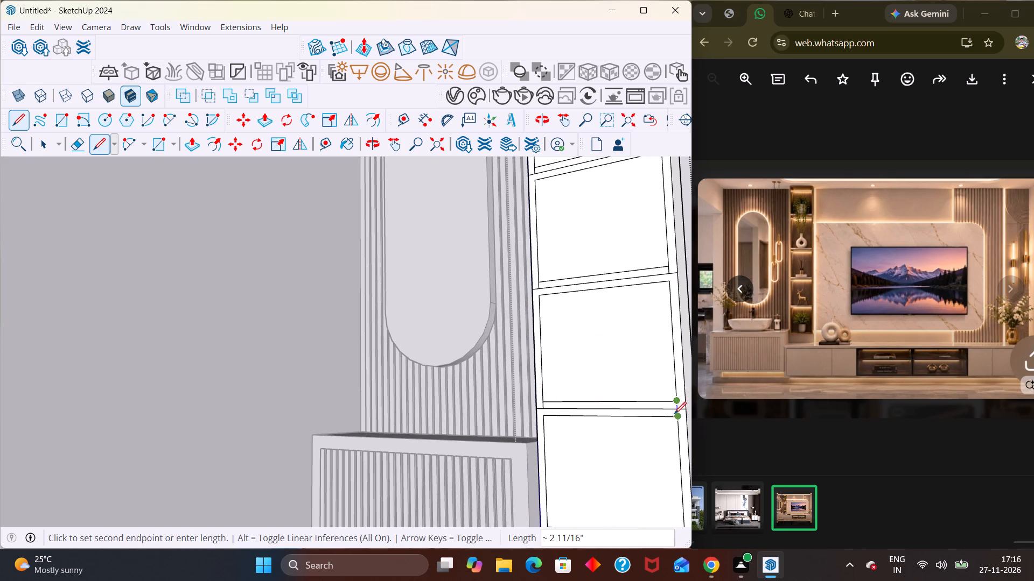
{"action": "left_click", "coordinate": [679, 409]}
Delete the bottom edges of the fourth, third and second inset rectangles and leave the column group.
{"action": "scroll", "coordinate": [579, 455], "scroll_direction": "down", "scroll_amount": 4}
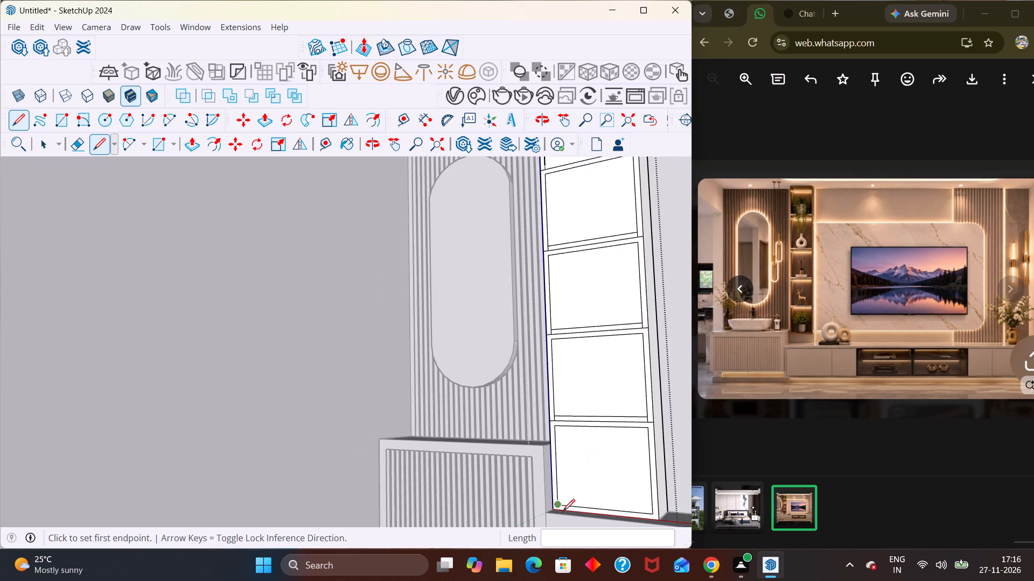
{"action": "scroll", "coordinate": [563, 511], "scroll_direction": "up", "scroll_amount": 2}
{"action": "key", "text": "space"}
{"action": "scroll", "coordinate": [575, 387], "scroll_direction": "up", "scroll_amount": 2}
{"action": "left_click", "coordinate": [584, 397]}
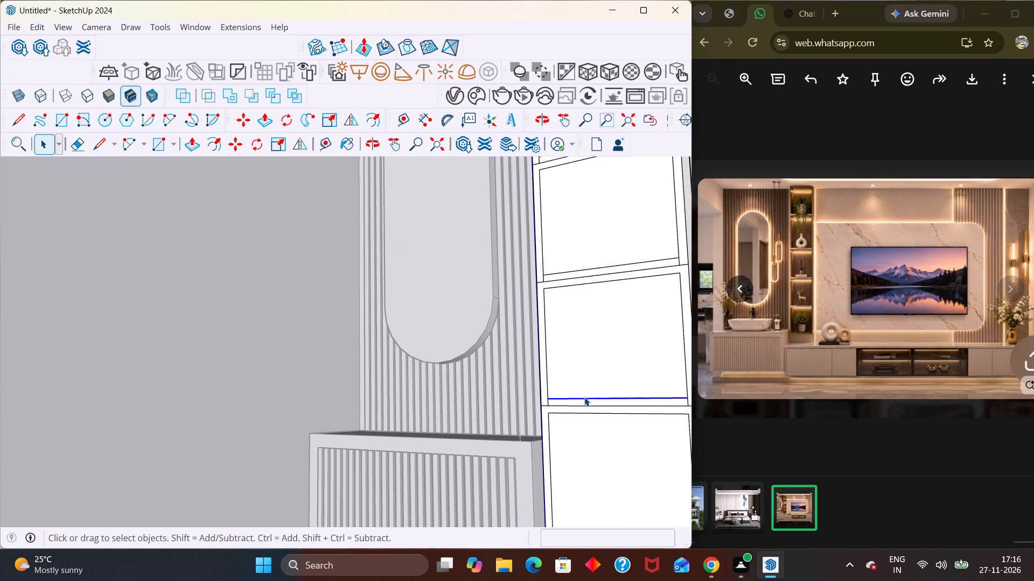
{"action": "key", "text": "Delete"}
{"action": "scroll", "coordinate": [584, 397], "scroll_direction": "down", "scroll_amount": 4}
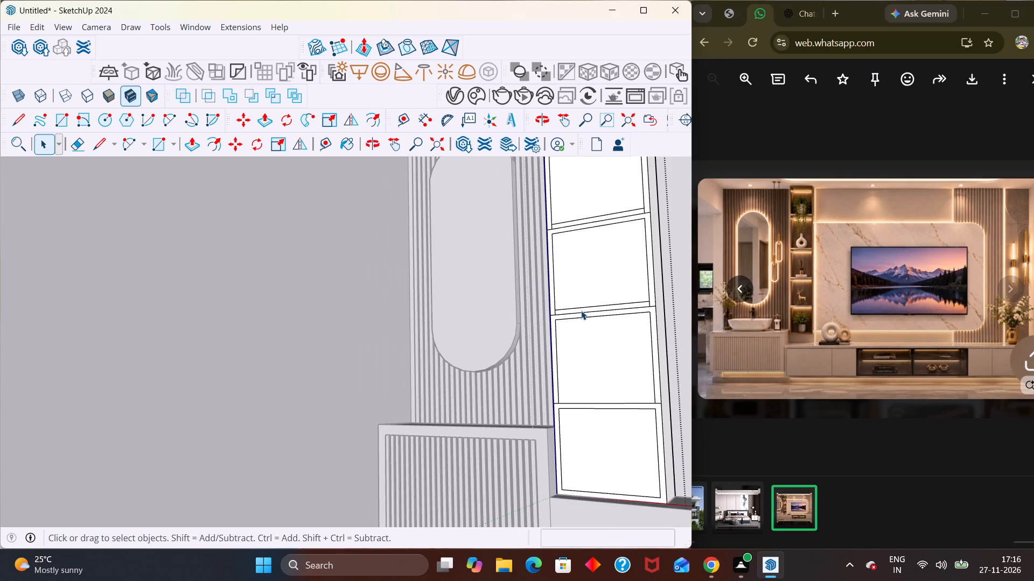
{"action": "scroll", "coordinate": [581, 310], "scroll_direction": "up", "scroll_amount": 3}
{"action": "left_click", "coordinate": [580, 306]}
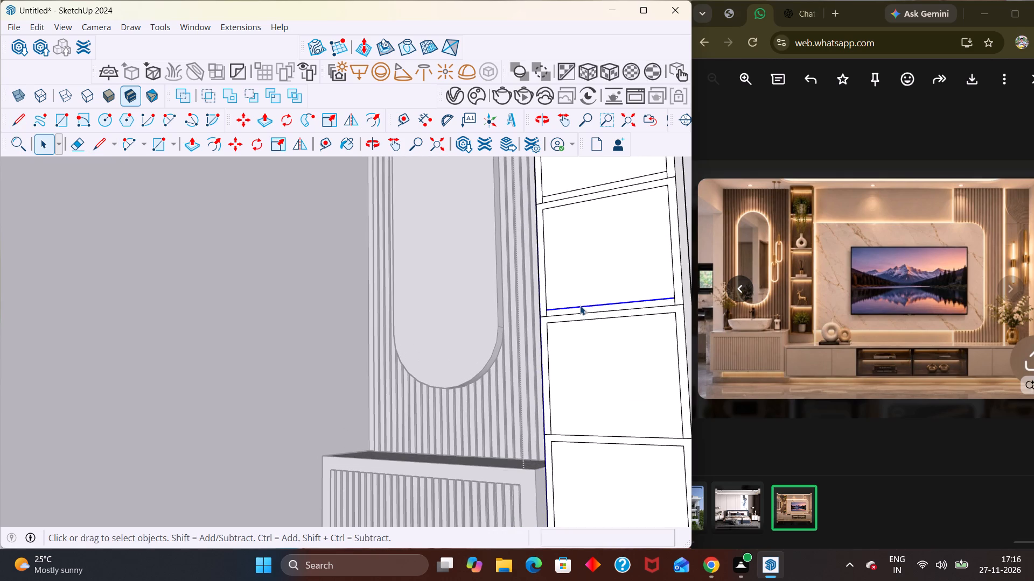
{"action": "key", "text": "Delete"}
{"action": "scroll", "coordinate": [580, 306], "scroll_direction": "down", "scroll_amount": 5}
{"action": "scroll", "coordinate": [589, 233], "scroll_direction": "up", "scroll_amount": 2}
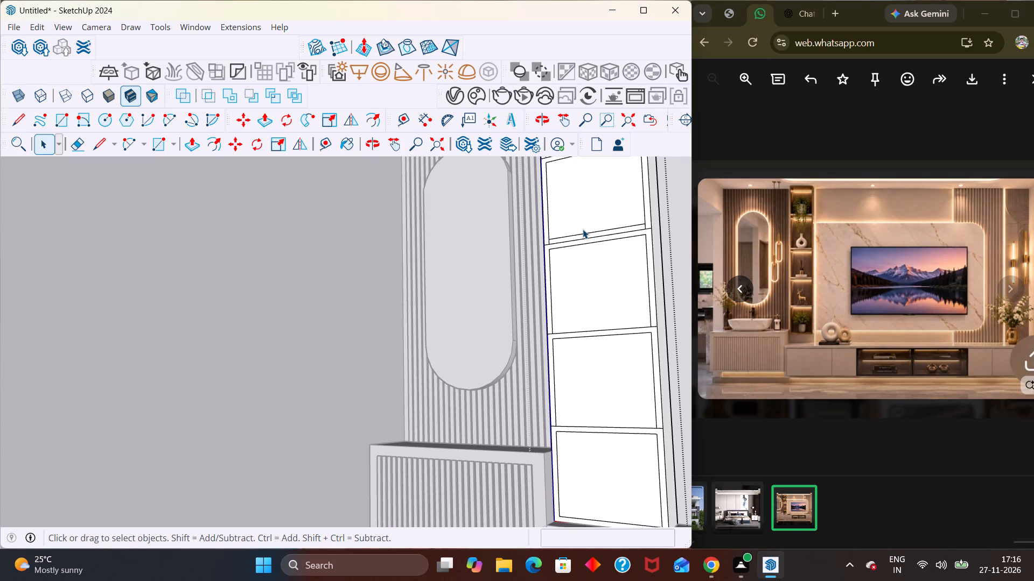
{"action": "left_click", "coordinate": [583, 232]}
{"action": "key", "text": "Delete"}
{"action": "scroll", "coordinate": [578, 249], "scroll_direction": "down", "scroll_amount": 4}
{"action": "scroll", "coordinate": [570, 288], "scroll_direction": "up", "scroll_amount": 1}
{"action": "scroll", "coordinate": [568, 296], "scroll_direction": "down", "scroll_amount": 2}
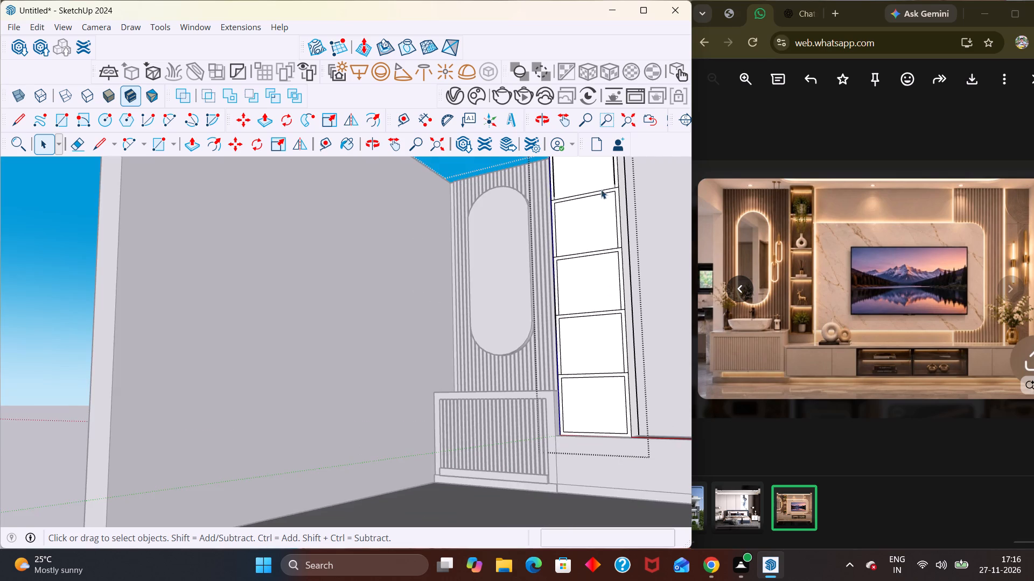
{"action": "scroll", "coordinate": [601, 197], "scroll_direction": "down", "scroll_amount": 11}
{"action": "key", "text": "space"}
{"action": "left_click", "coordinate": [626, 226]}
{"action": "middle_click_drag", "start_coordinate": [575, 346], "coordinate": [652, 408]}
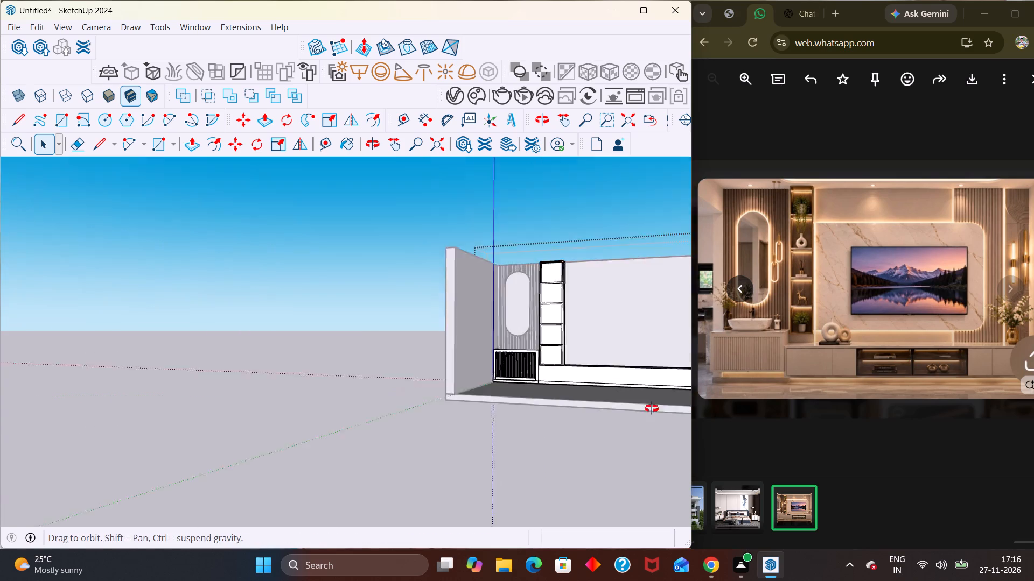
{"action": "middle_click_drag", "start_coordinate": [652, 408], "coordinate": [662, 416]}
{"action": "left_click", "coordinate": [557, 473]}
Draw horizontal lines about 1 3/8" long from both upper corners of the second inset out to the column's side edges.
{"action": "scroll", "coordinate": [568, 342], "scroll_direction": "up", "scroll_amount": 11}
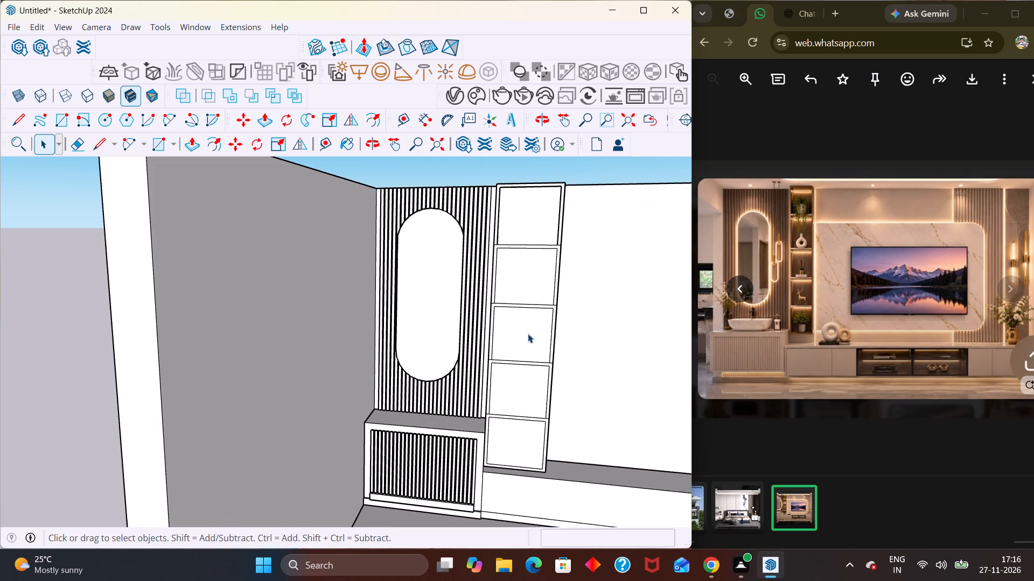
{"action": "middle_click_drag", "start_coordinate": [541, 347], "coordinate": [521, 336]}
{"action": "scroll", "coordinate": [522, 337], "scroll_direction": "up", "scroll_amount": 1}
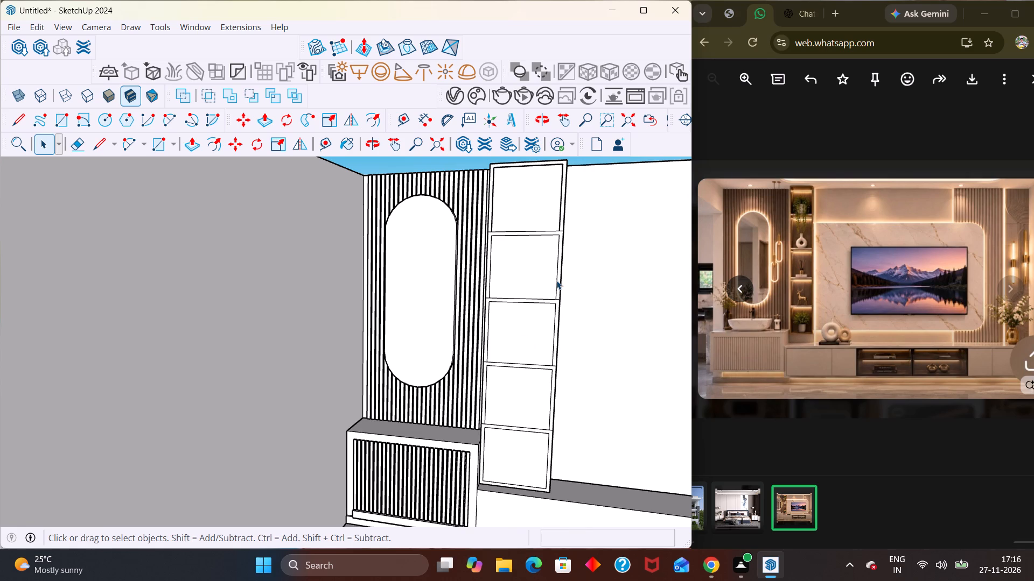
{"action": "scroll", "coordinate": [483, 205], "scroll_direction": "up", "scroll_amount": 6}
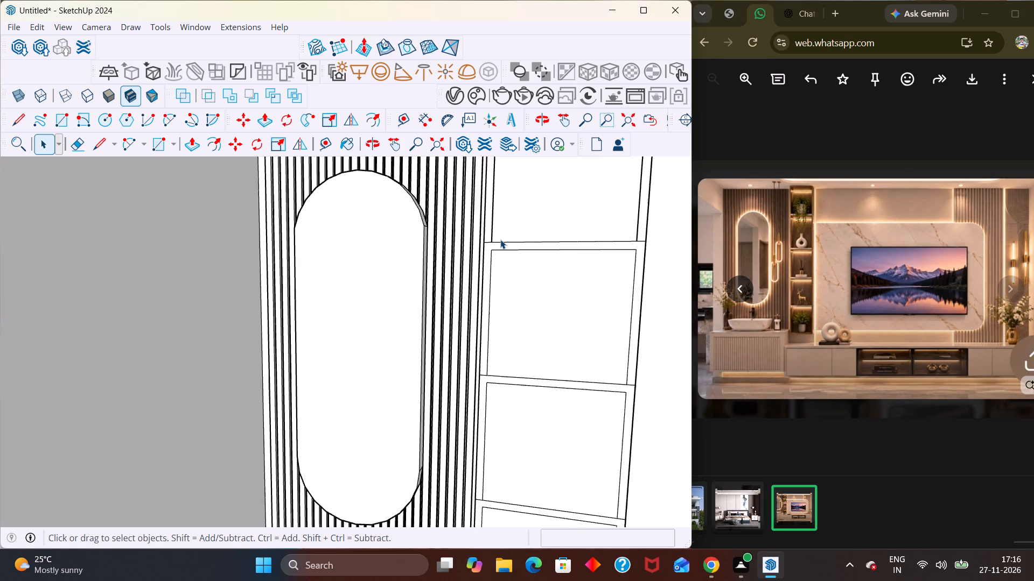
{"action": "scroll", "coordinate": [500, 239], "scroll_direction": "up", "scroll_amount": 3}
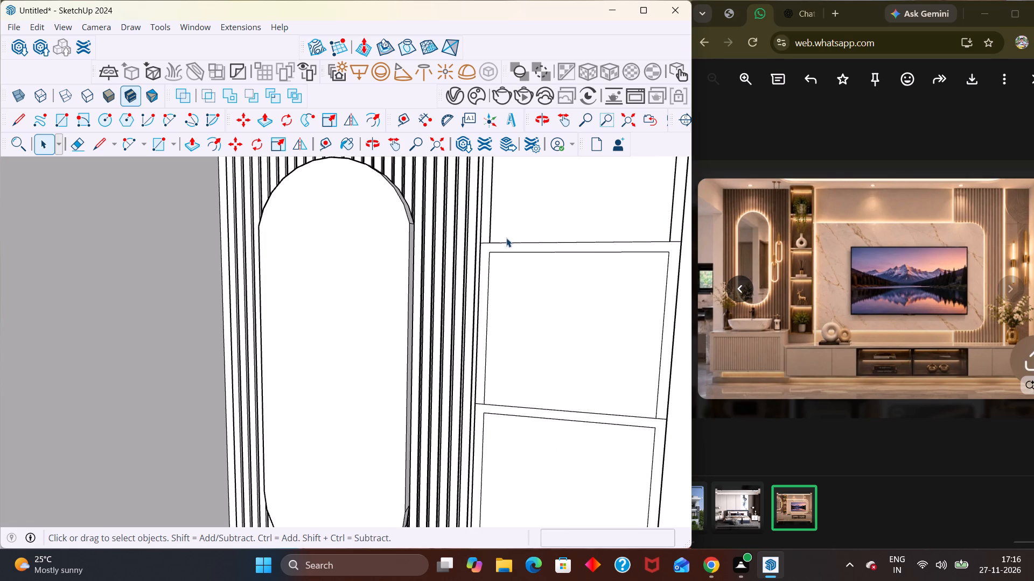
{"action": "scroll", "coordinate": [505, 238], "scroll_direction": "down", "scroll_amount": 4}
{"action": "scroll", "coordinate": [629, 233], "scroll_direction": "up", "scroll_amount": 5}
{"action": "key", "text": "l"}
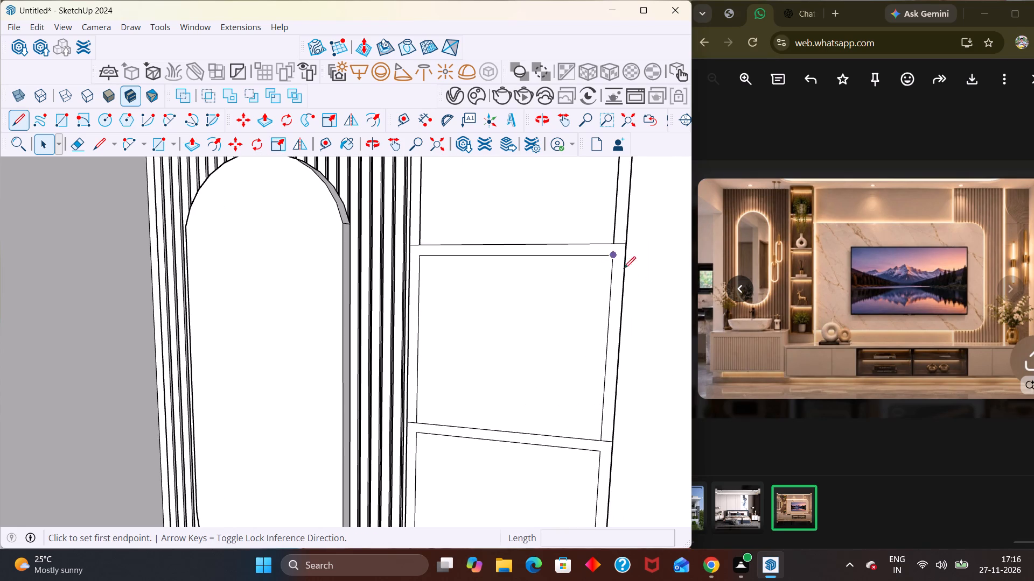
{"action": "left_click", "coordinate": [610, 261]}
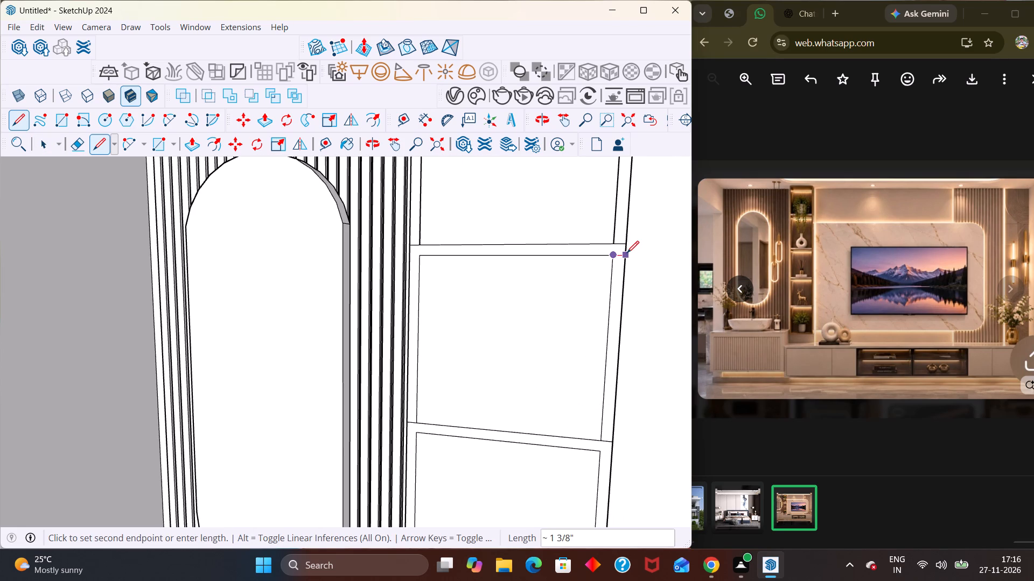
{"action": "left_click", "coordinate": [627, 254]}
{"action": "scroll", "coordinate": [630, 245], "scroll_direction": "down", "scroll_amount": 4}
{"action": "key", "text": "space"}
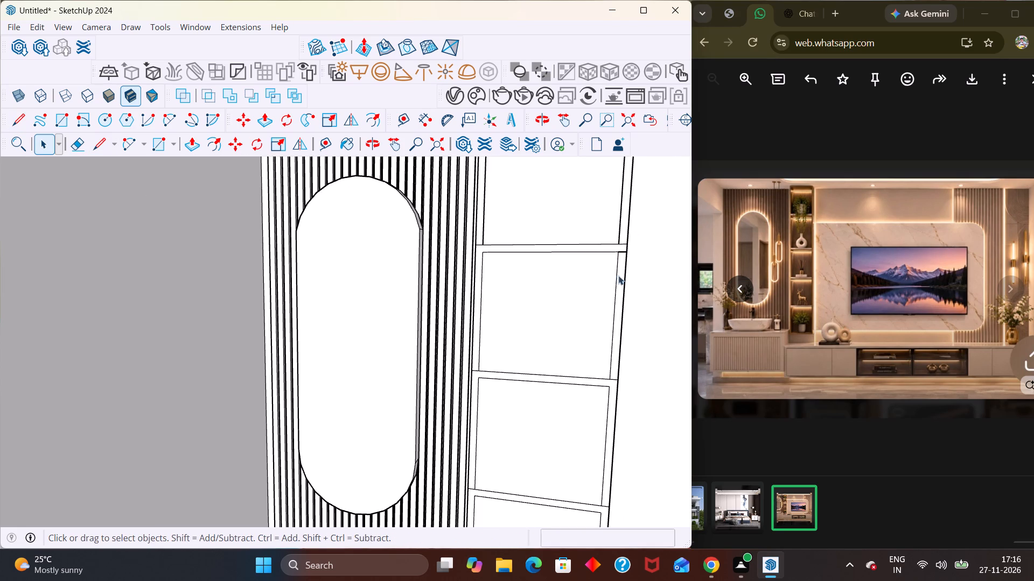
{"action": "key", "text": "space"}
{"action": "scroll", "coordinate": [479, 250], "scroll_direction": "up", "scroll_amount": 3}
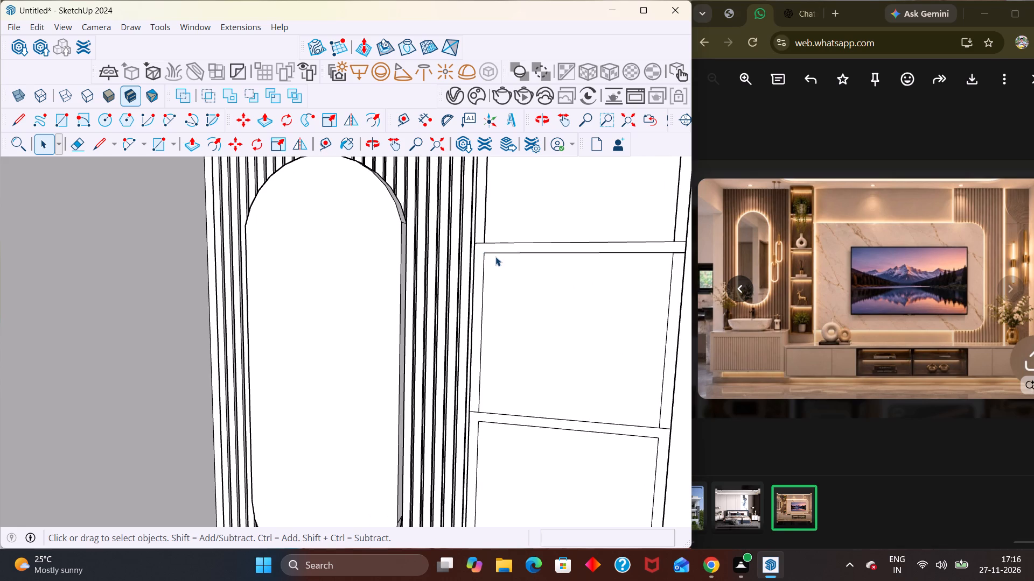
{"action": "key", "text": "l"}
{"action": "left_click", "coordinate": [486, 255]}
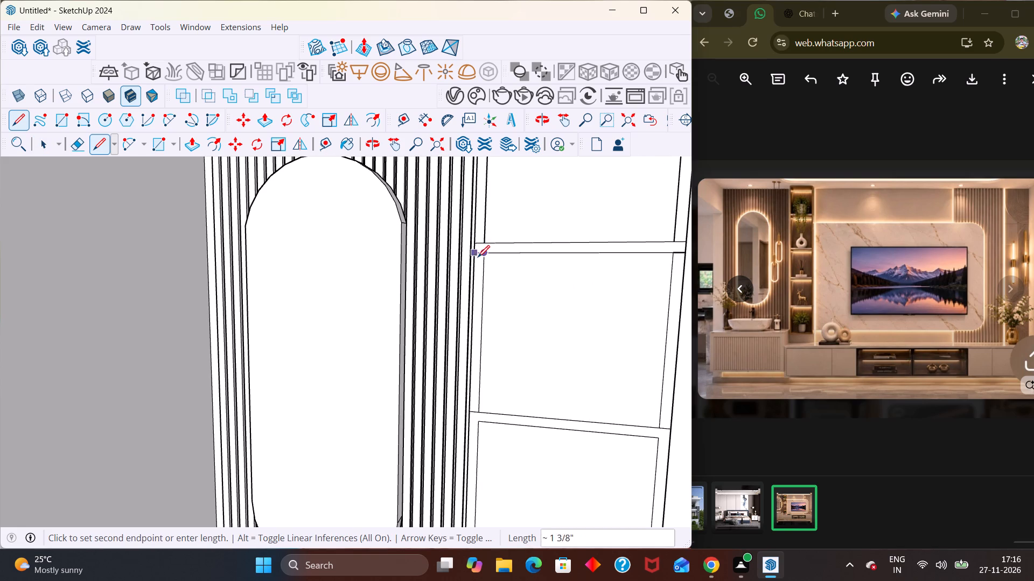
{"action": "left_click", "coordinate": [477, 256]}
Draw horizontal lines about 1 3/8" long from both upper corners of the third inset out to the column's side edges.
{"action": "middle_click_drag", "start_coordinate": [491, 417], "coordinate": [504, 330]}
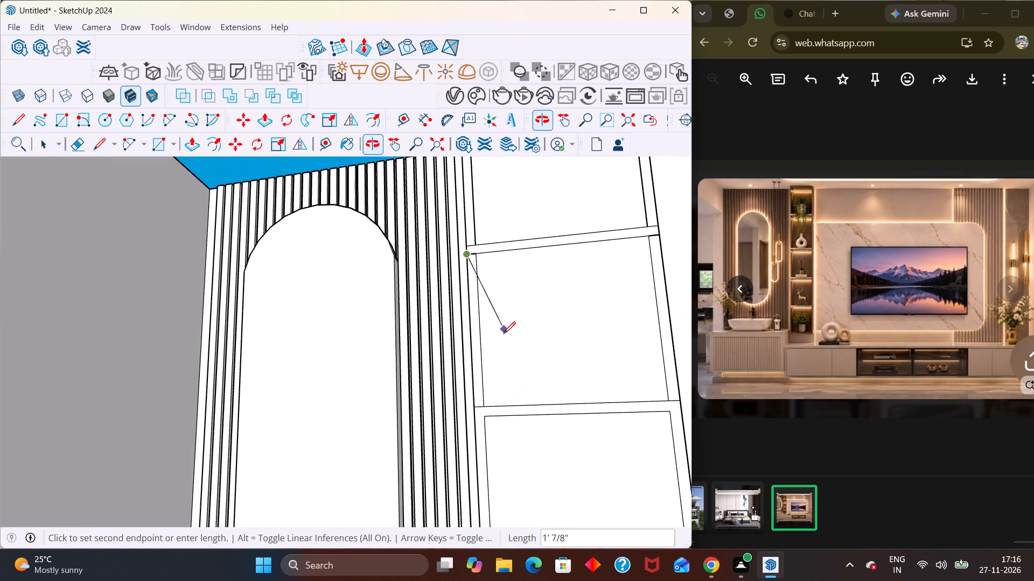
{"action": "scroll", "coordinate": [492, 417], "scroll_direction": "up", "scroll_amount": 2}
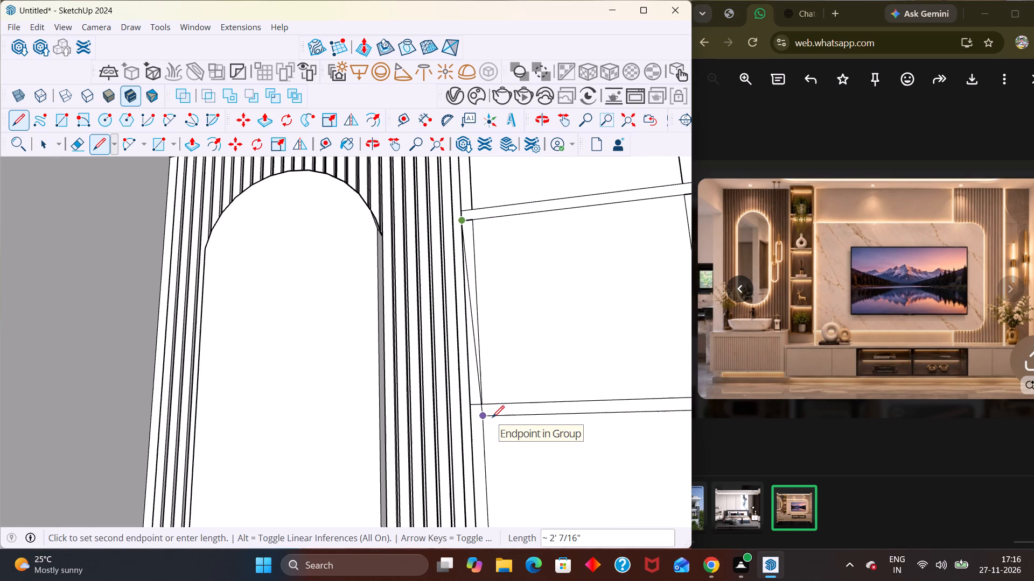
{"action": "key", "text": "space"}
{"action": "key", "text": "l"}
{"action": "left_click", "coordinate": [485, 415]}
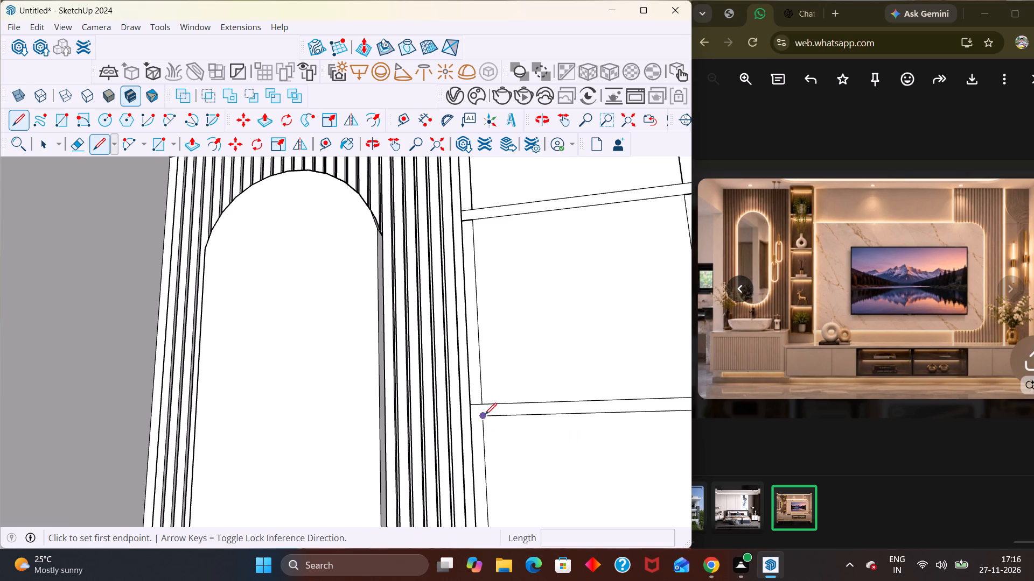
{"action": "left_click", "coordinate": [470, 416]}
{"action": "key", "text": "space"}
{"action": "scroll", "coordinate": [470, 417], "scroll_direction": "down", "scroll_amount": 2}
{"action": "scroll", "coordinate": [464, 419], "scroll_direction": "up", "scroll_amount": 1}
{"action": "scroll", "coordinate": [463, 420], "scroll_direction": "down", "scroll_amount": 5}
{"action": "scroll", "coordinate": [657, 402], "scroll_direction": "up", "scroll_amount": 2}
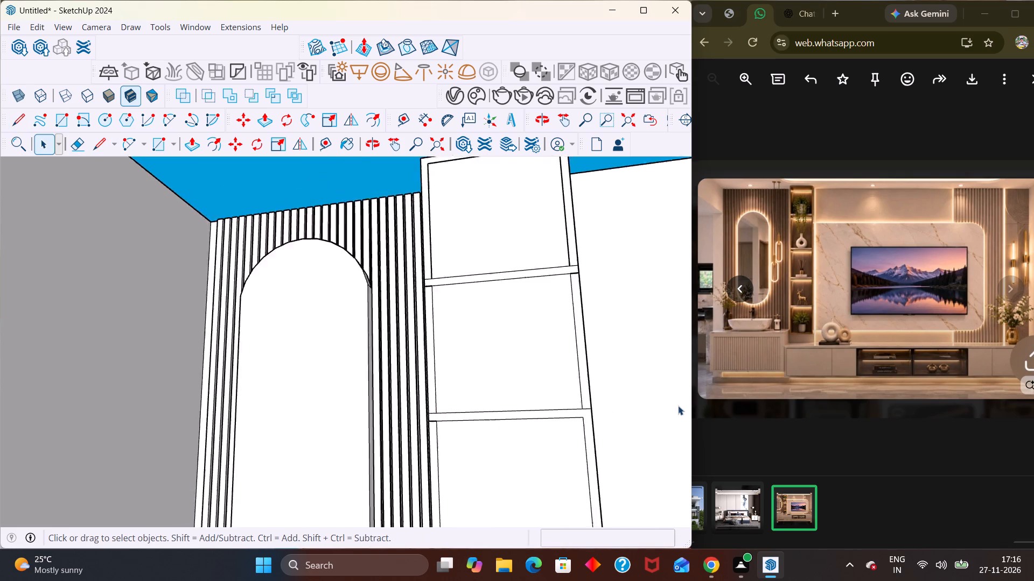
{"action": "scroll", "coordinate": [678, 406], "scroll_direction": "up", "scroll_amount": 3}
{"action": "key", "text": "l"}
{"action": "left_click", "coordinate": [553, 424]}
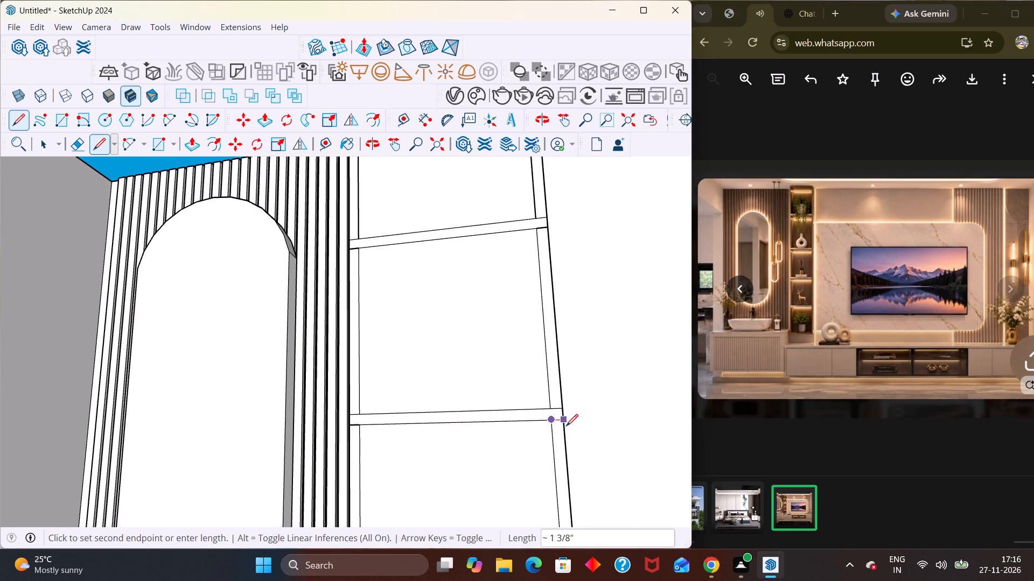
{"action": "left_click", "coordinate": [567, 426]}
{"action": "key", "text": "space"}
{"action": "scroll", "coordinate": [572, 424], "scroll_direction": "down", "scroll_amount": 9}
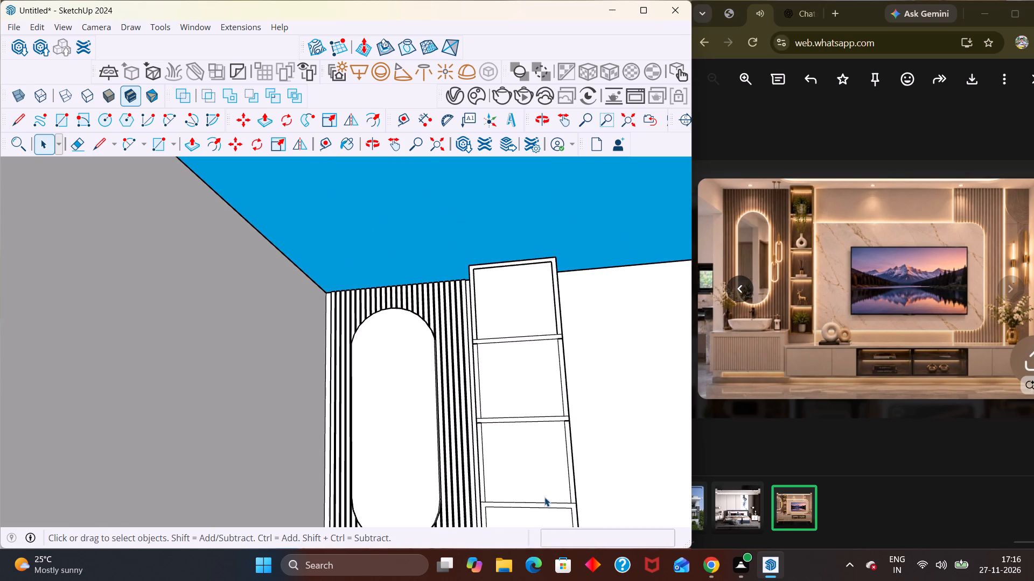
Draw horizontal lines about 1 3/8" long from both upper corners of the bottom inset out to the column's side edges.
{"action": "scroll", "coordinate": [547, 501], "scroll_direction": "down", "scroll_amount": 1}
{"action": "middle_click_drag", "start_coordinate": [547, 501], "coordinate": [542, 462]}
{"action": "scroll", "coordinate": [540, 457], "scroll_direction": "up", "scroll_amount": 1}
{"action": "scroll", "coordinate": [529, 412], "scroll_direction": "down", "scroll_amount": 9}
{"action": "scroll", "coordinate": [562, 507], "scroll_direction": "down", "scroll_amount": 6}
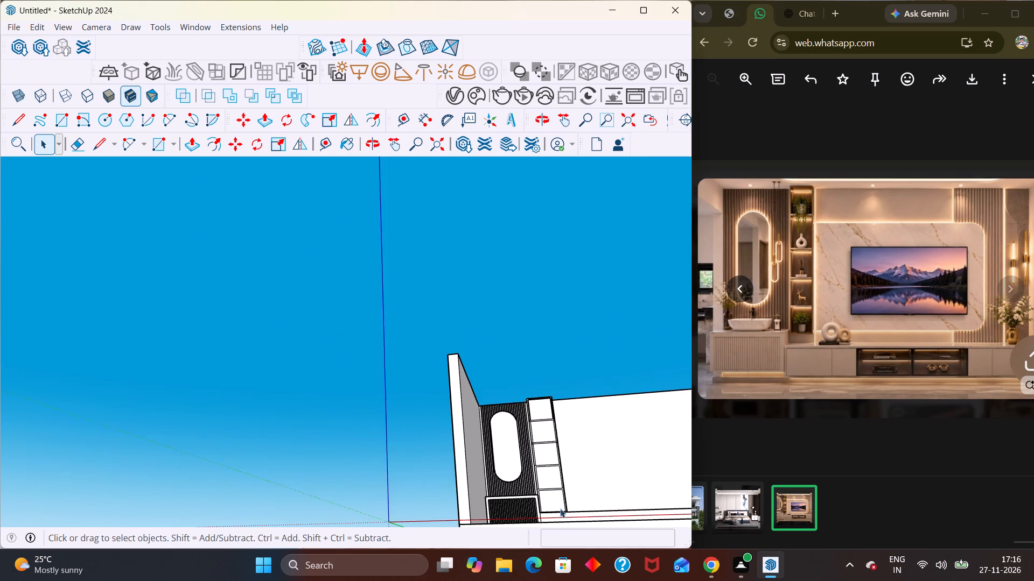
{"action": "scroll", "coordinate": [560, 525], "scroll_direction": "up", "scroll_amount": 16}
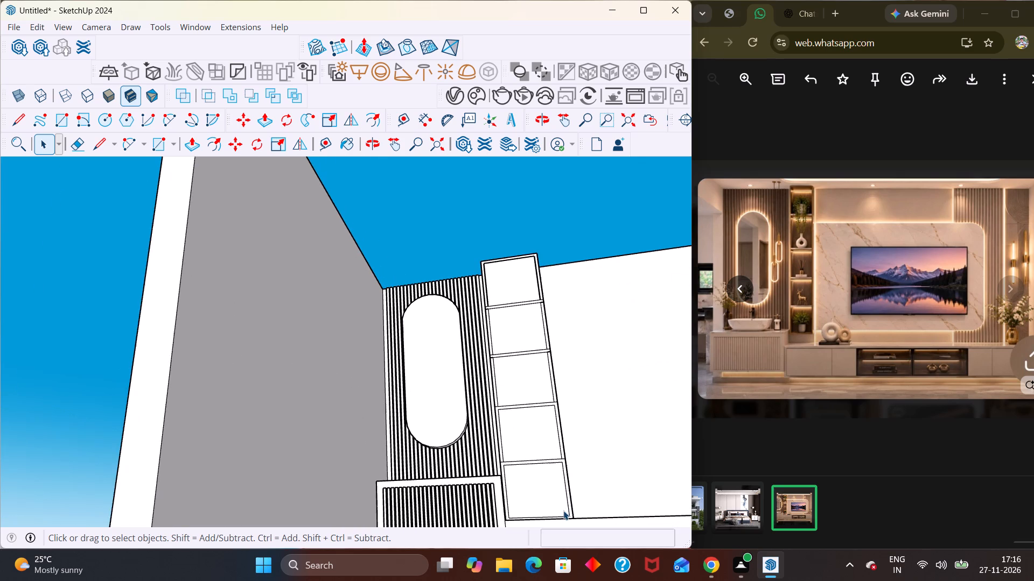
{"action": "key", "text": "l"}
{"action": "scroll", "coordinate": [561, 469], "scroll_direction": "up", "scroll_amount": 7}
{"action": "left_click", "coordinate": [564, 460]}
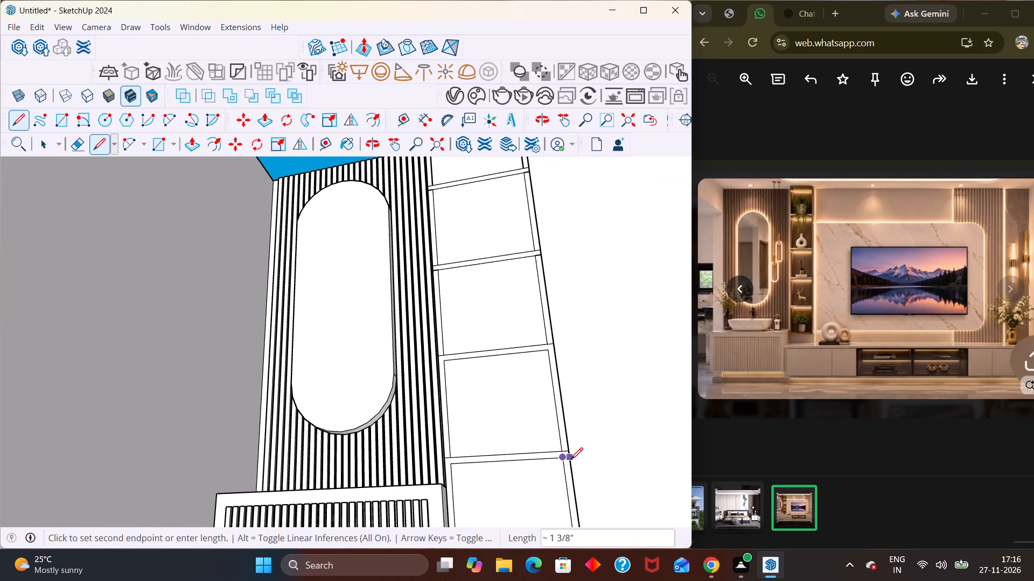
{"action": "left_click", "coordinate": [571, 459]}
{"action": "key", "text": "space"}
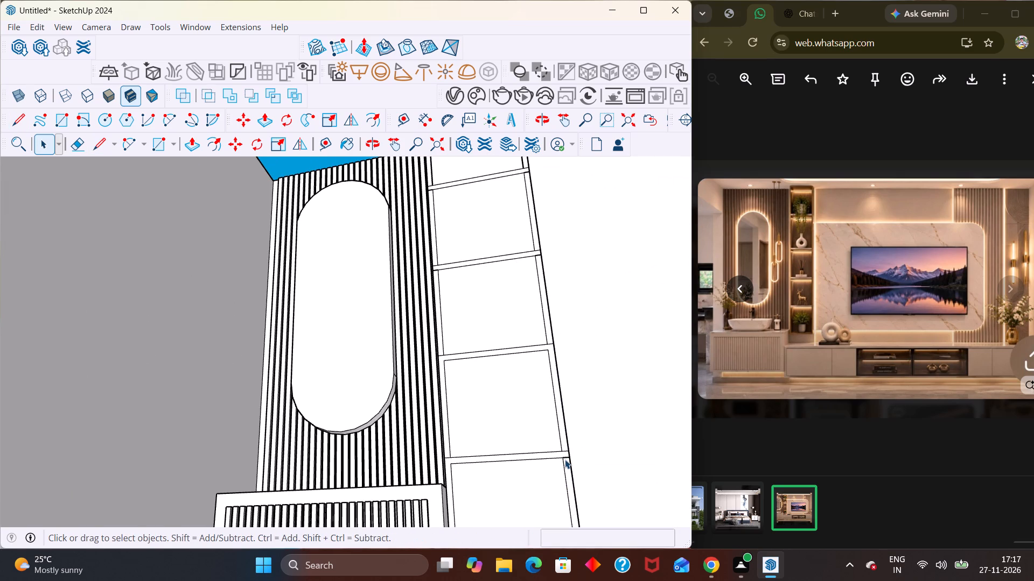
{"action": "key", "text": "l"}
{"action": "left_click", "coordinate": [454, 462]}
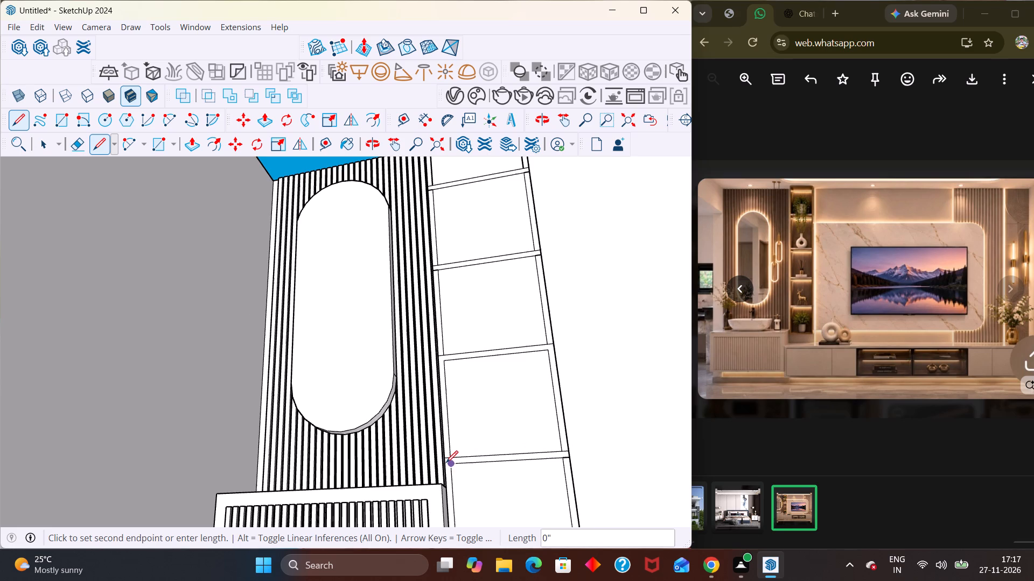
{"action": "scroll", "coordinate": [446, 463], "scroll_direction": "up", "scroll_amount": 6}
{"action": "left_click", "coordinate": [443, 465]}
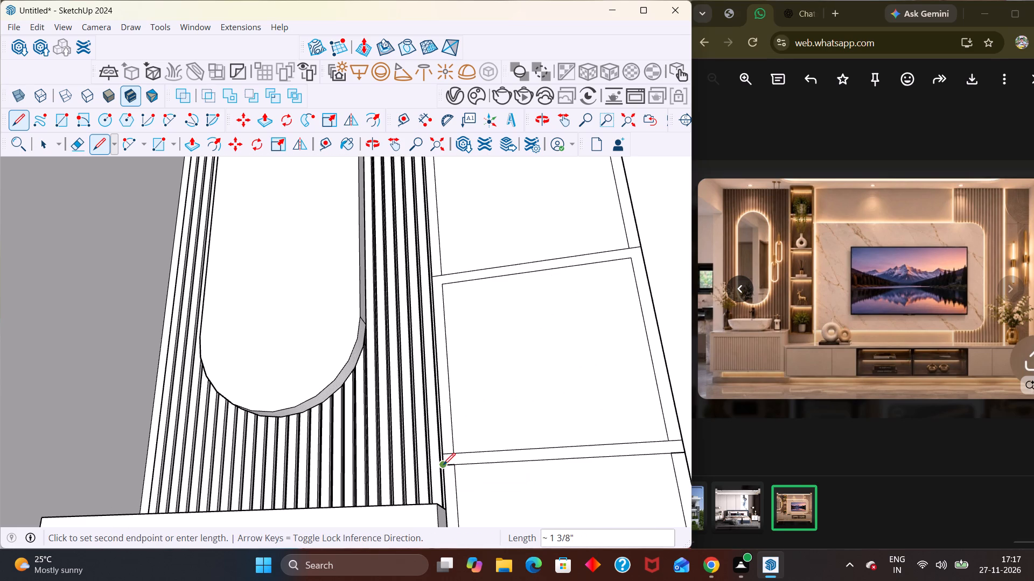
{"action": "key", "text": "space"}
Draw short horizontal lines from both upper corners of the fourth inset out to the column's side edges.
{"action": "key", "text": "l"}
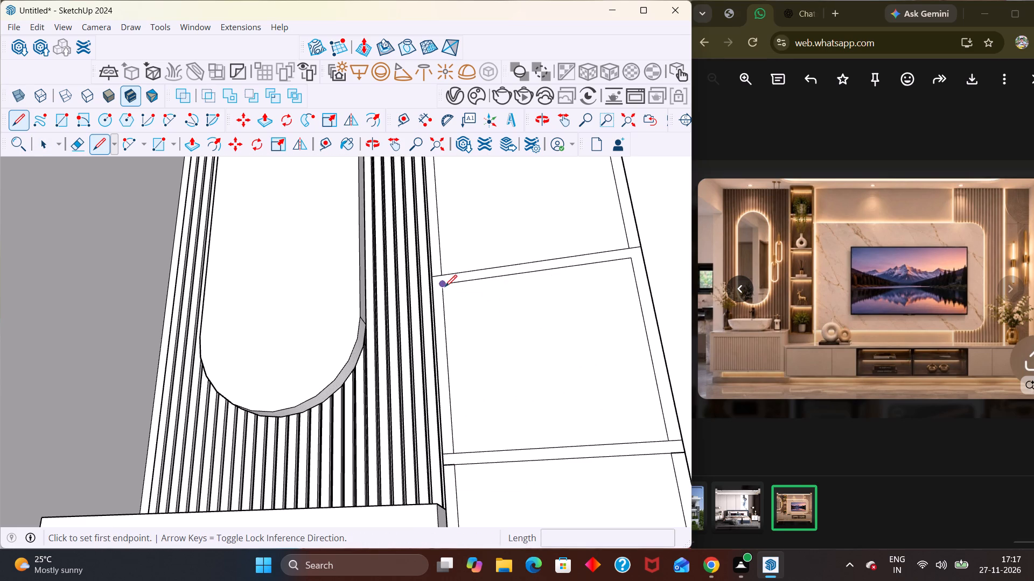
{"action": "left_click", "coordinate": [445, 287]}
{"action": "left_click", "coordinate": [434, 287]}
{"action": "key", "text": "space"}
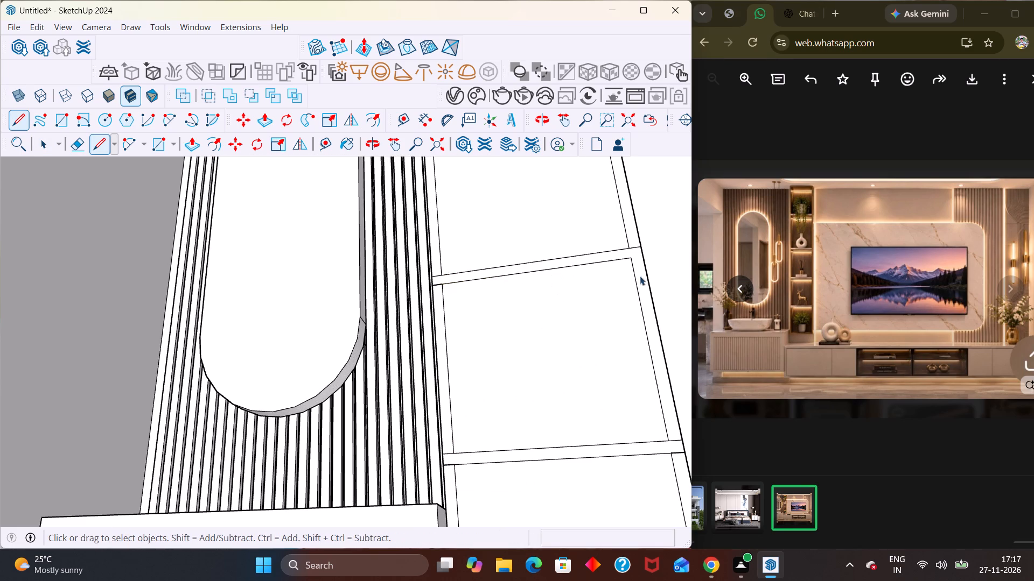
{"action": "key", "text": "l"}
{"action": "left_click", "coordinate": [628, 257]}
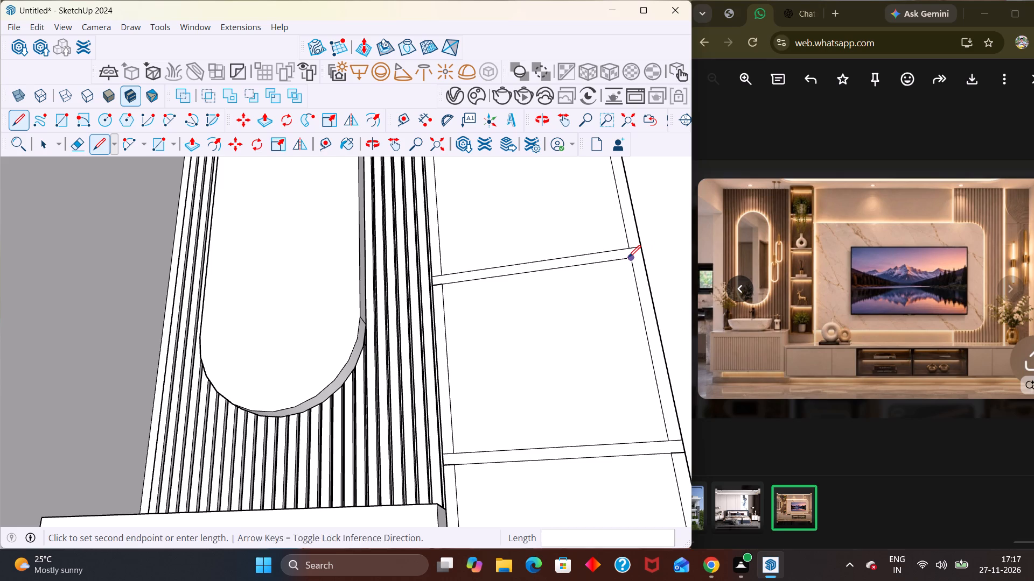
{"action": "left_click", "coordinate": [641, 261]}
{"action": "scroll", "coordinate": [602, 264], "scroll_direction": "down", "scroll_amount": 2}
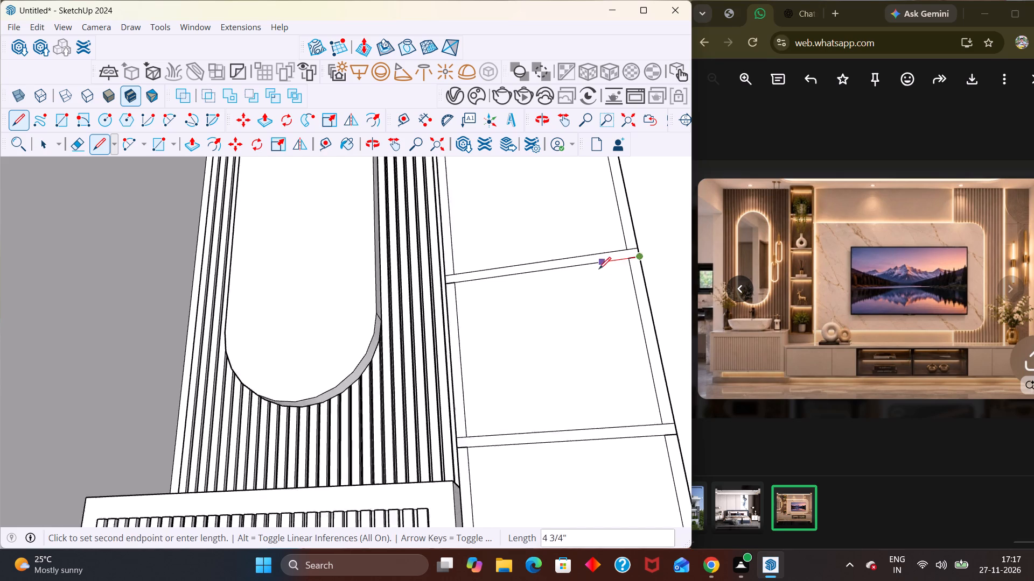
{"action": "scroll", "coordinate": [599, 269], "scroll_direction": "down", "scroll_amount": 2}
{"action": "key", "text": "space"}
Open the column group and push the bottom opening's face 1' 2 9/16" inward to the back edge.
{"action": "scroll", "coordinate": [596, 222], "scroll_direction": "down", "scroll_amount": 3}
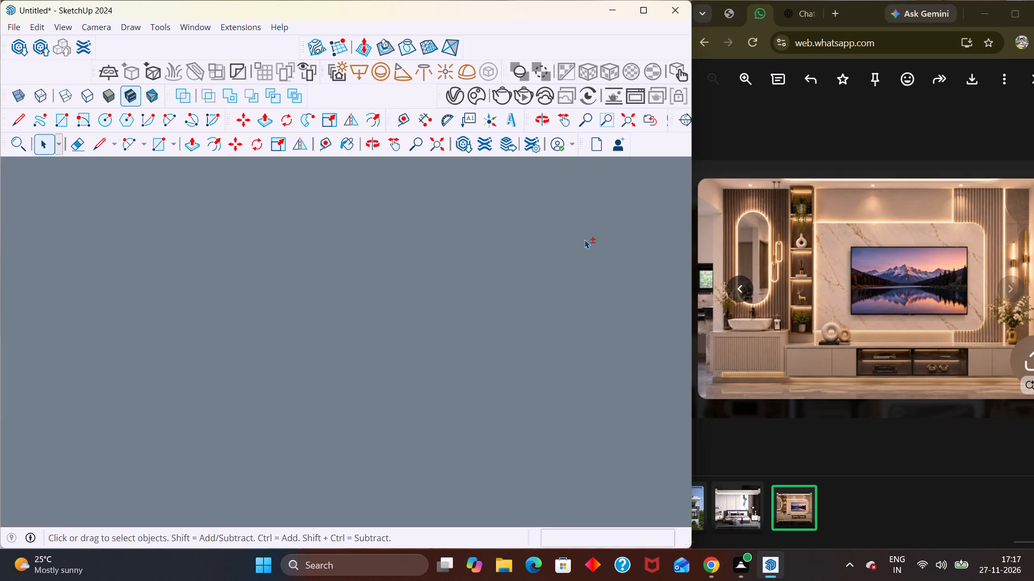
{"action": "key", "text": "shift+z"}
{"action": "scroll", "coordinate": [555, 320], "scroll_direction": "down", "scroll_amount": 1}
{"action": "middle_click_drag", "start_coordinate": [554, 327], "coordinate": [580, 441]}
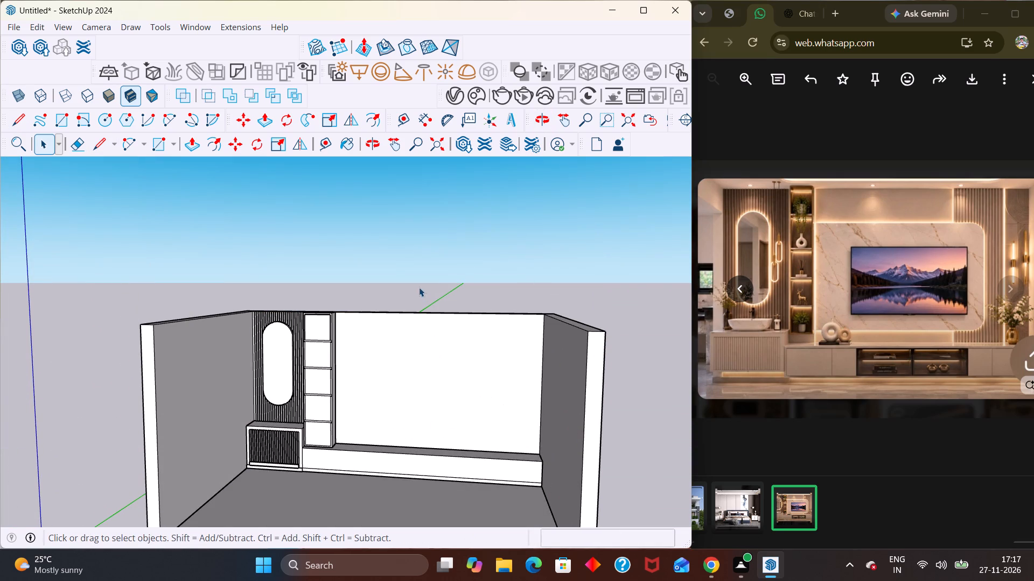
{"action": "scroll", "coordinate": [330, 438], "scroll_direction": "up", "scroll_amount": 16}
{"action": "scroll", "coordinate": [353, 382], "scroll_direction": "up", "scroll_amount": 1}
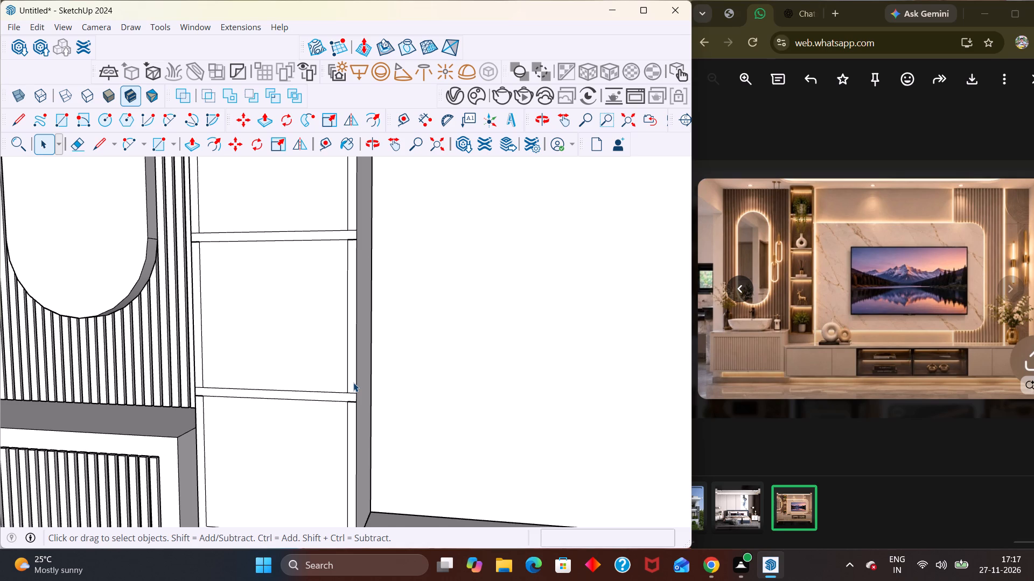
{"action": "scroll", "coordinate": [383, 371], "scroll_direction": "down", "scroll_amount": 3}
{"action": "left_click", "coordinate": [325, 441]}
{"action": "double_click", "coordinate": [325, 441]}
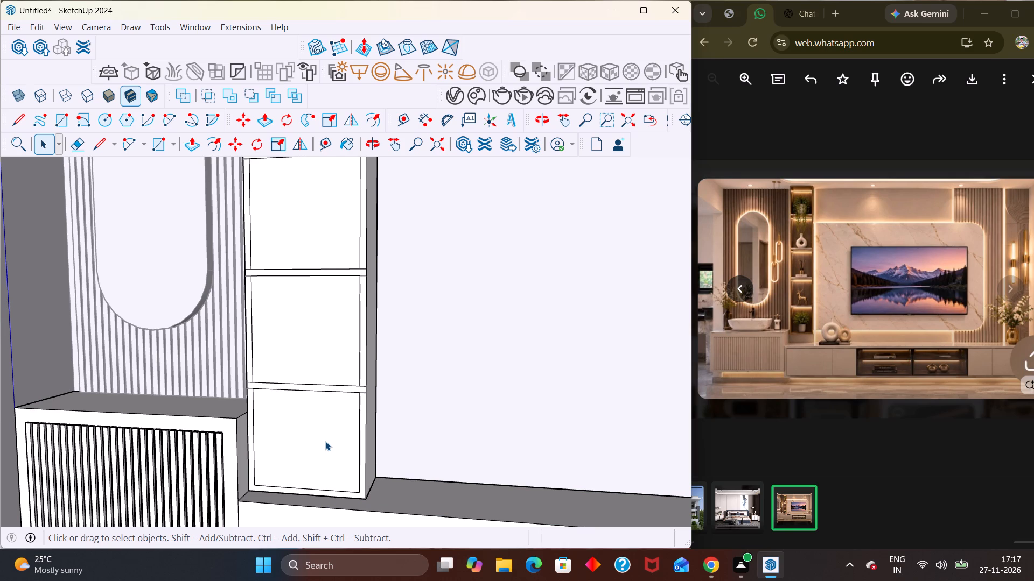
{"action": "scroll", "coordinate": [391, 374], "scroll_direction": "down", "scroll_amount": 3}
{"action": "triple_click", "coordinate": [319, 438]}
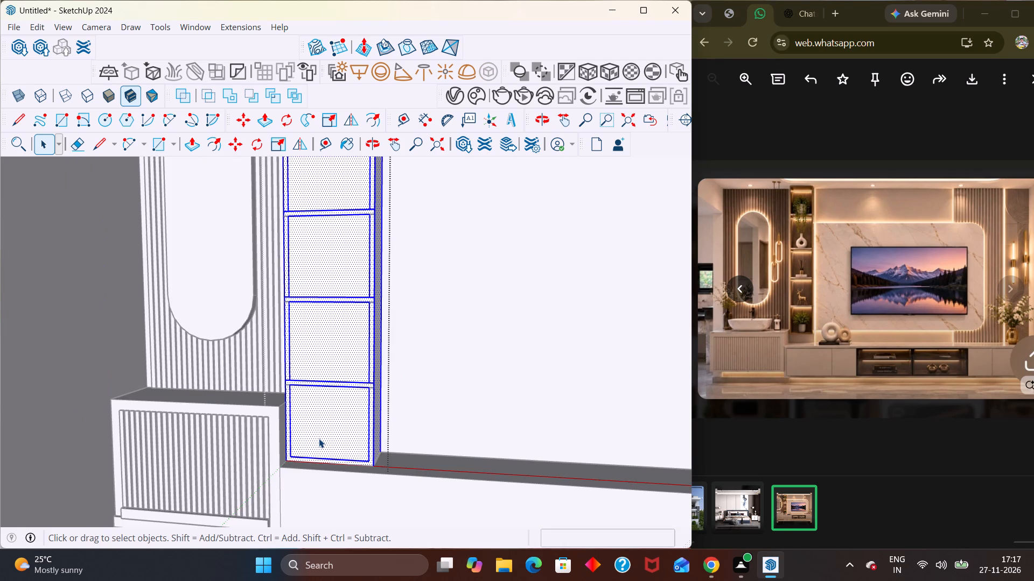
{"action": "key", "text": "p"}
{"action": "left_click", "coordinate": [320, 437]}
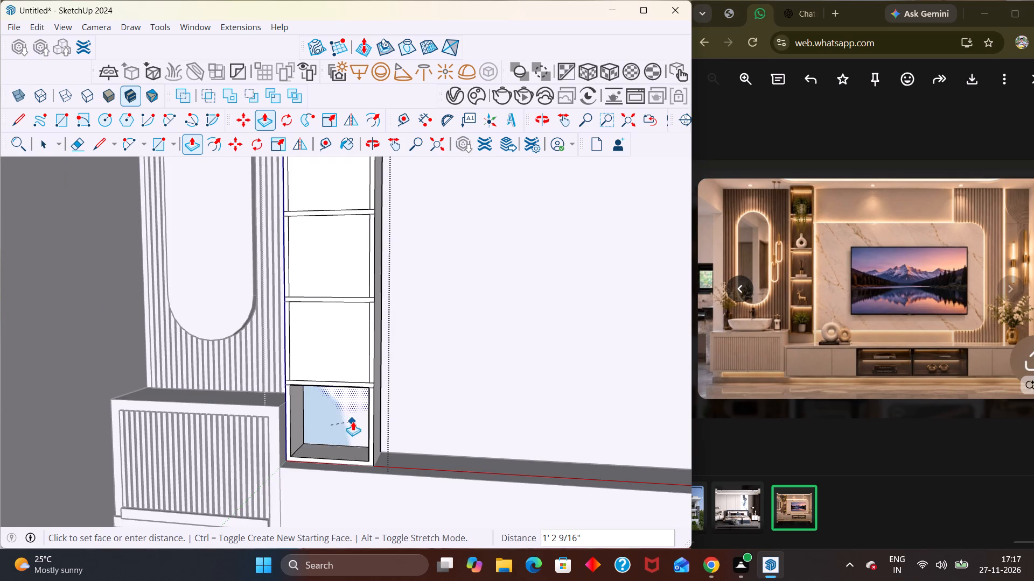
{"action": "middle_click_drag", "start_coordinate": [352, 421], "coordinate": [198, 433]}
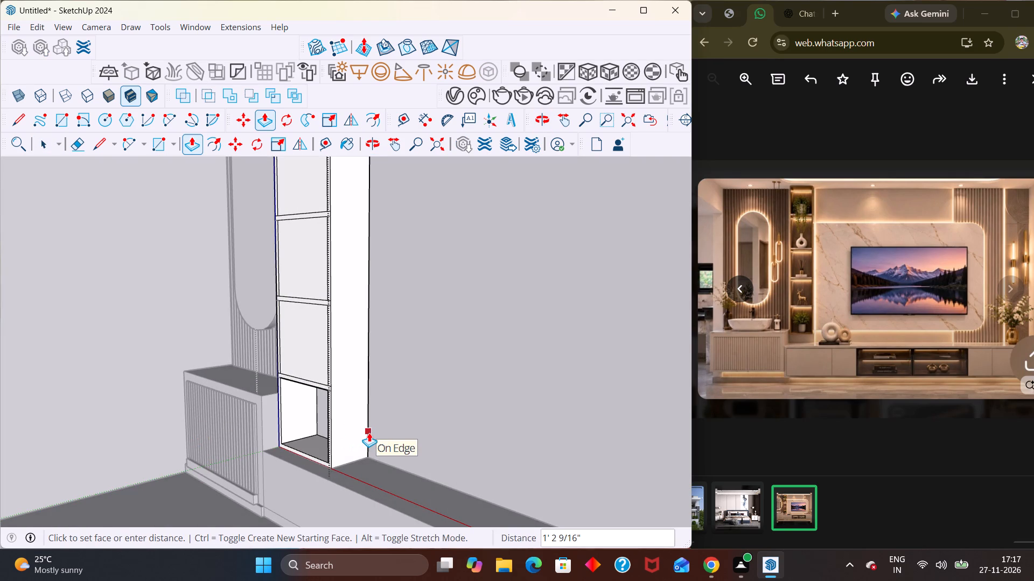
{"action": "left_click", "coordinate": [369, 433]}
Push the second, third and fourth opening faces from the bottom inward by the same depth.
{"action": "double_click", "coordinate": [316, 364]}
{"action": "middle_click_drag", "start_coordinate": [357, 388], "coordinate": [513, 380]}
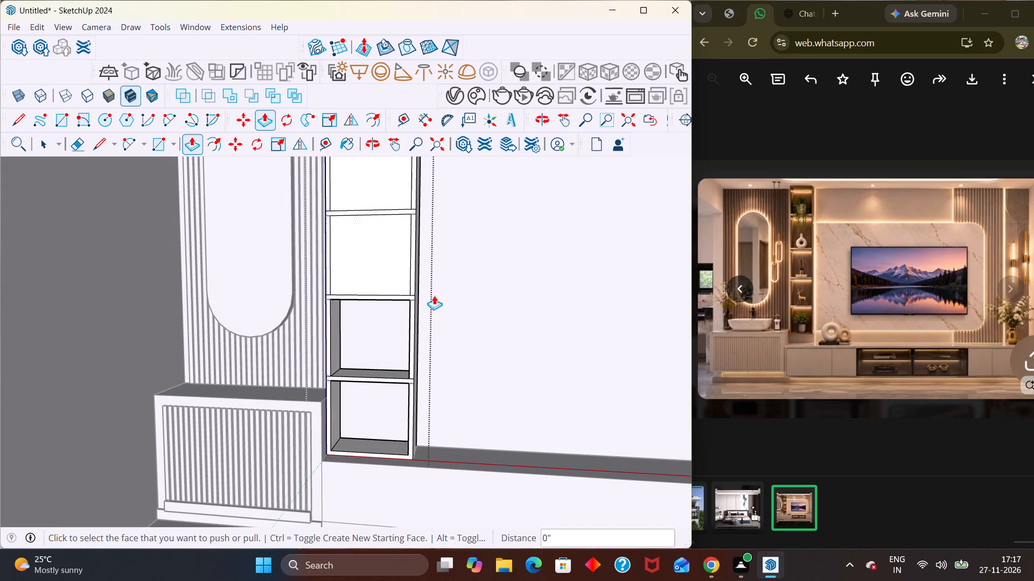
{"action": "double_click", "coordinate": [376, 275]}
{"action": "scroll", "coordinate": [371, 323], "scroll_direction": "down", "scroll_amount": 5}
{"action": "double_click", "coordinate": [353, 256]}
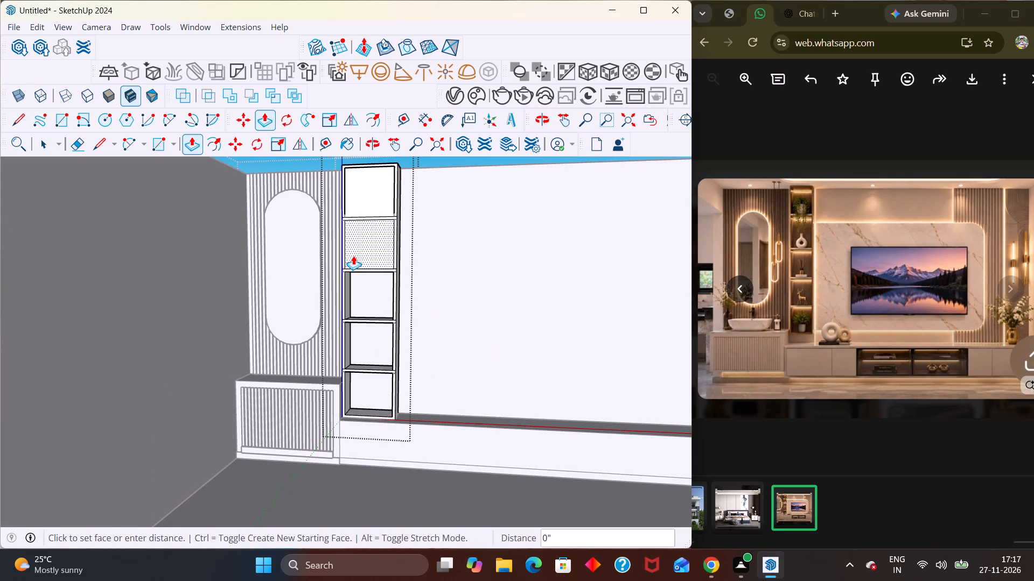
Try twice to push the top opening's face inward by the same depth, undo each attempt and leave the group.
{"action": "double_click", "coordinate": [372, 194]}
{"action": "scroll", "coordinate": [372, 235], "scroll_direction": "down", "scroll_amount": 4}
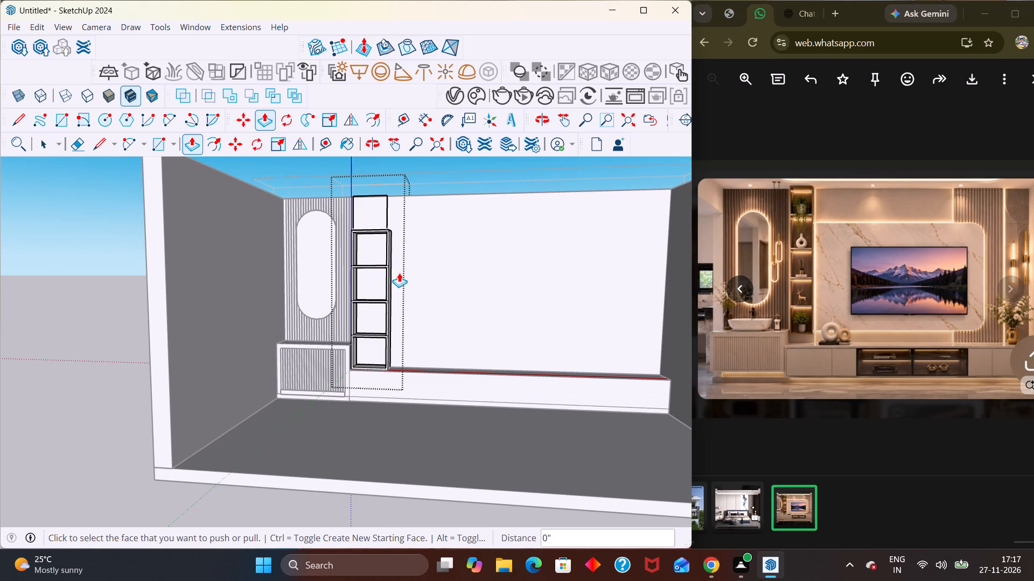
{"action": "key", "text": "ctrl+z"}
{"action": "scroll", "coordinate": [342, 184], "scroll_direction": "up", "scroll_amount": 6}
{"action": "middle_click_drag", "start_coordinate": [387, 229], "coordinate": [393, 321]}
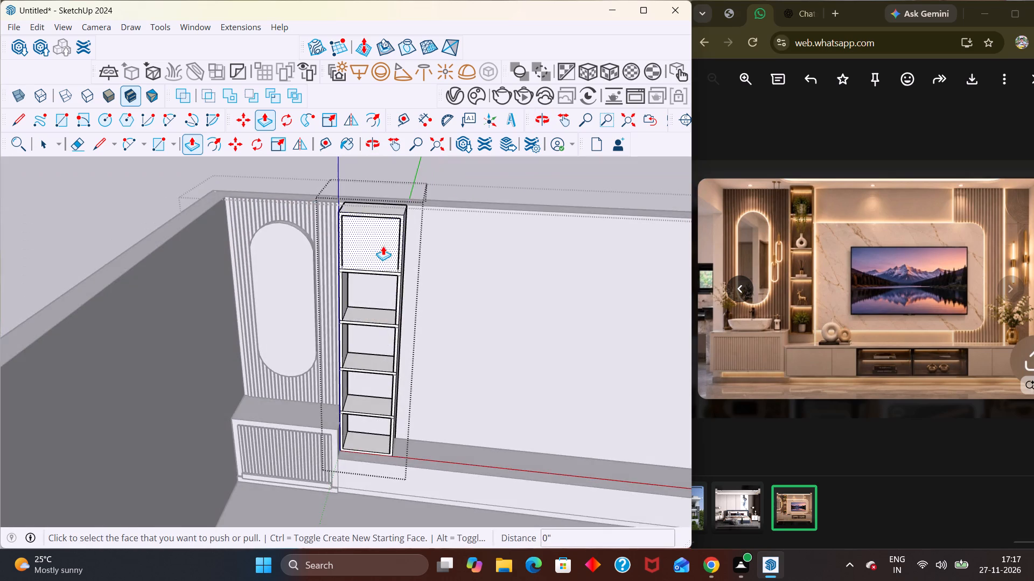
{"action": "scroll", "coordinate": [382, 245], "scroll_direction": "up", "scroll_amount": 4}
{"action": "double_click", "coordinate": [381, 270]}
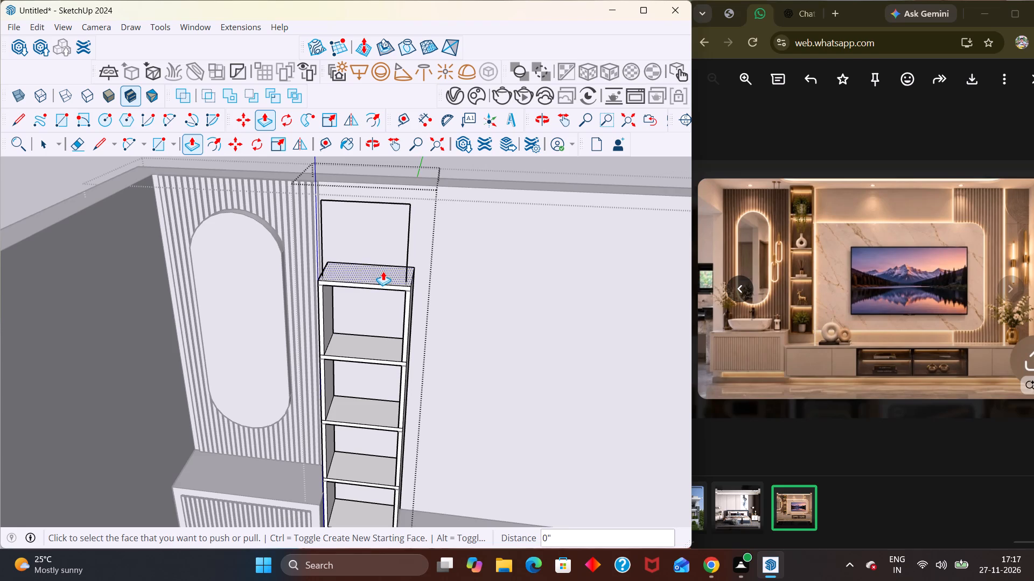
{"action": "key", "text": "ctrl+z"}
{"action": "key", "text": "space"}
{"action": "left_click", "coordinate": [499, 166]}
Reopen the column group, delete the short segment at the top opening's lower right corner and redraw it down to the divider.
{"action": "scroll", "coordinate": [402, 273], "scroll_direction": "up", "scroll_amount": 8}
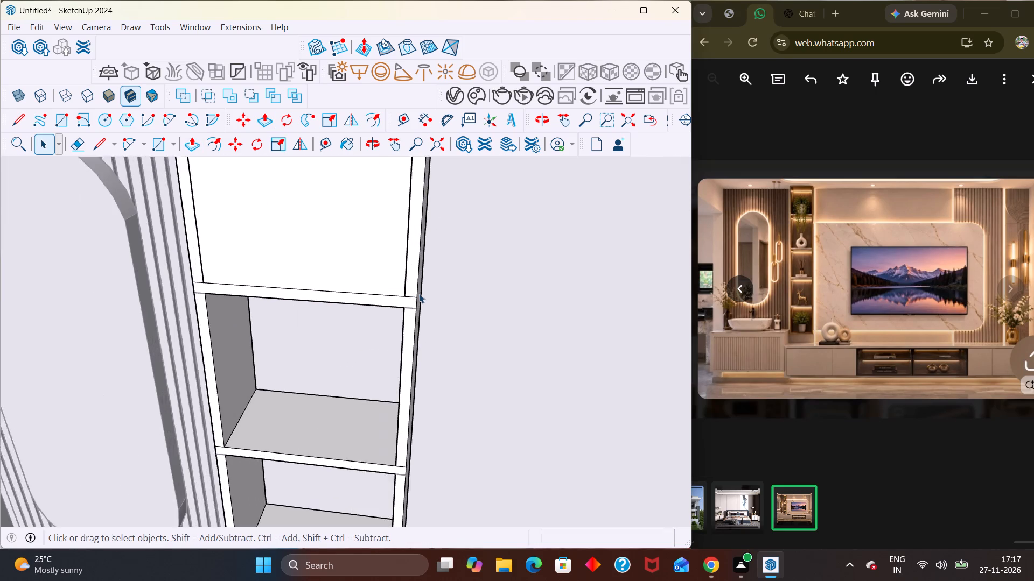
{"action": "scroll", "coordinate": [419, 294], "scroll_direction": "up", "scroll_amount": 3}
{"action": "double_click", "coordinate": [388, 285]}
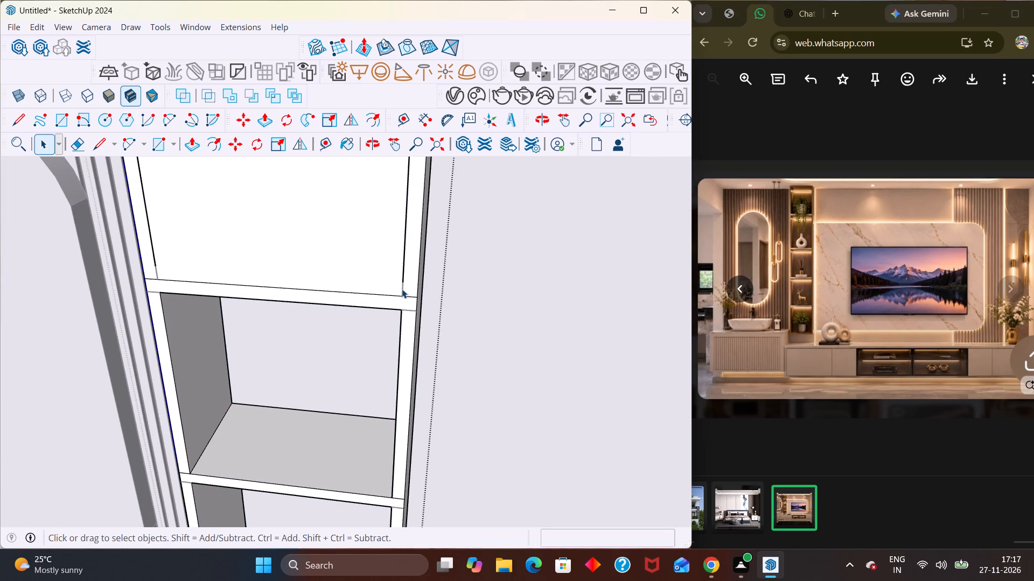
{"action": "scroll", "coordinate": [402, 289], "scroll_direction": "up", "scroll_amount": 6}
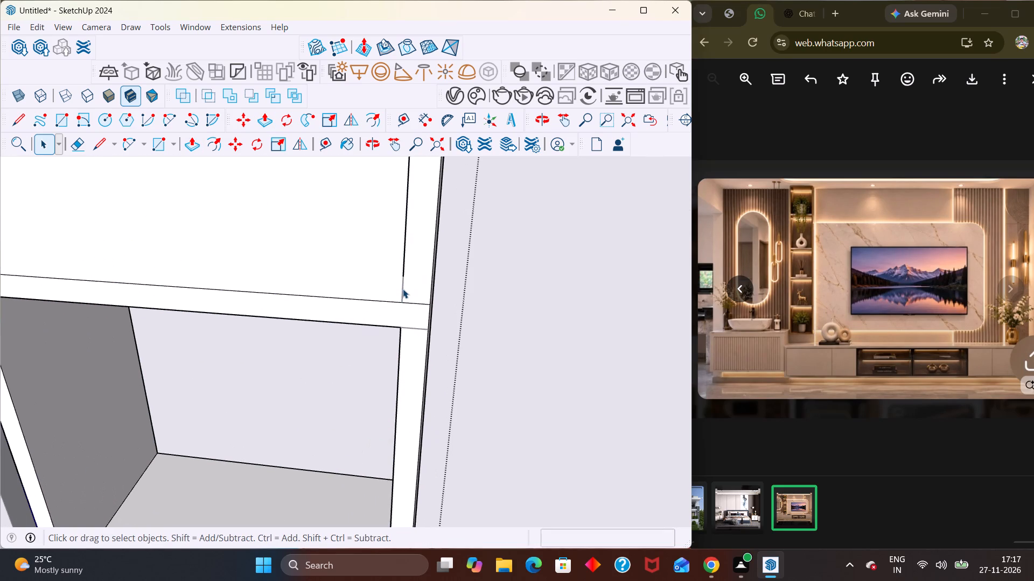
{"action": "key", "text": "Escape"}
{"action": "left_click", "coordinate": [403, 294]}
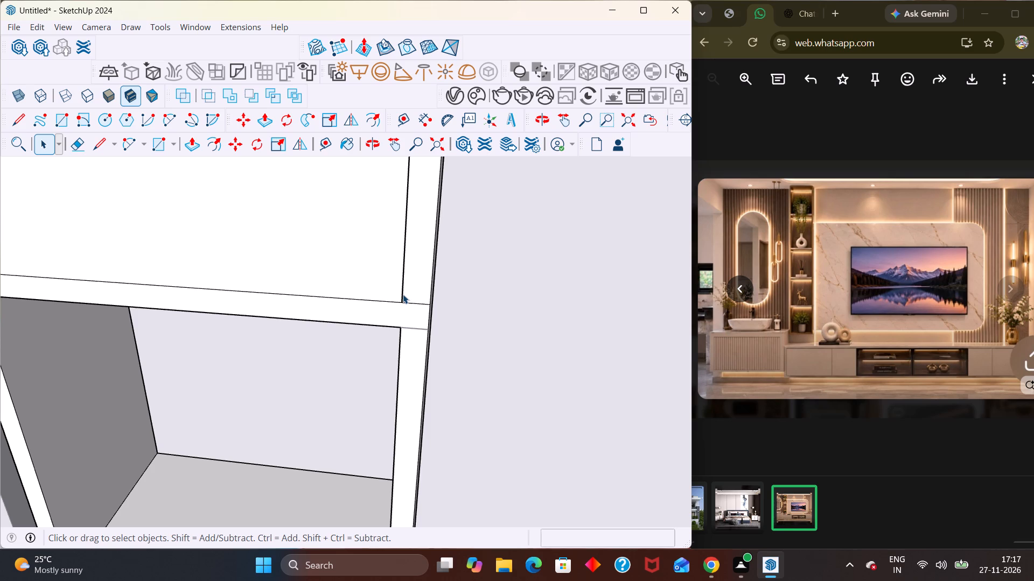
{"action": "key", "text": "Delete"}
{"action": "double_click", "coordinate": [388, 289]}
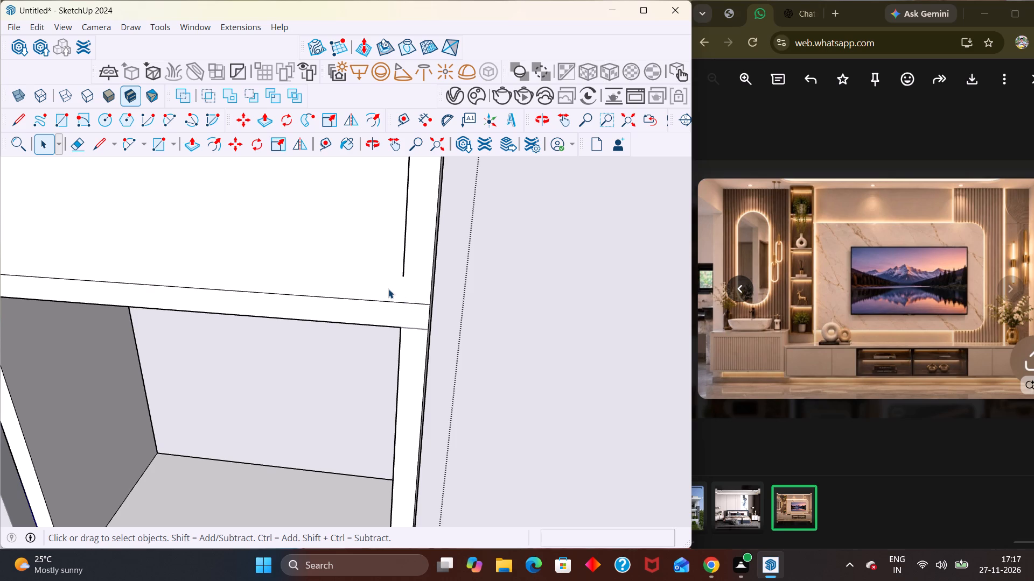
{"action": "key", "text": "l"}
{"action": "left_click", "coordinate": [404, 276]}
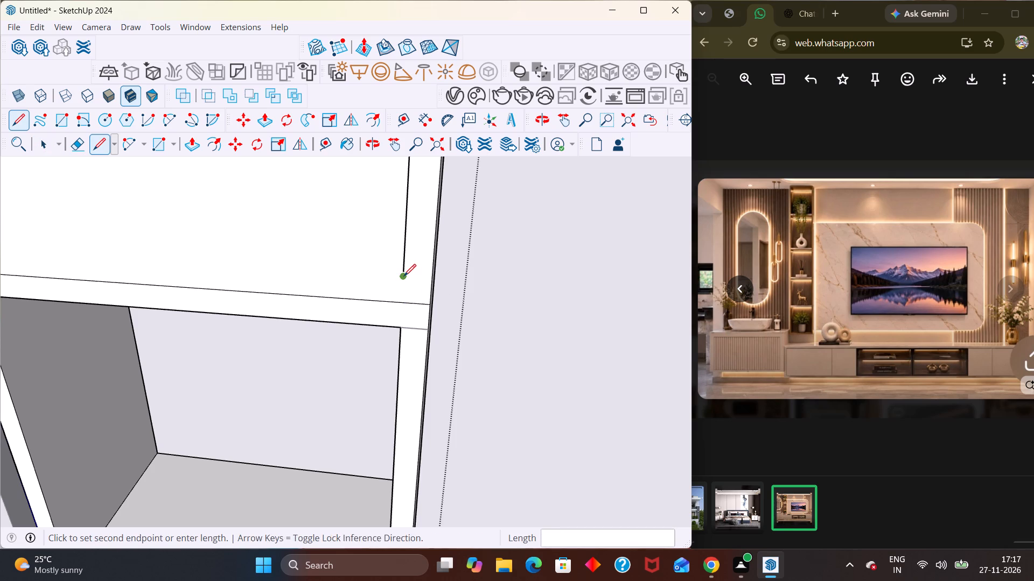
{"action": "left_click", "coordinate": [400, 304]}
{"action": "key", "text": "Escape"}
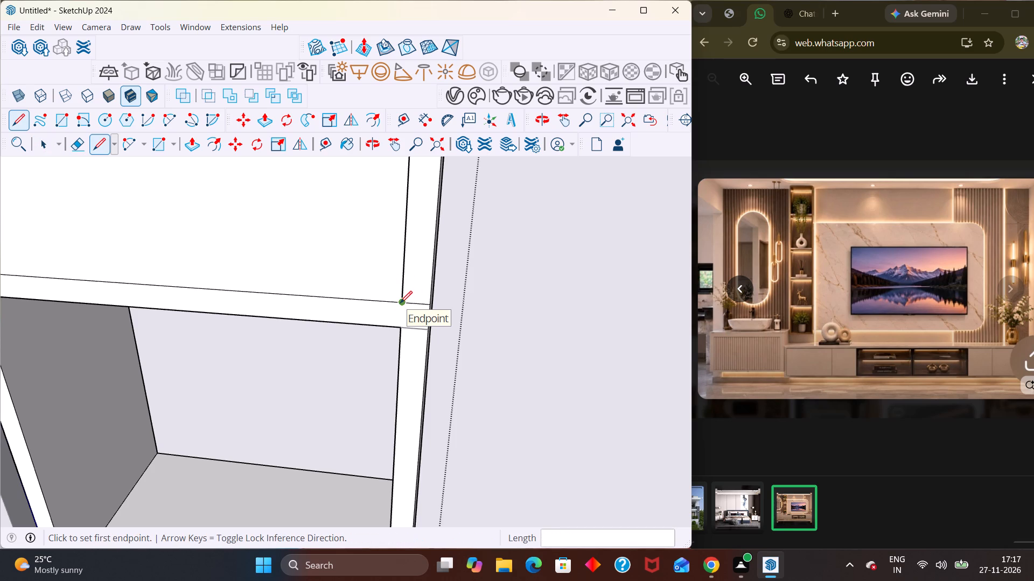
{"action": "key", "text": "Escape"}
{"action": "key", "text": "space"}
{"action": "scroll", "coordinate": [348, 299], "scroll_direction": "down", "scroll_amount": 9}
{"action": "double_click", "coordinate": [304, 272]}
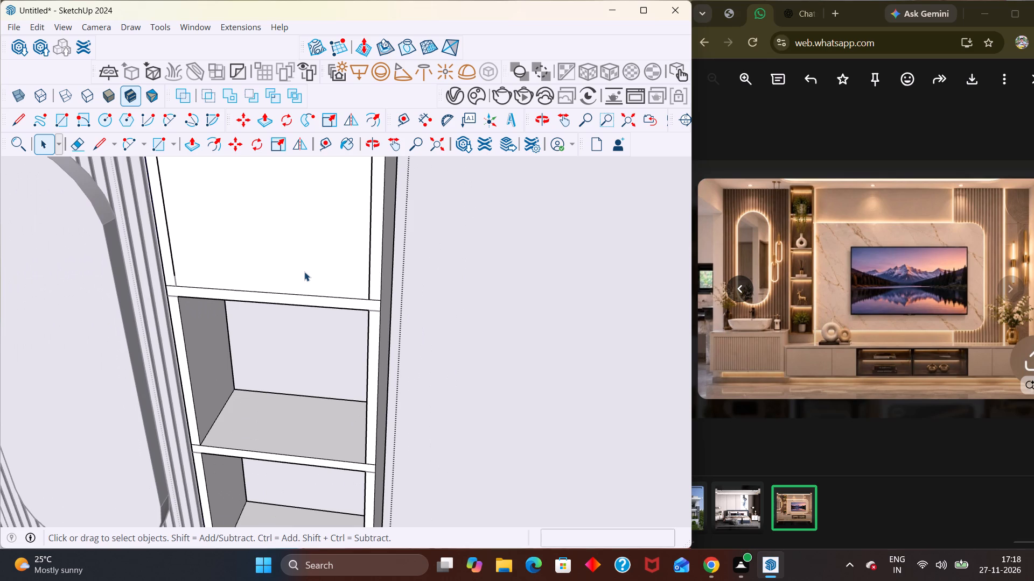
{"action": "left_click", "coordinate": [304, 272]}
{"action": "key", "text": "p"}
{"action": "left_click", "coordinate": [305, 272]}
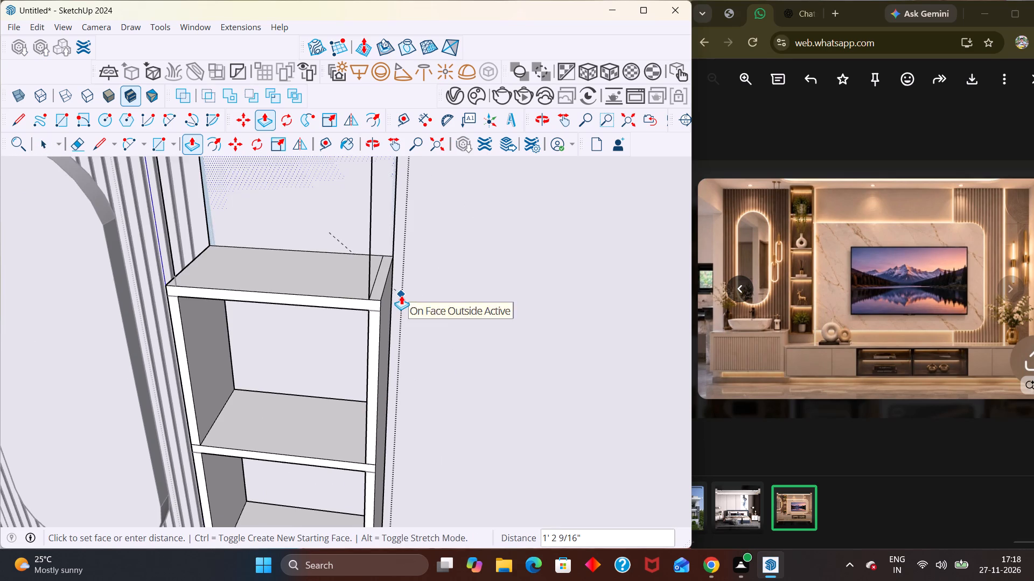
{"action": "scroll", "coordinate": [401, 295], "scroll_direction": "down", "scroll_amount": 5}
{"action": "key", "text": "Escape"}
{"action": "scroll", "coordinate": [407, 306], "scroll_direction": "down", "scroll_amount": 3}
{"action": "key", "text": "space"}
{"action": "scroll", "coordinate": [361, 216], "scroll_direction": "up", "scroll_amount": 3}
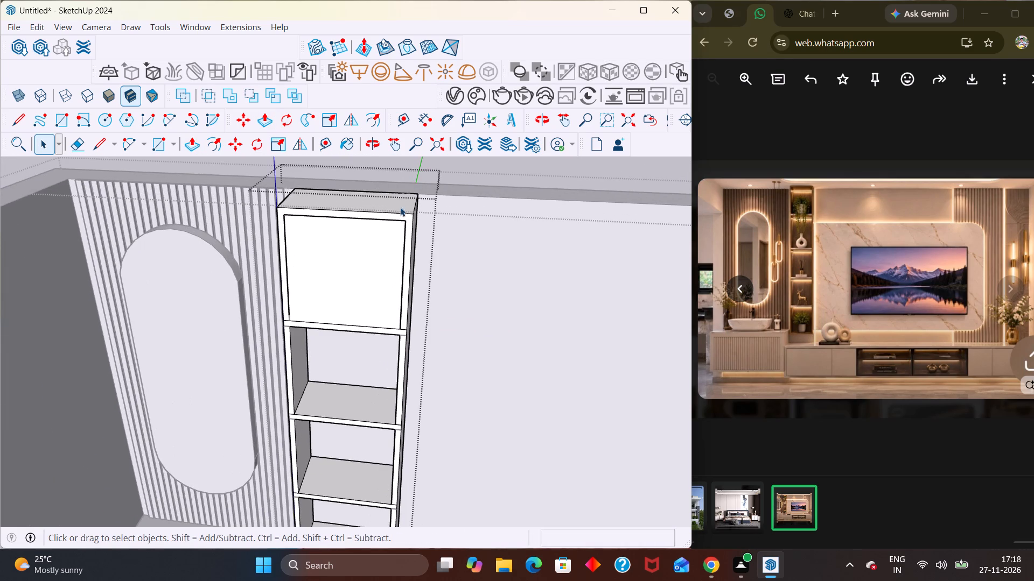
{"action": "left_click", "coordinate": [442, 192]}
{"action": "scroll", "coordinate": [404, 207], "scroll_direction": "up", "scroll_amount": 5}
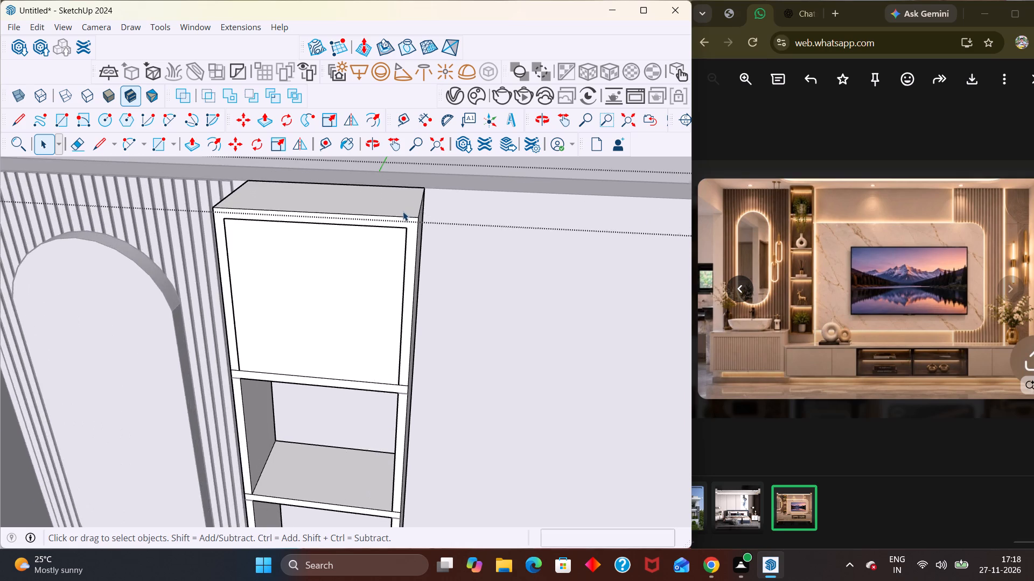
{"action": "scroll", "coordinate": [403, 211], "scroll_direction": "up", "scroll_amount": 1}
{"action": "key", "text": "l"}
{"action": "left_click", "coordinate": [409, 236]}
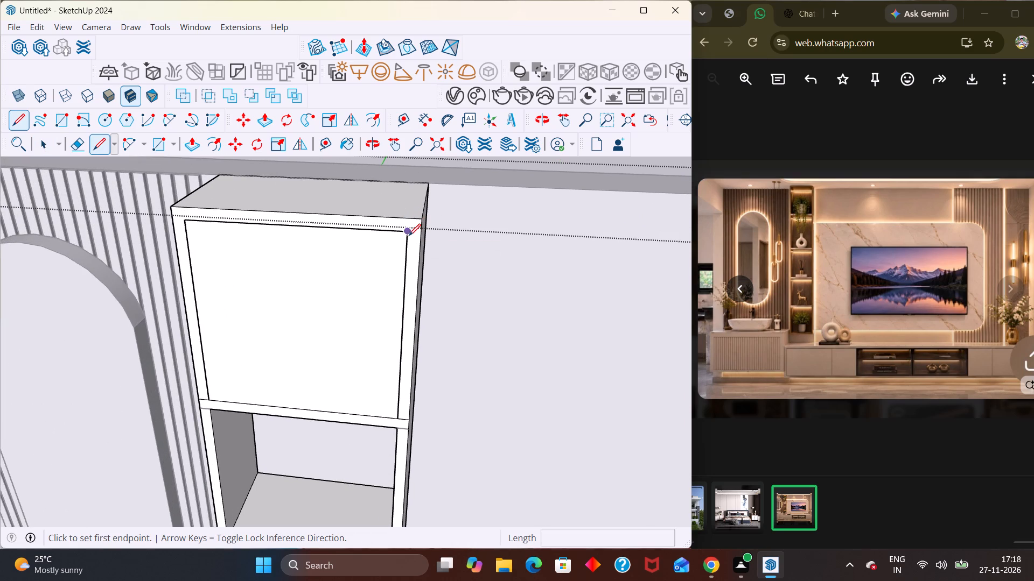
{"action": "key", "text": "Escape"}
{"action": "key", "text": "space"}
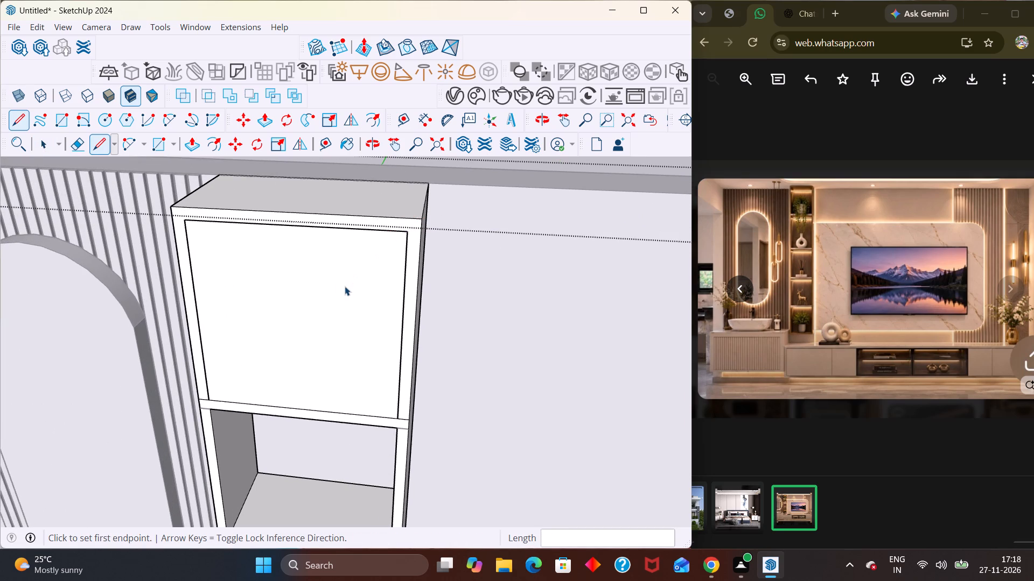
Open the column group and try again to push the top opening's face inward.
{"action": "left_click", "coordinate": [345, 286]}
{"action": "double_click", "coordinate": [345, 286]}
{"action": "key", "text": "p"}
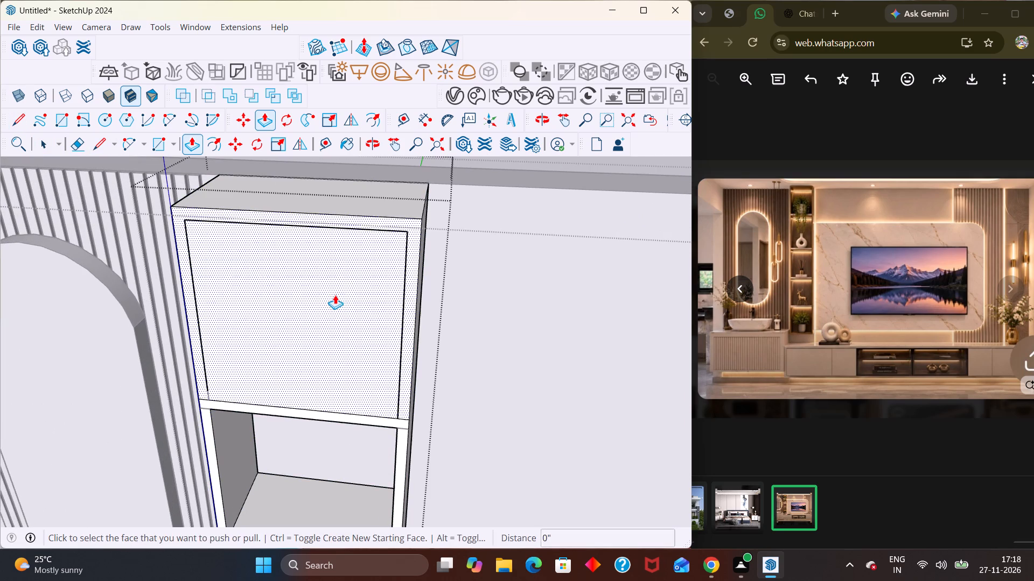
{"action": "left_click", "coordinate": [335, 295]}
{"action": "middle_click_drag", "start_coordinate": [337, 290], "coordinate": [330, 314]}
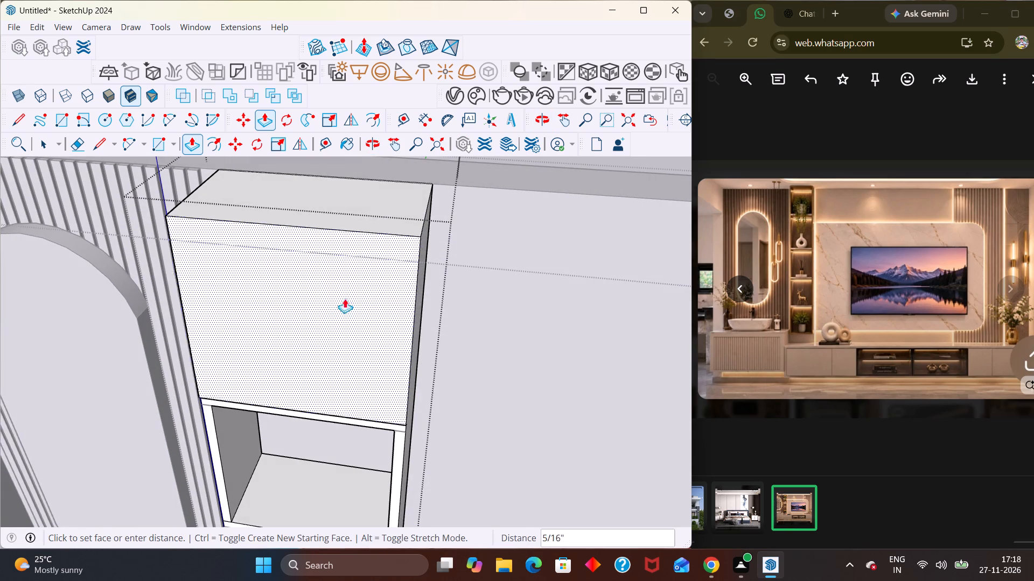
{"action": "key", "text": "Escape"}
Delete the top opening's right edge and redraw it about 1' 9 11/16" long, from the upper corner down to the remaining short segment.
{"action": "key", "text": "space"}
{"action": "left_click", "coordinate": [403, 275]}
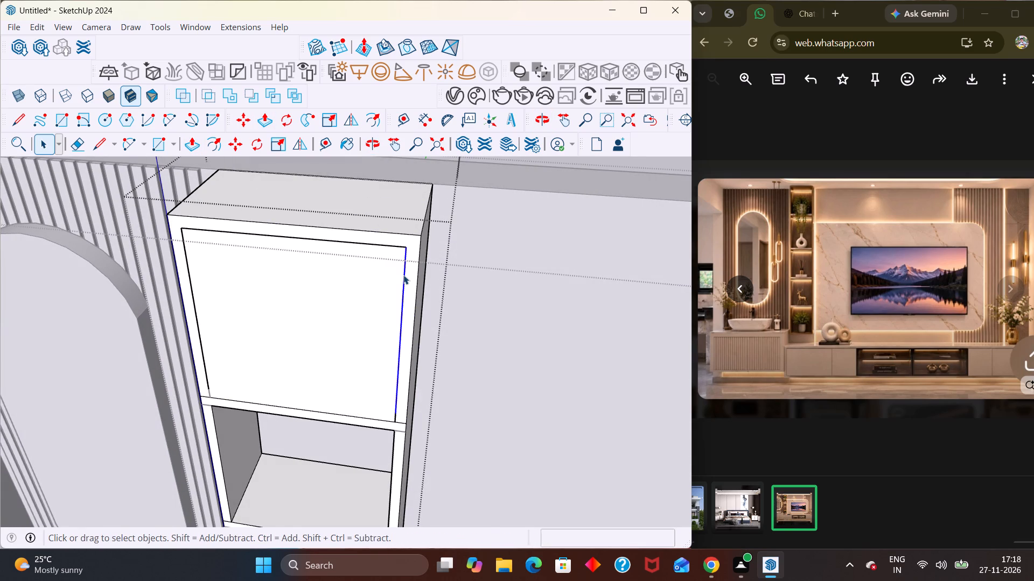
{"action": "key", "text": "Delete"}
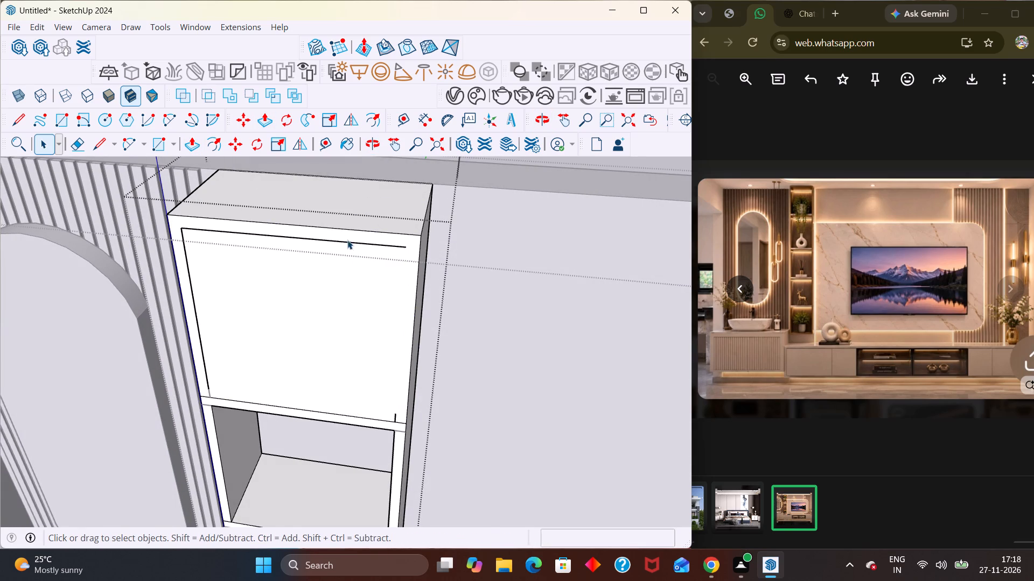
{"action": "left_click", "coordinate": [348, 240]}
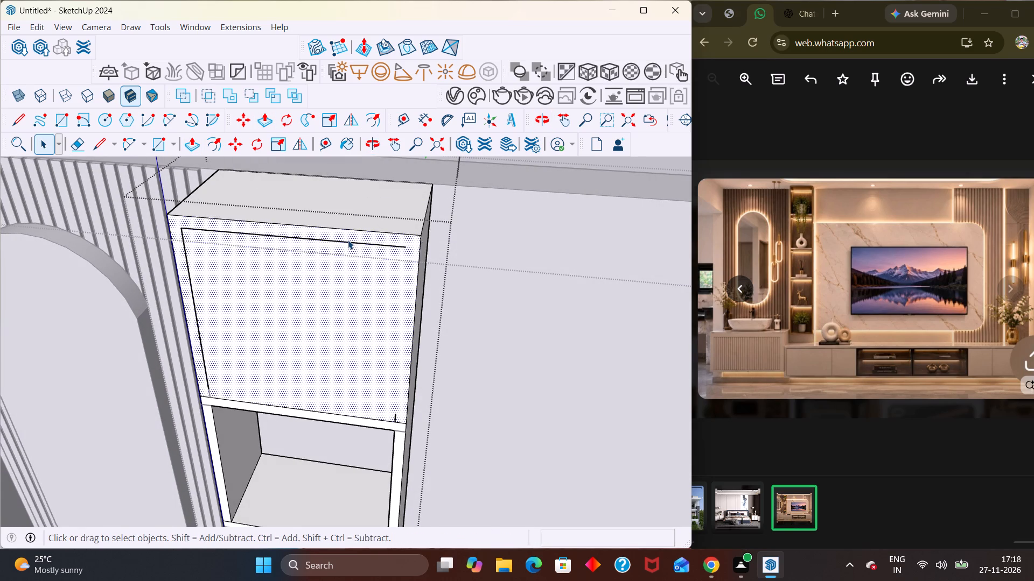
{"action": "scroll", "coordinate": [488, 244], "scroll_direction": "down", "scroll_amount": 3}
{"action": "key", "text": "space"}
{"action": "key", "text": "Escape"}
{"action": "double_click", "coordinate": [393, 293]}
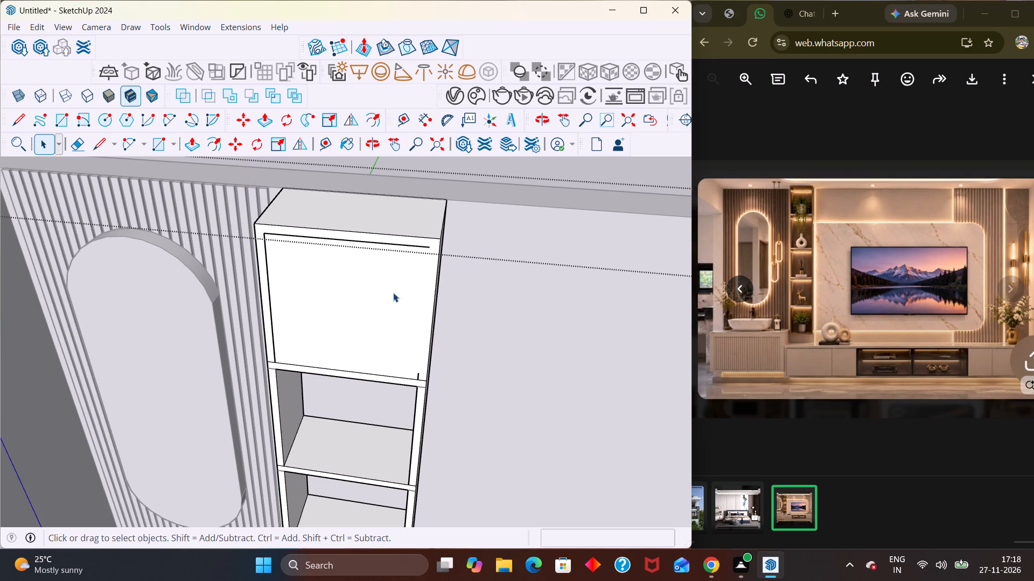
{"action": "left_click", "coordinate": [393, 293]}
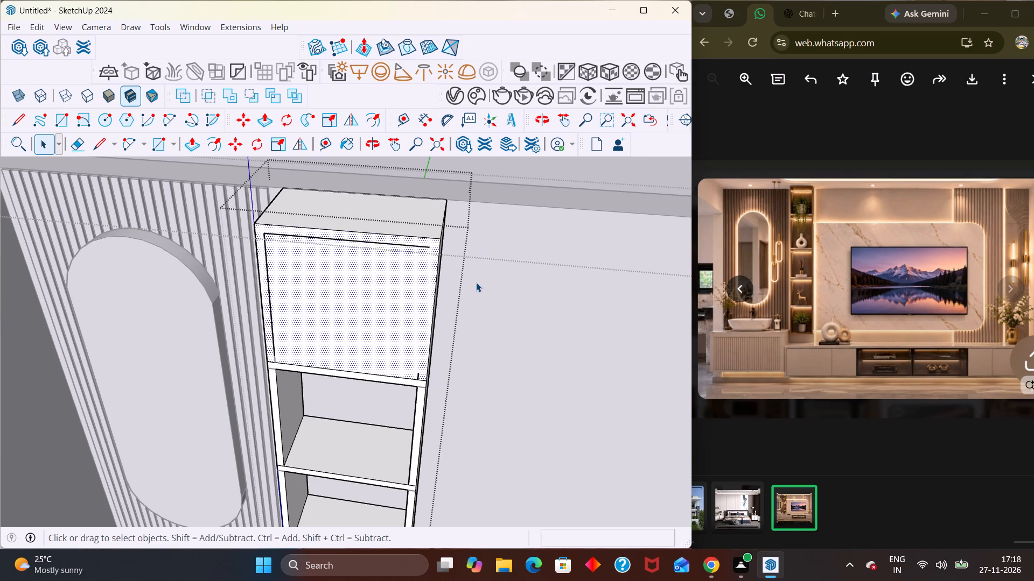
{"action": "key", "text": "l"}
{"action": "left_click", "coordinate": [428, 249]}
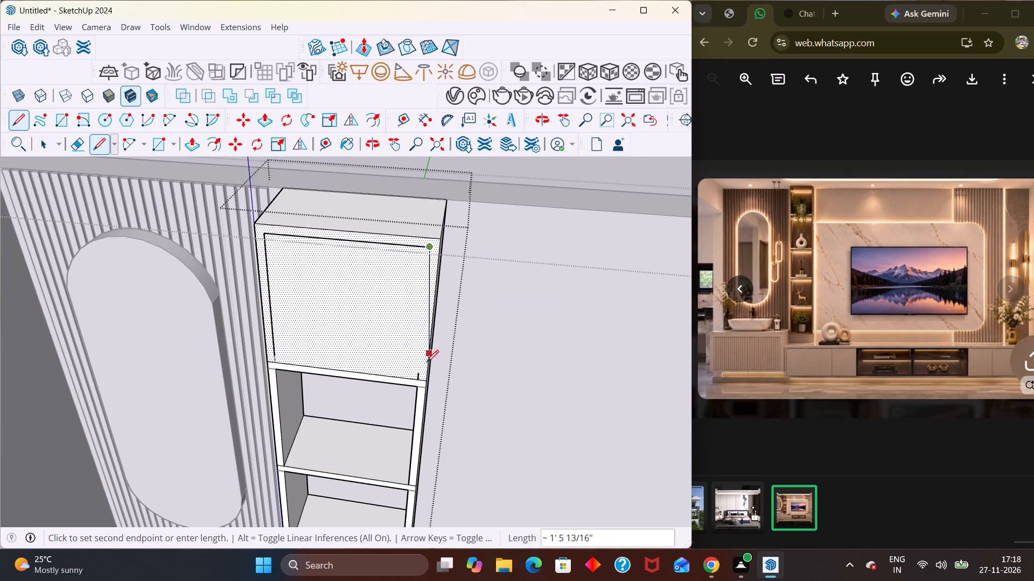
{"action": "left_click", "coordinate": [421, 374]}
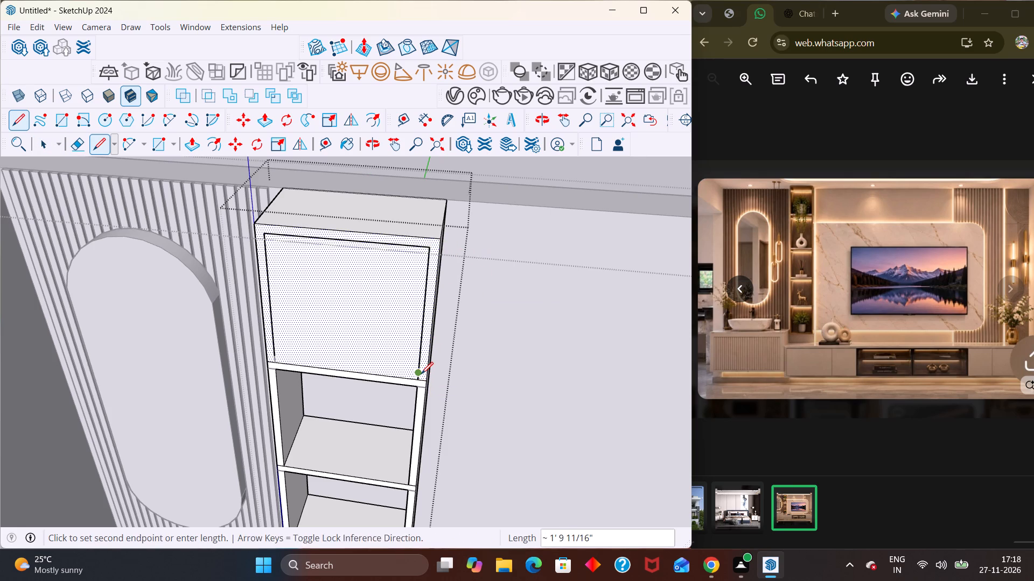
{"action": "key", "text": "v"}
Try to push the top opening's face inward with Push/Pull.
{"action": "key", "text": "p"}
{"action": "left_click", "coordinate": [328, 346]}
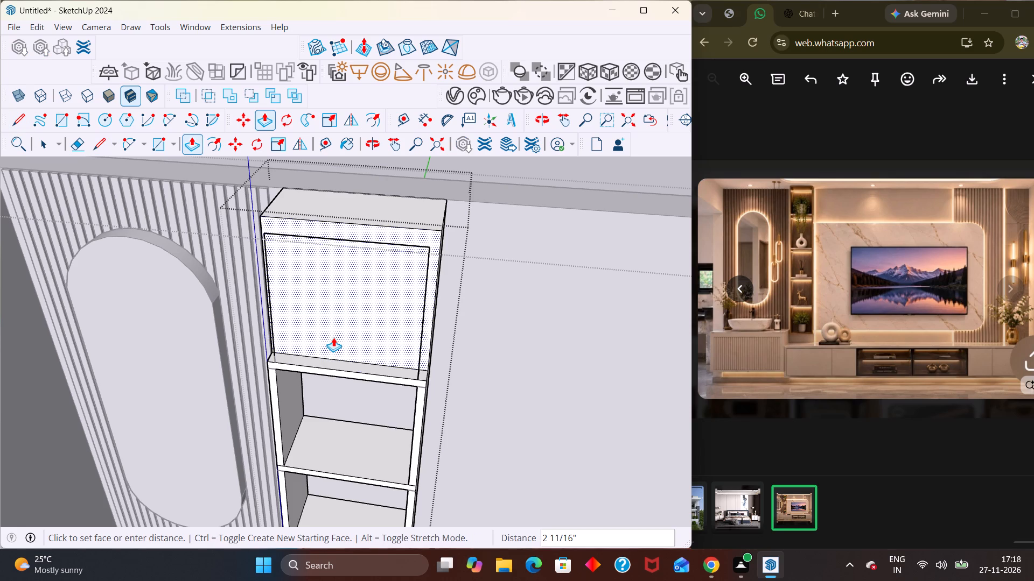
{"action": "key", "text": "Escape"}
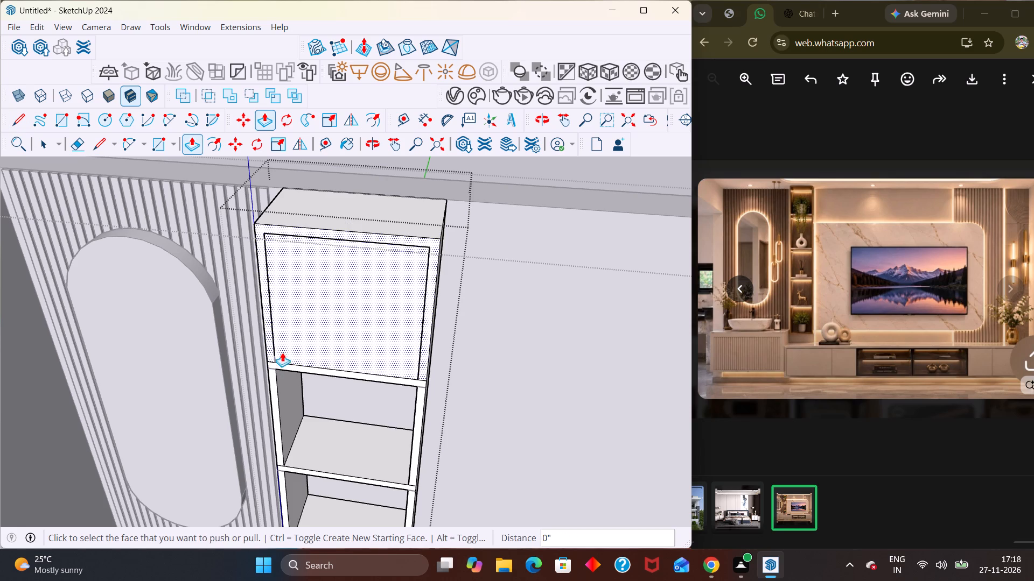
Delete the short segment at the top opening's lower left corner and redraw it about 1 3/8" down to the divider.
{"action": "scroll", "coordinate": [277, 352], "scroll_direction": "up", "scroll_amount": 1}
{"action": "key", "text": "space"}
{"action": "left_click", "coordinate": [527, 385]}
{"action": "scroll", "coordinate": [222, 386], "scroll_direction": "up", "scroll_amount": 6}
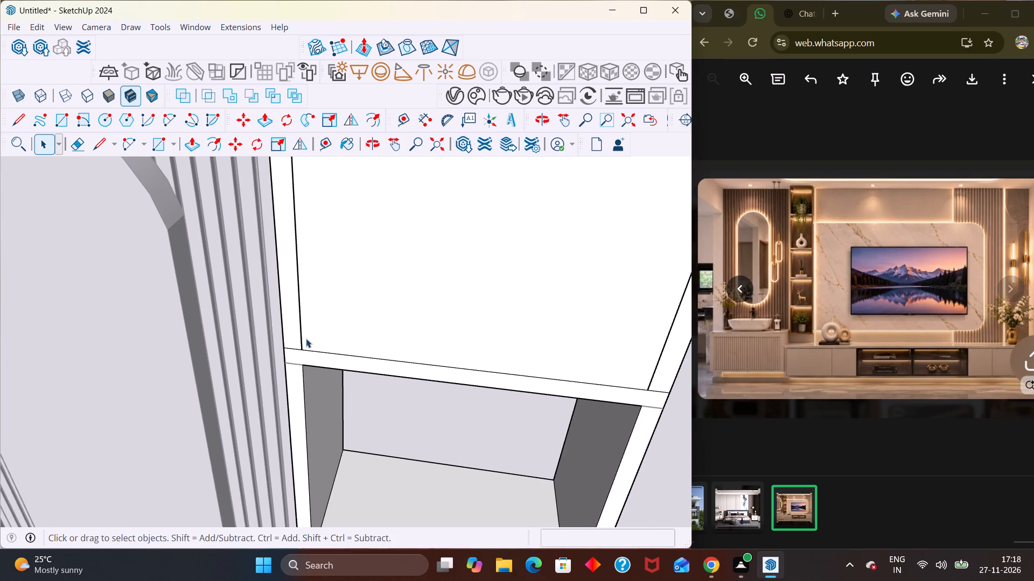
{"action": "left_click", "coordinate": [301, 346]}
{"action": "key", "text": "Delete"}
{"action": "double_click", "coordinate": [339, 332]}
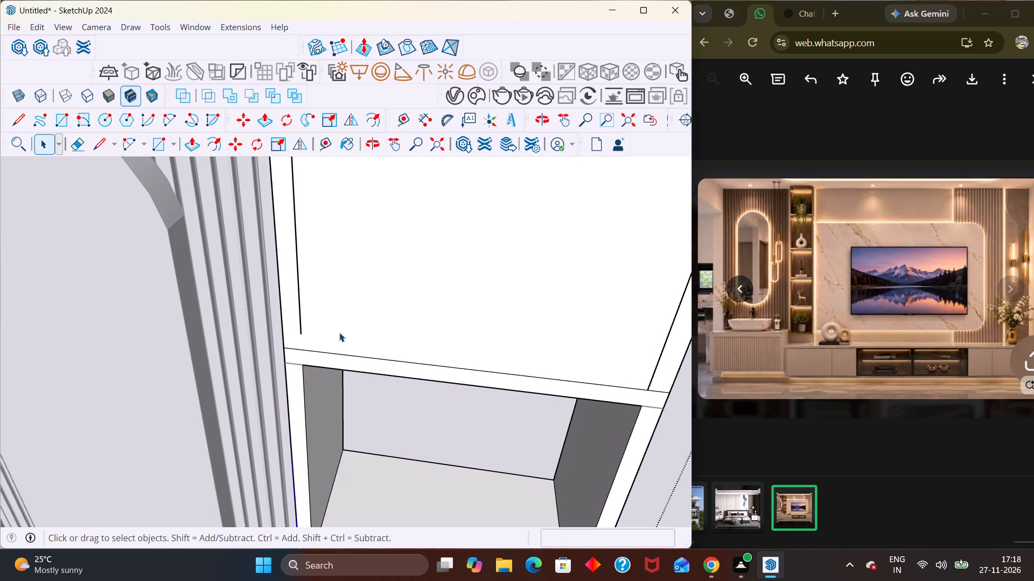
{"action": "key", "text": "l"}
{"action": "left_click", "coordinate": [303, 333]}
{"action": "left_click", "coordinate": [305, 349]}
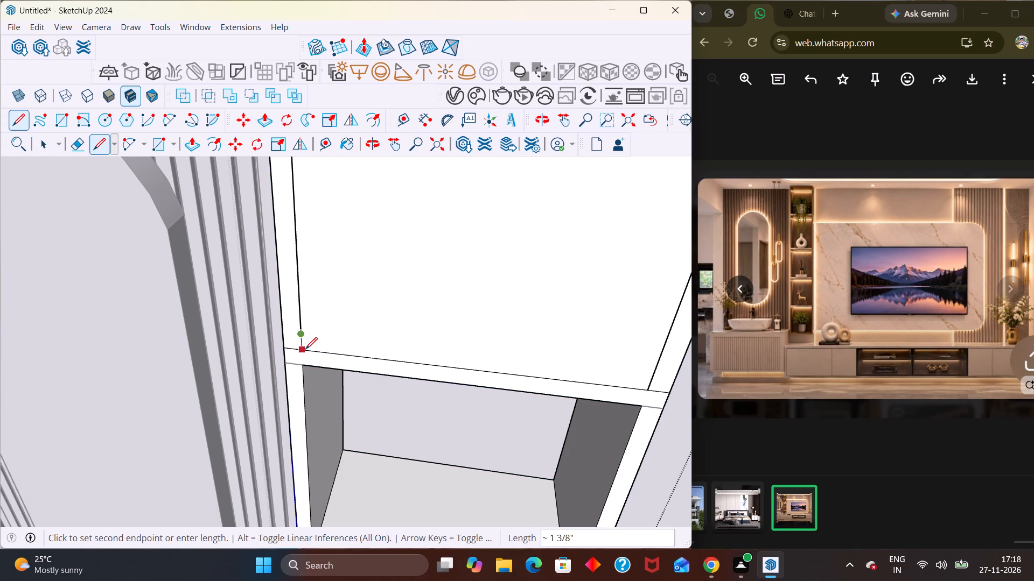
Push the top opening's face 1' 2 9/16" inward to the column's back edge, and leave the open groups.
{"action": "scroll", "coordinate": [318, 322], "scroll_direction": "down", "scroll_amount": 5}
{"action": "key", "text": "v"}
{"action": "key", "text": "p"}
{"action": "left_click", "coordinate": [346, 310]}
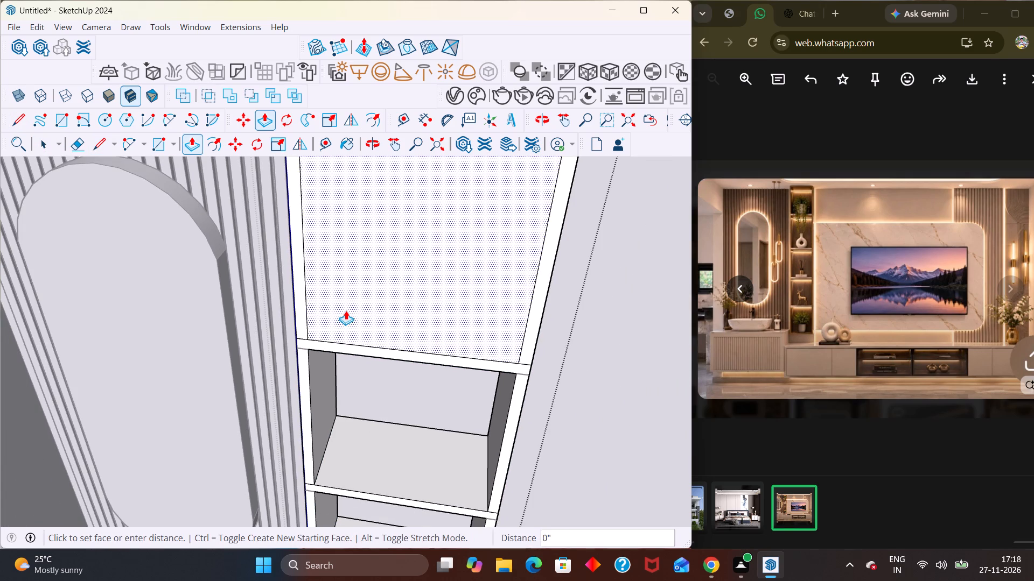
{"action": "scroll", "coordinate": [347, 298], "scroll_direction": "down", "scroll_amount": 6}
{"action": "middle_click_drag", "start_coordinate": [345, 300], "coordinate": [339, 310]}
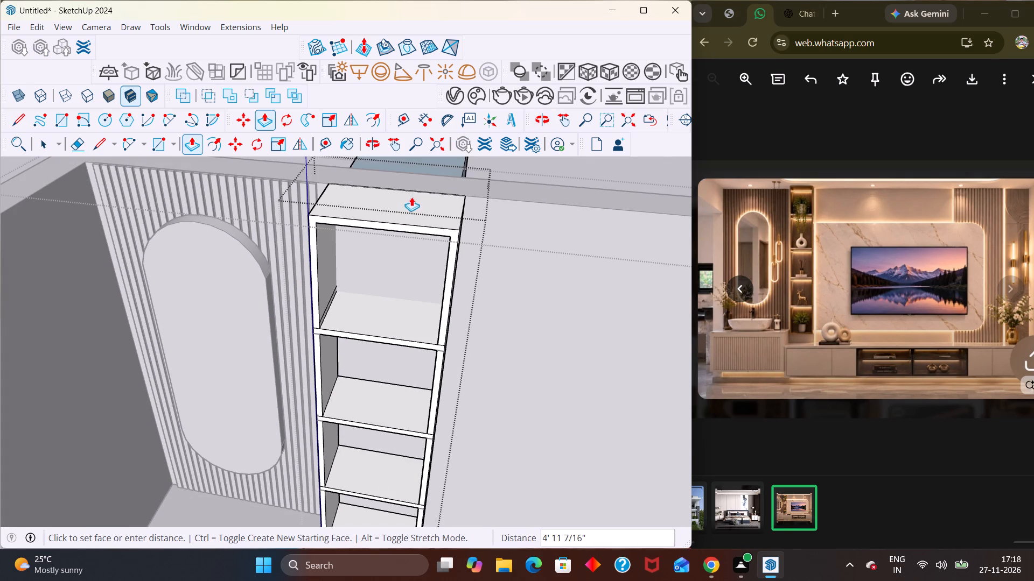
{"action": "left_click", "coordinate": [412, 194]}
{"action": "scroll", "coordinate": [471, 179], "scroll_direction": "down", "scroll_amount": 12}
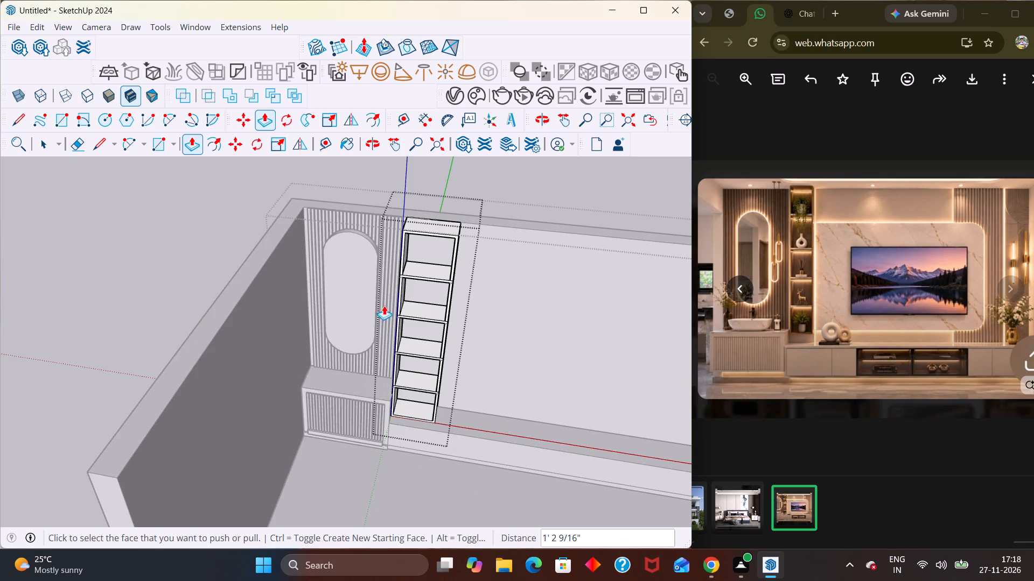
{"action": "scroll", "coordinate": [384, 306], "scroll_direction": "down", "scroll_amount": 8}
{"action": "key", "text": "space"}
{"action": "scroll", "coordinate": [479, 260], "scroll_direction": "up", "scroll_amount": 1}
{"action": "scroll", "coordinate": [483, 257], "scroll_direction": "down", "scroll_amount": 4}
{"action": "left_click", "coordinate": [631, 379]}
{"action": "middle_click_drag", "start_coordinate": [580, 398], "coordinate": [592, 268]}
{"action": "middle_click", "coordinate": [592, 268]}
{"action": "scroll", "coordinate": [592, 268], "scroll_direction": "up", "scroll_amount": 1}
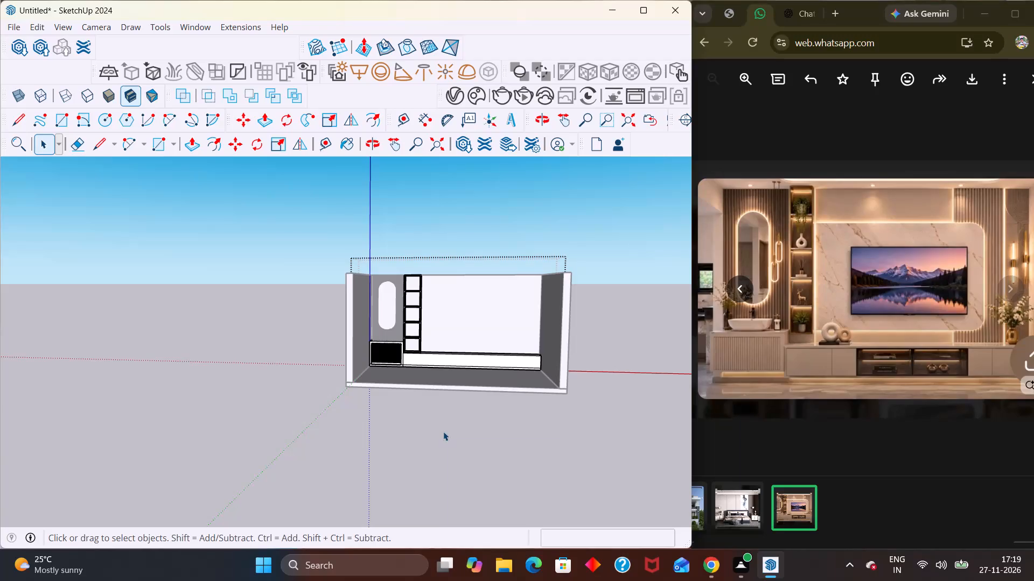
{"action": "scroll", "coordinate": [490, 392], "scroll_direction": "down", "scroll_amount": 3}
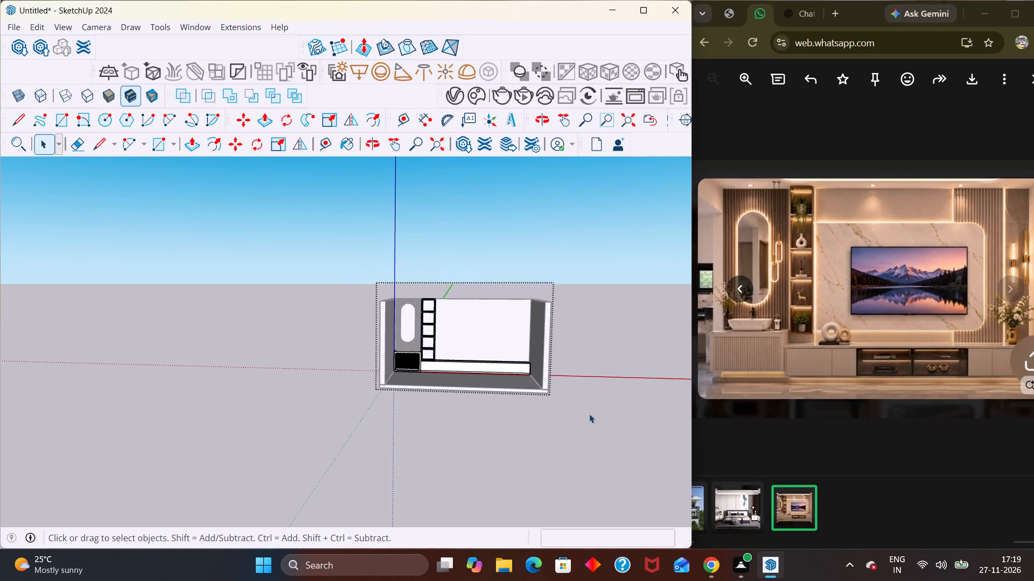
{"action": "left_click", "coordinate": [589, 414]}
Review the whole room with the hollowed column, mirror panel and low base unit from the front and at an angle.
{"action": "scroll", "coordinate": [439, 295], "scroll_direction": "up", "scroll_amount": 6}
{"action": "middle_click_drag", "start_coordinate": [437, 293], "coordinate": [437, 373]}
{"action": "middle_click_drag", "start_coordinate": [443, 357], "coordinate": [435, 315]}
{"action": "scroll", "coordinate": [437, 336], "scroll_direction": "up", "scroll_amount": 5}
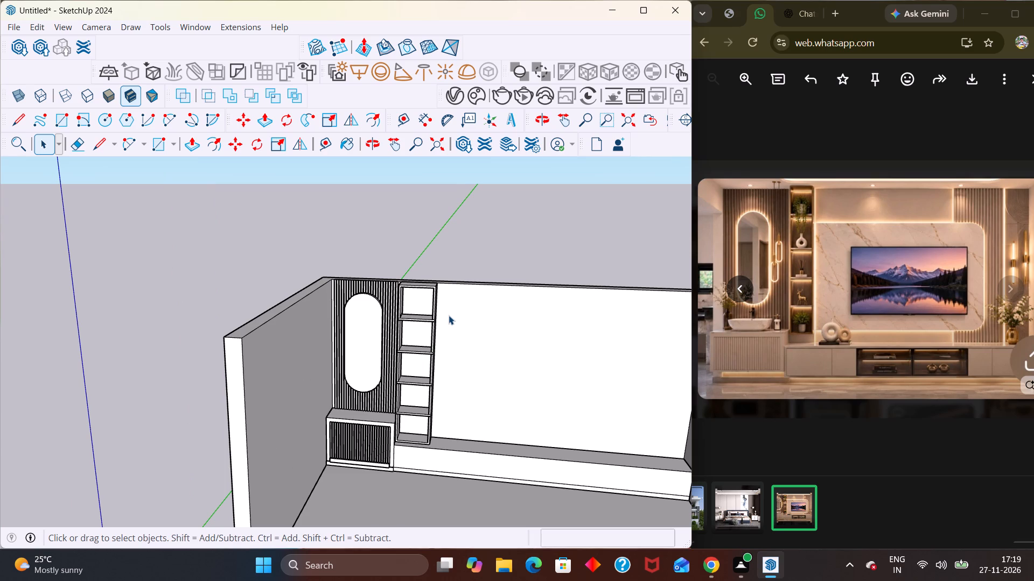
{"action": "scroll", "coordinate": [353, 413], "scroll_direction": "down", "scroll_amount": 4}
{"action": "middle_click_drag", "start_coordinate": [526, 420], "coordinate": [533, 355]}
{"action": "scroll", "coordinate": [535, 356], "scroll_direction": "up", "scroll_amount": 1}
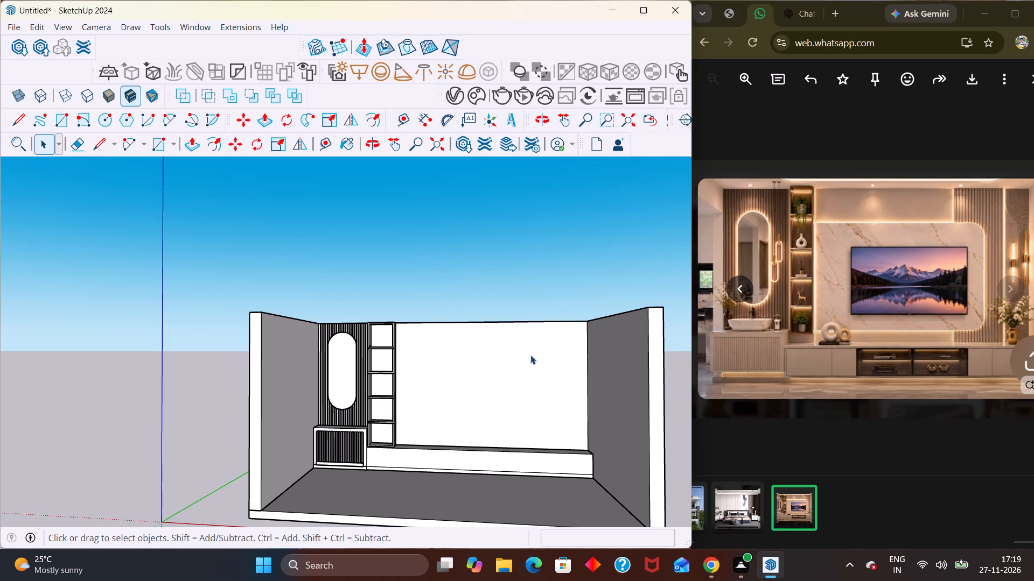
{"action": "middle_click", "coordinate": [401, 310]}
{"action": "scroll", "coordinate": [401, 310], "scroll_direction": "down", "scroll_amount": 1}
{"action": "middle_click_drag", "start_coordinate": [411, 303], "coordinate": [408, 350]}
{"action": "scroll", "coordinate": [417, 330], "scroll_direction": "down", "scroll_amount": 1}
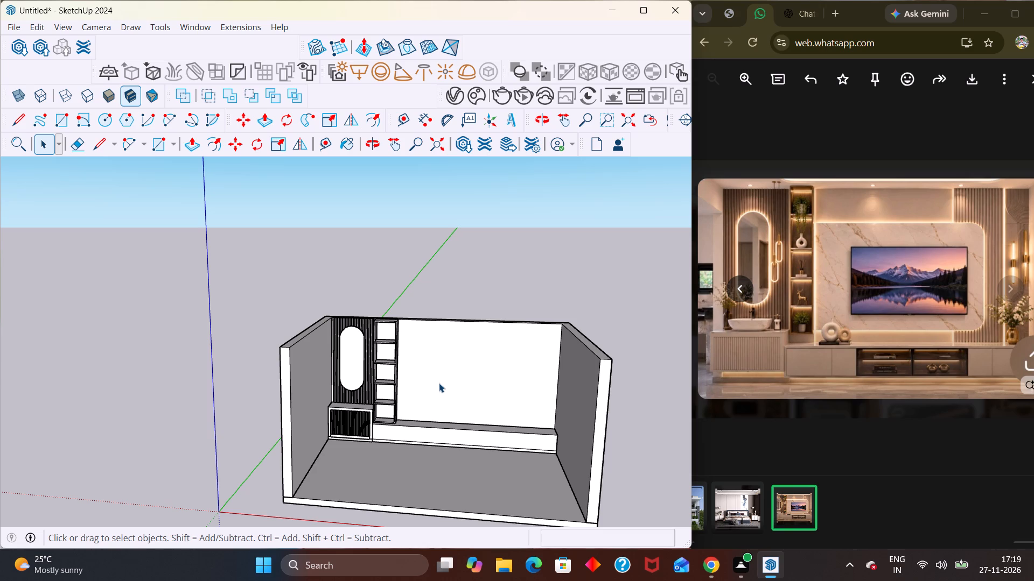
{"action": "scroll", "coordinate": [425, 332], "scroll_direction": "up", "scroll_amount": 1}
{"action": "middle_click_drag", "start_coordinate": [505, 383], "coordinate": [399, 388]}
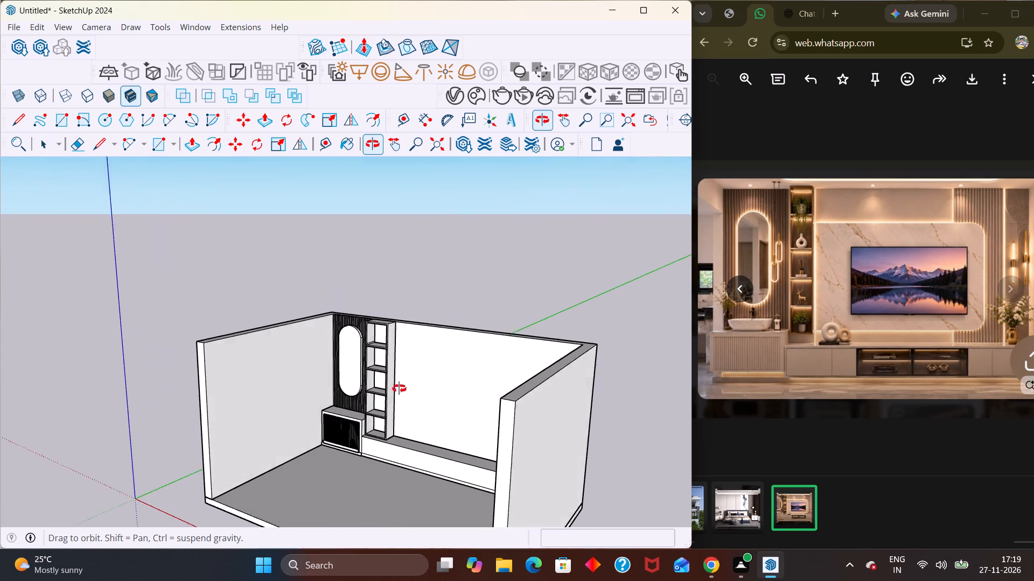
{"action": "middle_click_drag", "start_coordinate": [399, 388], "coordinate": [395, 387]}
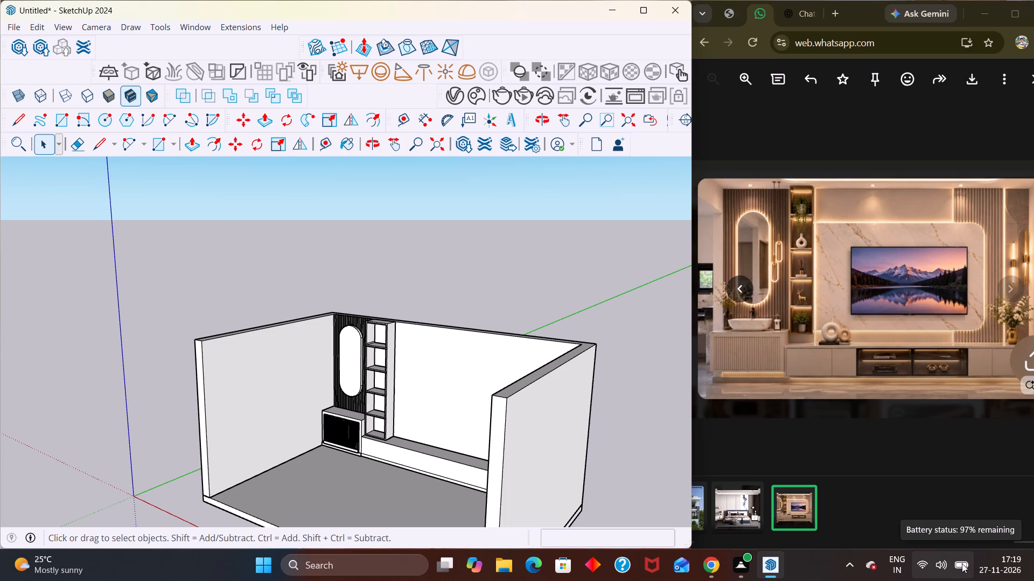
Examine the column and fluted mirror panel from below and above, and compare the back wall with the reference image.
{"action": "scroll", "coordinate": [701, 540], "scroll_direction": "down", "scroll_amount": 2}
{"action": "scroll", "coordinate": [540, 457], "scroll_direction": "down", "scroll_amount": 9}
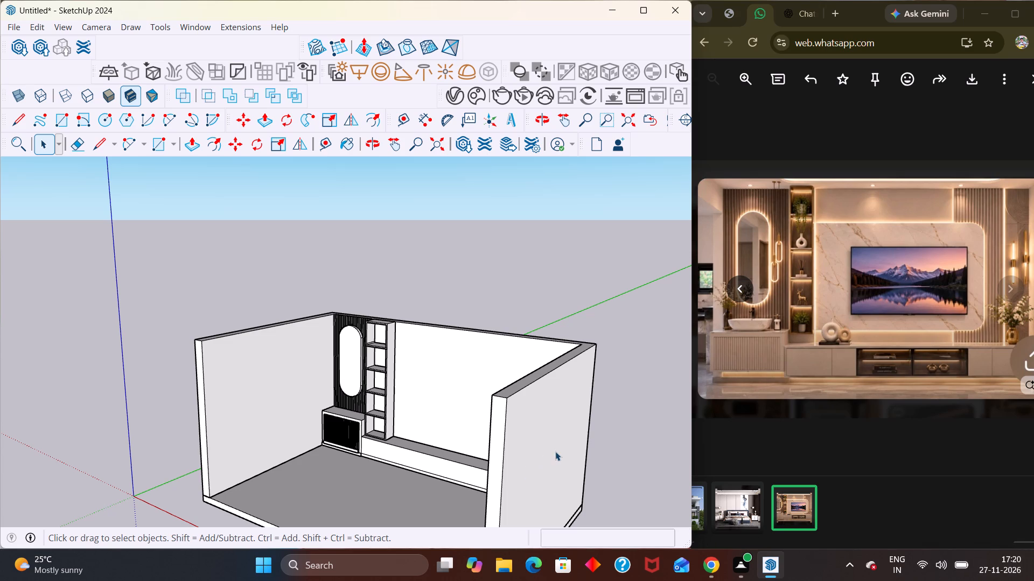
{"action": "scroll", "coordinate": [555, 451], "scroll_direction": "down", "scroll_amount": 10}
{"action": "middle_click_drag", "start_coordinate": [532, 480], "coordinate": [546, 469]}
{"action": "scroll", "coordinate": [582, 450], "scroll_direction": "up", "scroll_amount": 7}
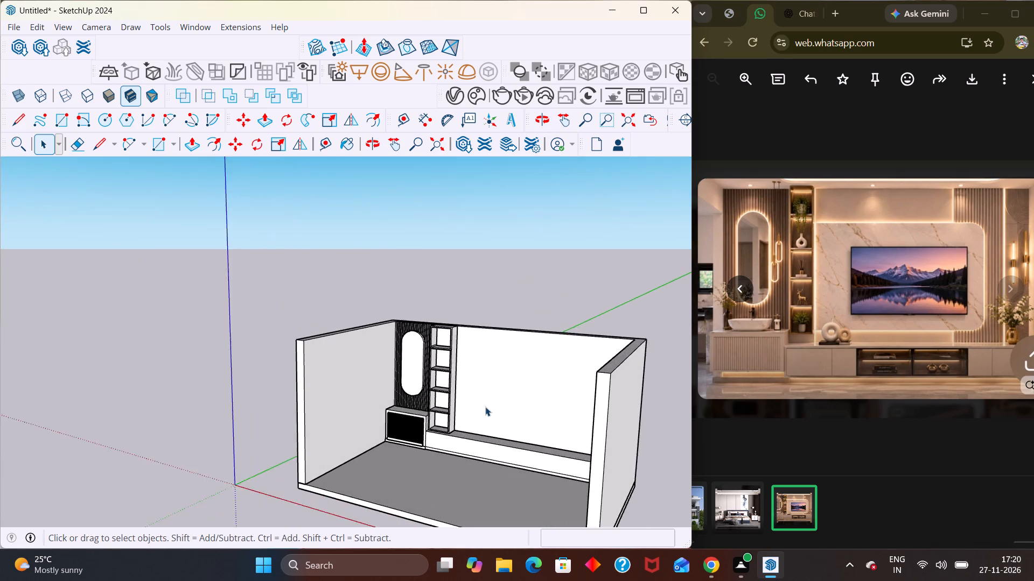
{"action": "scroll", "coordinate": [485, 407], "scroll_direction": "up", "scroll_amount": 3}
{"action": "middle_click_drag", "start_coordinate": [477, 416], "coordinate": [544, 338]}
{"action": "middle_click_drag", "start_coordinate": [544, 338], "coordinate": [526, 323]}
{"action": "scroll", "coordinate": [518, 318], "scroll_direction": "up", "scroll_amount": 2}
{"action": "scroll", "coordinate": [376, 345], "scroll_direction": "up", "scroll_amount": 6}
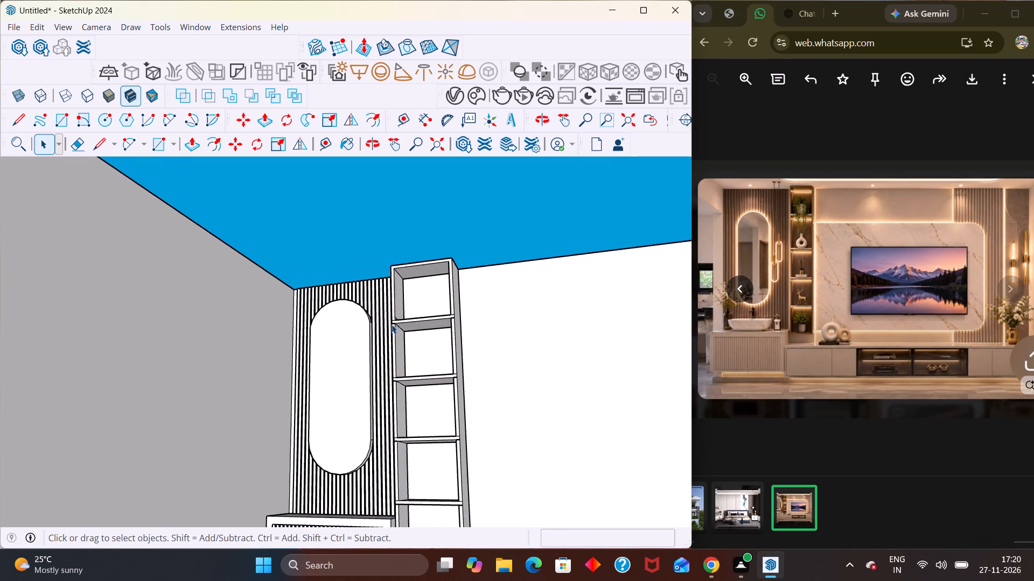
{"action": "middle_click_drag", "start_coordinate": [377, 314], "coordinate": [240, 466]}
{"action": "scroll", "coordinate": [268, 304], "scroll_direction": "up", "scroll_amount": 3}
{"action": "middle_click_drag", "start_coordinate": [342, 307], "coordinate": [347, 428]}
{"action": "scroll", "coordinate": [347, 428], "scroll_direction": "up", "scroll_amount": 1}
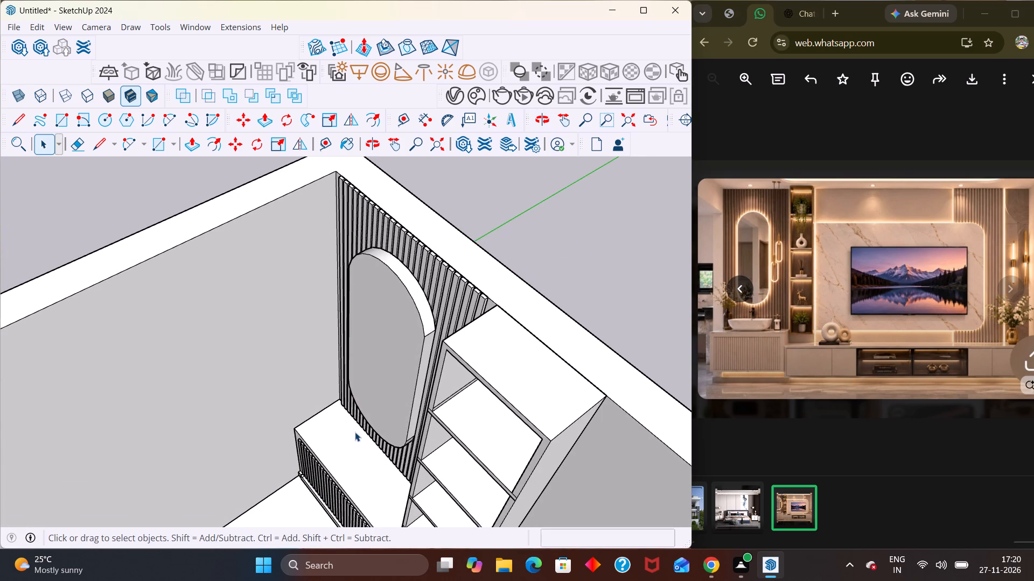
{"action": "scroll", "coordinate": [556, 398], "scroll_direction": "down", "scroll_amount": 3}
{"action": "scroll", "coordinate": [490, 374], "scroll_direction": "up", "scroll_amount": 1}
{"action": "scroll", "coordinate": [490, 374], "scroll_direction": "down", "scroll_amount": 1}
{"action": "middle_click_drag", "start_coordinate": [491, 436], "coordinate": [556, 357]}
{"action": "scroll", "coordinate": [518, 370], "scroll_direction": "down", "scroll_amount": 4}
{"action": "scroll", "coordinate": [495, 324], "scroll_direction": "down", "scroll_amount": 12}
{"action": "middle_click_drag", "start_coordinate": [506, 394], "coordinate": [568, 316]}
{"action": "scroll", "coordinate": [565, 327], "scroll_direction": "up", "scroll_amount": 3}
{"action": "scroll", "coordinate": [506, 338], "scroll_direction": "up", "scroll_amount": 3}
{"action": "middle_click_drag", "start_coordinate": [478, 353], "coordinate": [445, 327]}
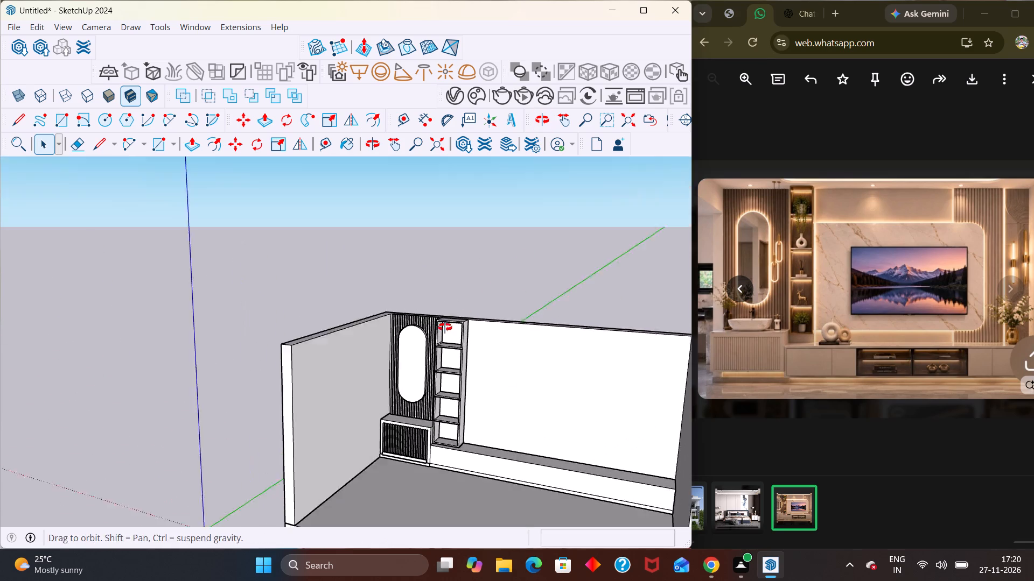
{"action": "middle_click_drag", "start_coordinate": [445, 327], "coordinate": [439, 313]}
{"action": "scroll", "coordinate": [451, 320], "scroll_direction": "down", "scroll_amount": 4}
{"action": "middle_click_drag", "start_coordinate": [505, 357], "coordinate": [662, 378]}
{"action": "scroll", "coordinate": [663, 362], "scroll_direction": "up", "scroll_amount": 8}
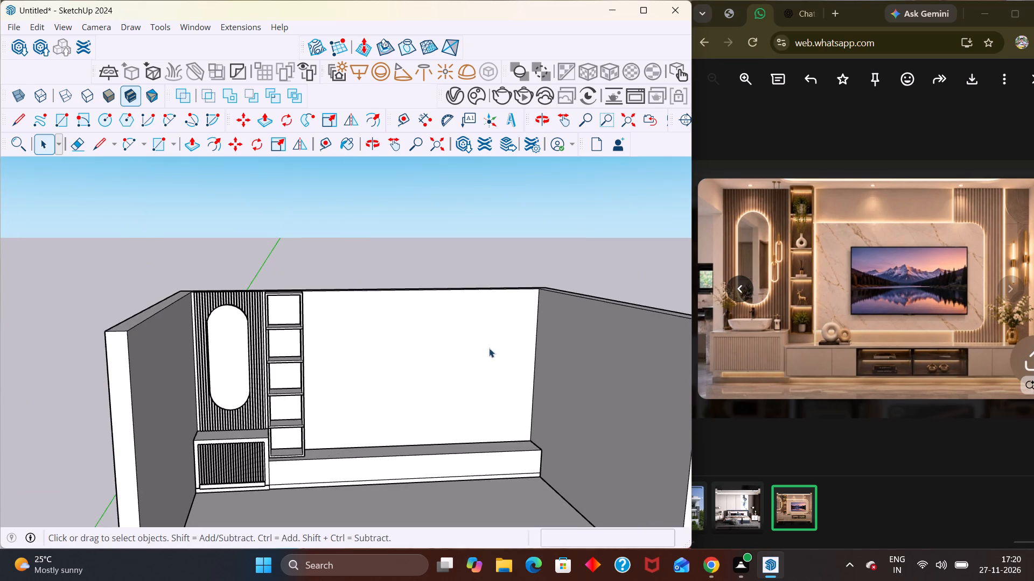
{"action": "middle_click_drag", "start_coordinate": [484, 351], "coordinate": [465, 380]}
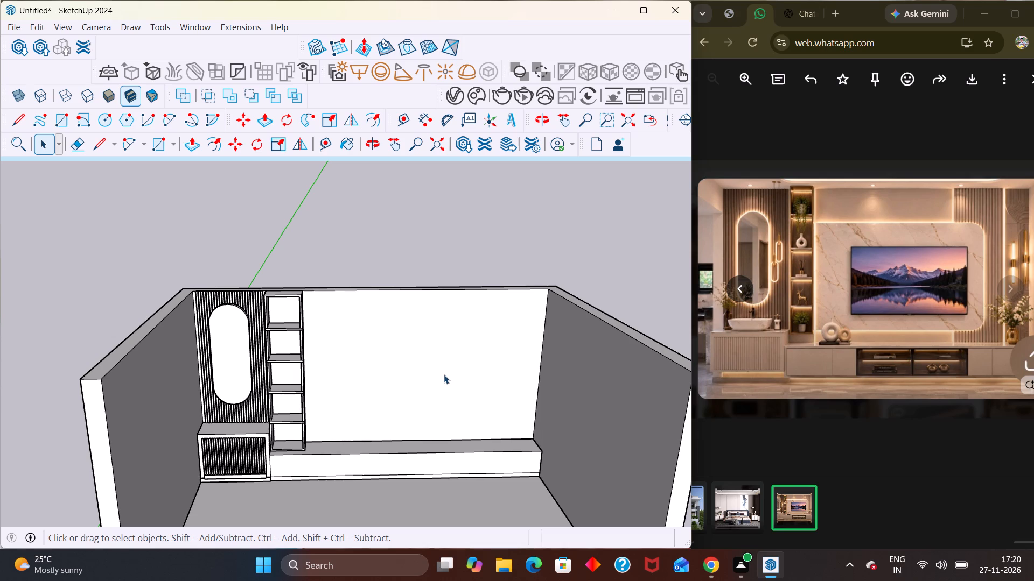
{"action": "scroll", "coordinate": [1030, 212], "scroll_direction": "up", "scroll_amount": 4}
{"action": "scroll", "coordinate": [994, 173], "scroll_direction": "down", "scroll_amount": 1}
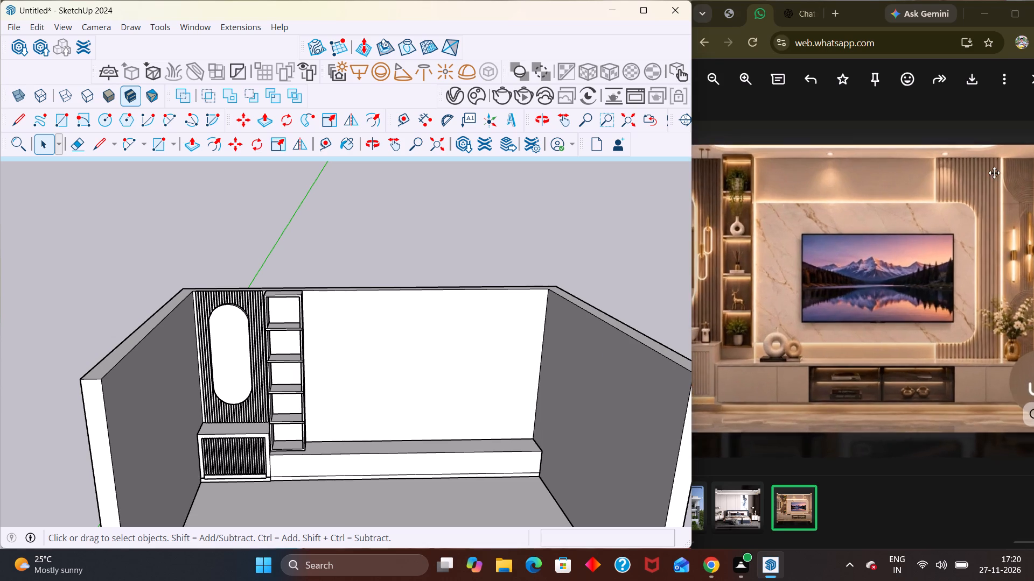
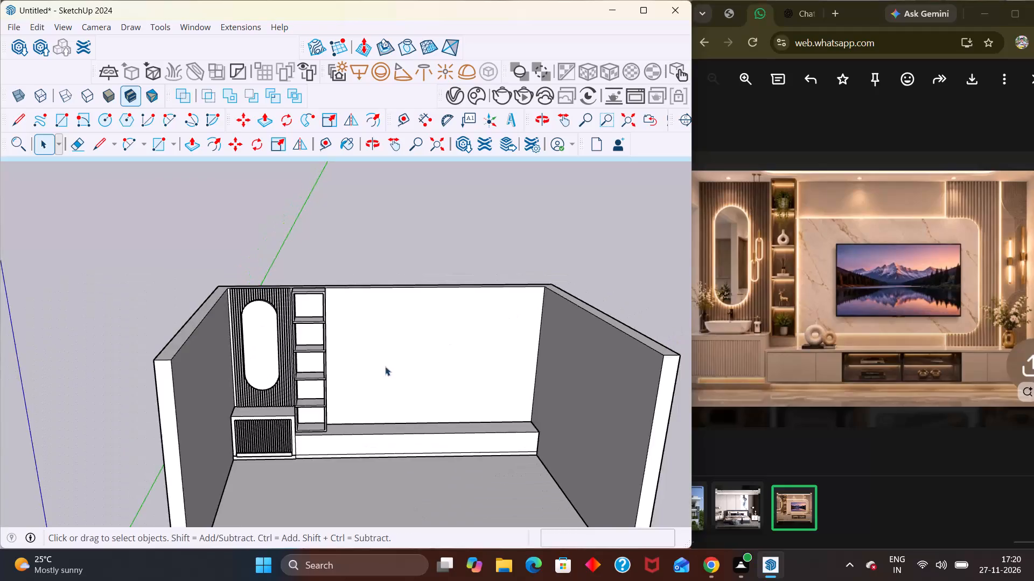
Examine the bare back wall beside the shelf column from the front and at an angle against the reference image.
{"action": "middle_click_drag", "start_coordinate": [377, 371], "coordinate": [357, 307]}
{"action": "scroll", "coordinate": [357, 306], "scroll_direction": "up", "scroll_amount": 1}
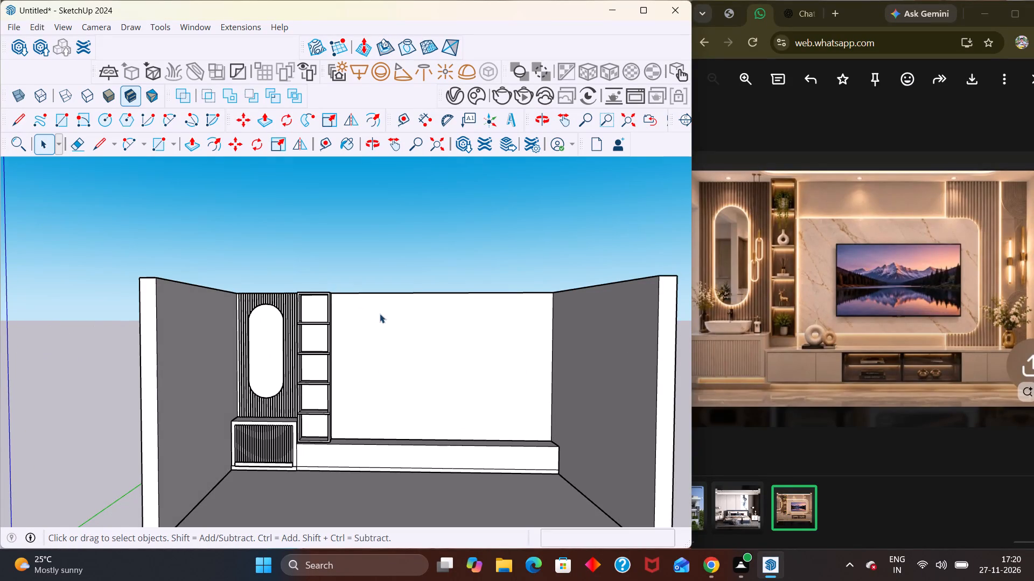
{"action": "scroll", "coordinate": [311, 409], "scroll_direction": "up", "scroll_amount": 2}
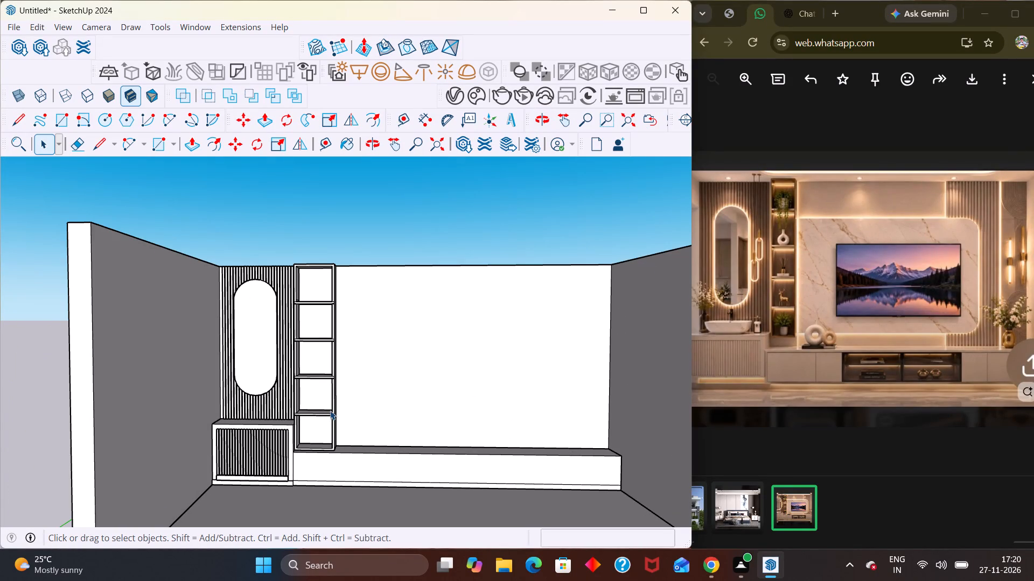
{"action": "scroll", "coordinate": [461, 333], "scroll_direction": "down", "scroll_amount": 1}
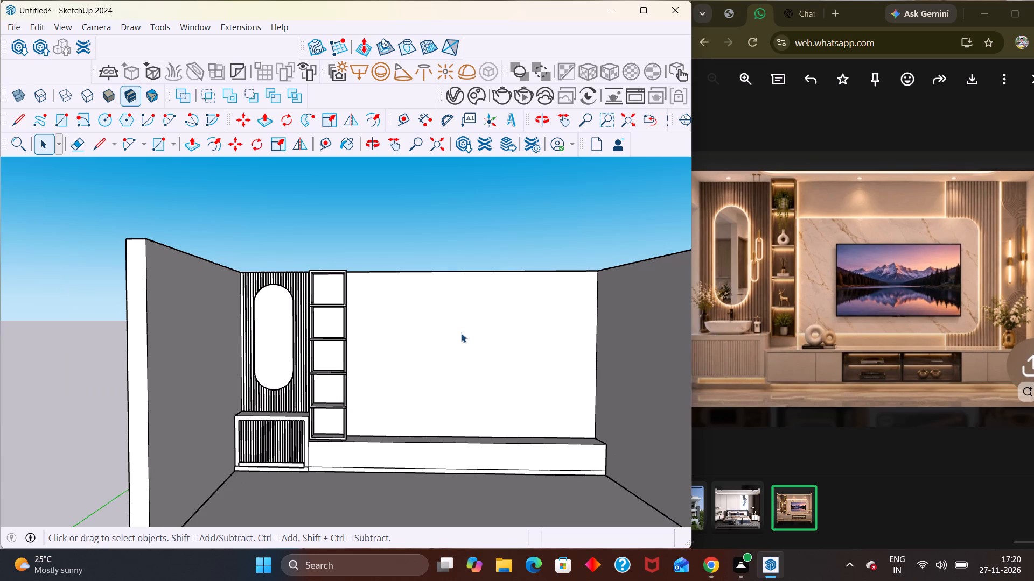
{"action": "scroll", "coordinate": [359, 271], "scroll_direction": "up", "scroll_amount": 2}
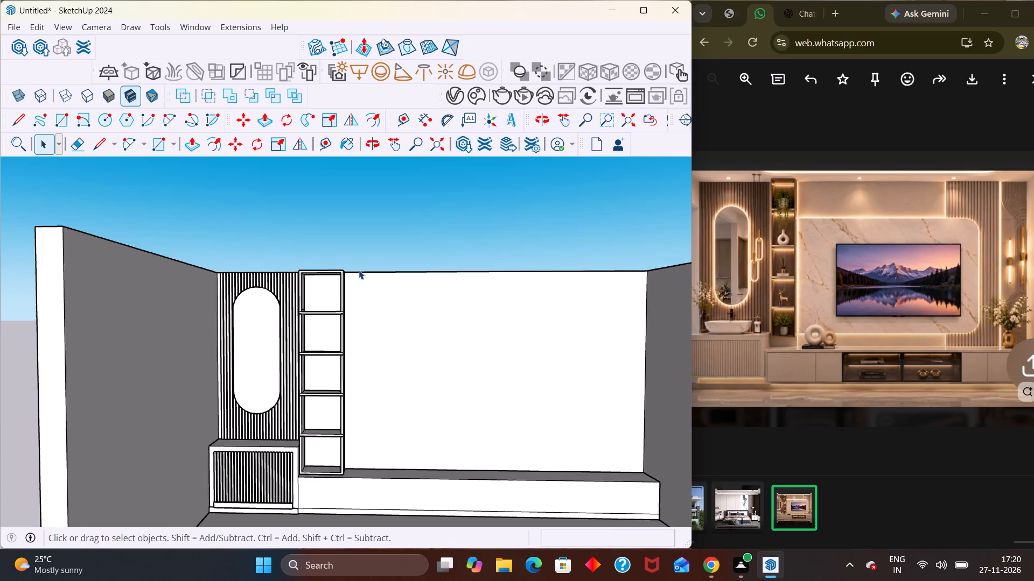
{"action": "scroll", "coordinate": [359, 270], "scroll_direction": "up", "scroll_amount": 3}
{"action": "middle_click_drag", "start_coordinate": [348, 289], "coordinate": [325, 328]}
{"action": "scroll", "coordinate": [325, 328], "scroll_direction": "up", "scroll_amount": 1}
{"action": "scroll", "coordinate": [325, 328], "scroll_direction": "down", "scroll_amount": 1}
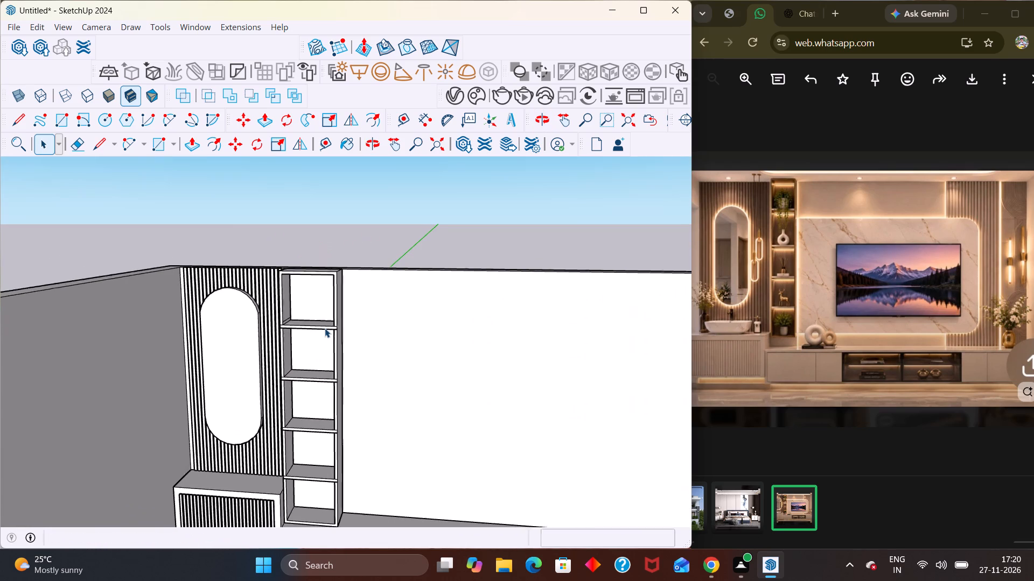
{"action": "scroll", "coordinate": [325, 328], "scroll_direction": "down", "scroll_amount": 1}
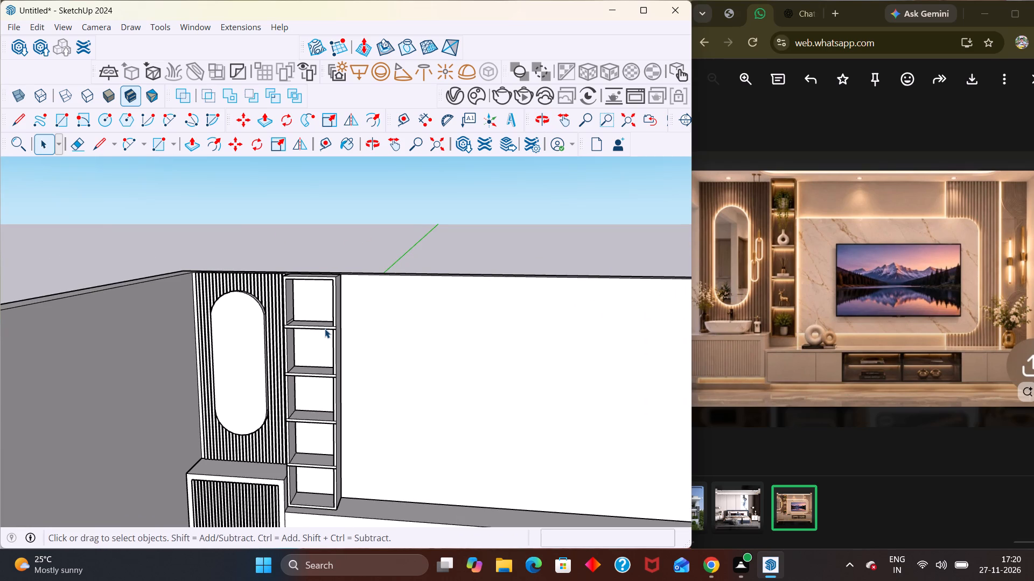
{"action": "scroll", "coordinate": [393, 297], "scroll_direction": "down", "scroll_amount": 4}
Open the room walls' group for editing.
{"action": "double_click", "coordinate": [408, 353]}
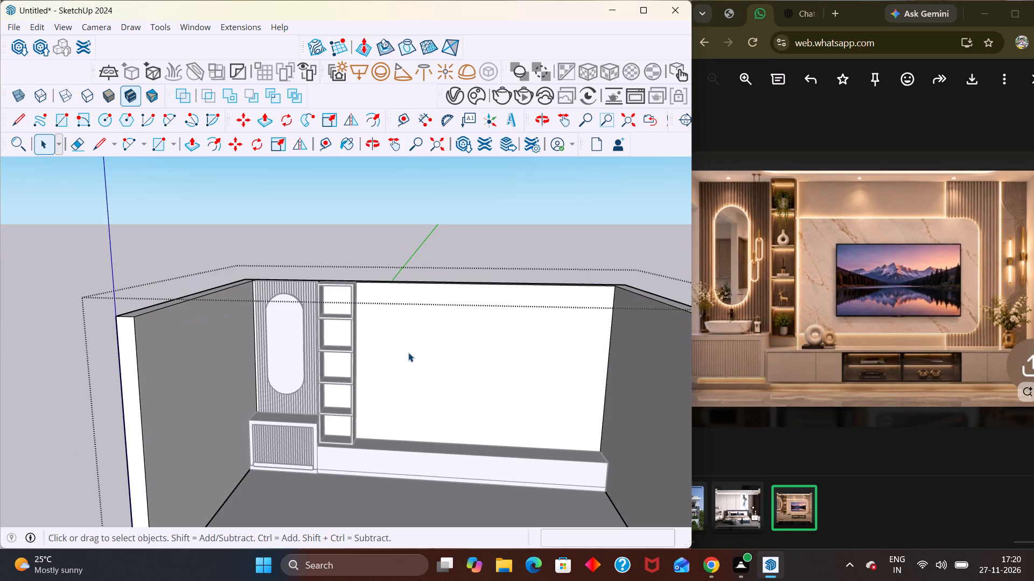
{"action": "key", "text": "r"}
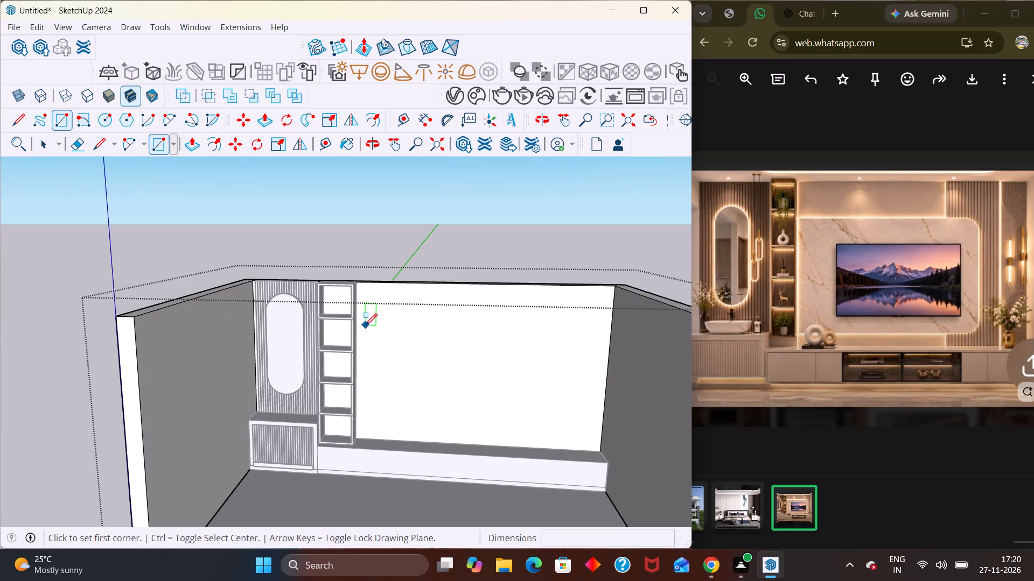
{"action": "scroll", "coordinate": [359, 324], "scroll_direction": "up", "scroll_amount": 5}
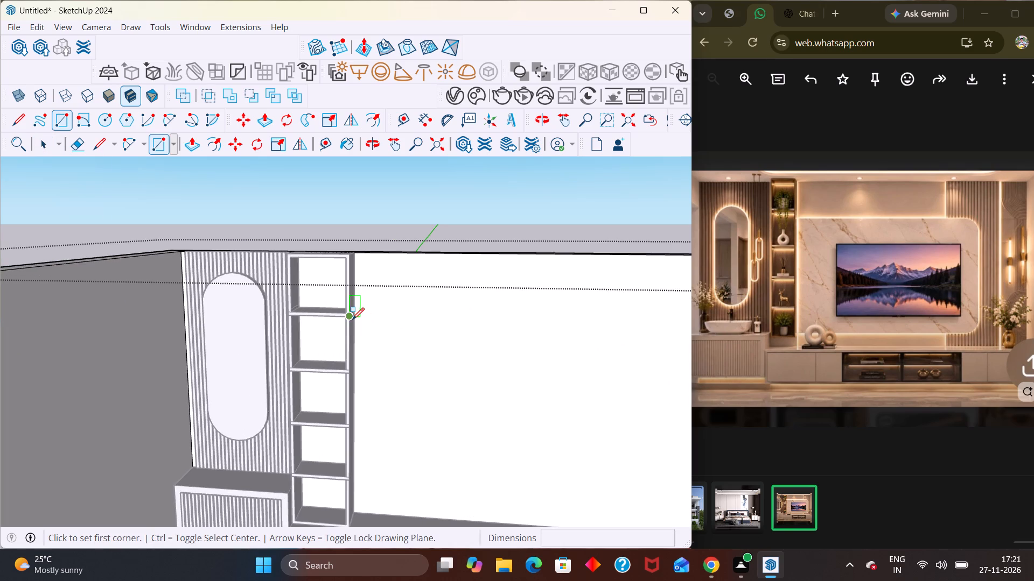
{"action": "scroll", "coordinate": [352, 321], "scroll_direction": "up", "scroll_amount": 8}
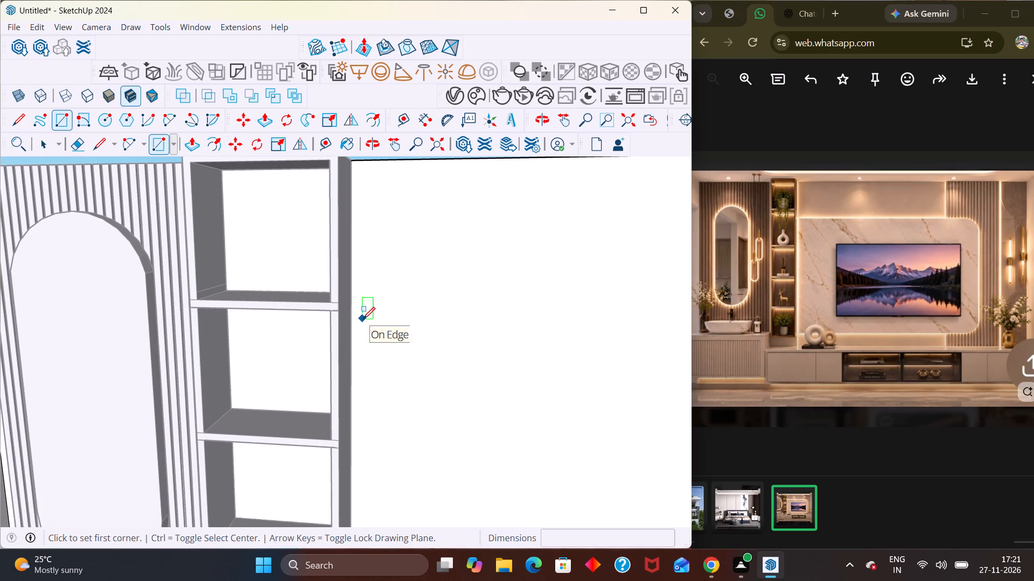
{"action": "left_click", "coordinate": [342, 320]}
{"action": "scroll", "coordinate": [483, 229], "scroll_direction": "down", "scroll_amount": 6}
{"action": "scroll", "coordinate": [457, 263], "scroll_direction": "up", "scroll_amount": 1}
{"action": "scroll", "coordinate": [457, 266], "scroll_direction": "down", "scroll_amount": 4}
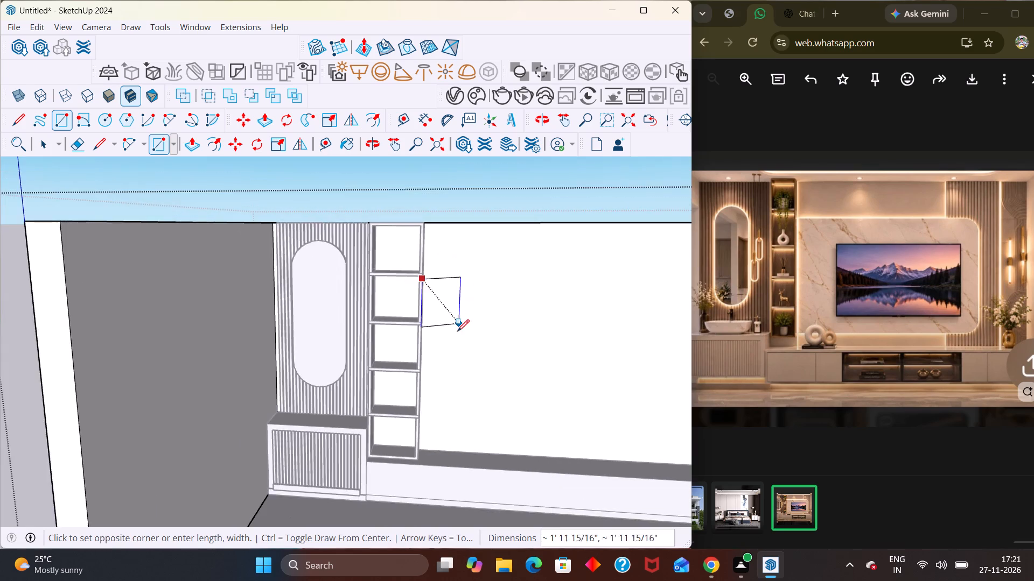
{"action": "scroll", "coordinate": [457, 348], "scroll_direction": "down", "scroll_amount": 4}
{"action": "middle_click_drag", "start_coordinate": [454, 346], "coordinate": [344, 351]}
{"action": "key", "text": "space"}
Draw a TV panel rectangle about 10' 8" by 6' 7" on the back wall, starting at the shelf column's rear edge.
{"action": "scroll", "coordinate": [477, 313], "scroll_direction": "up", "scroll_amount": 6}
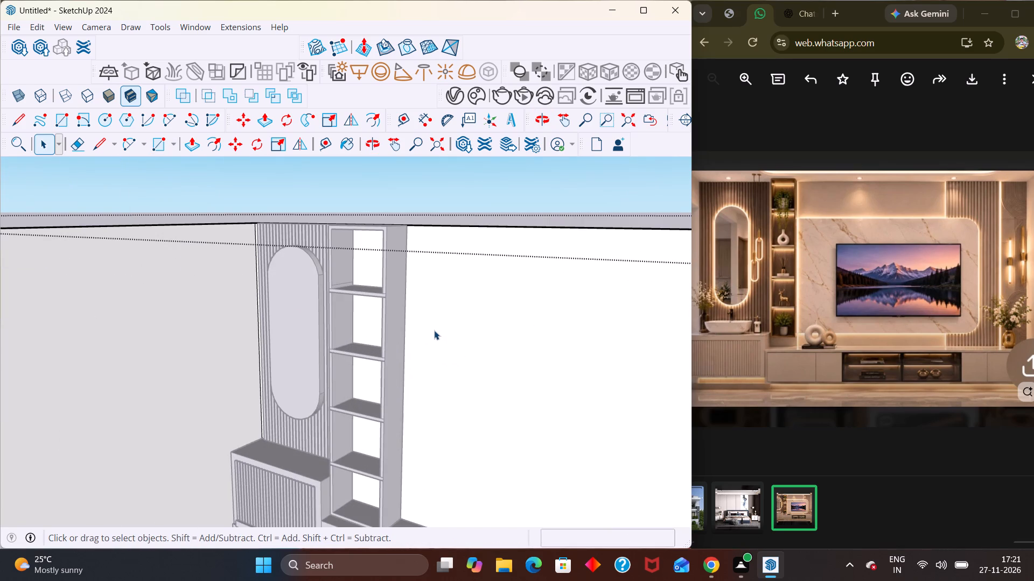
{"action": "key", "text": "r"}
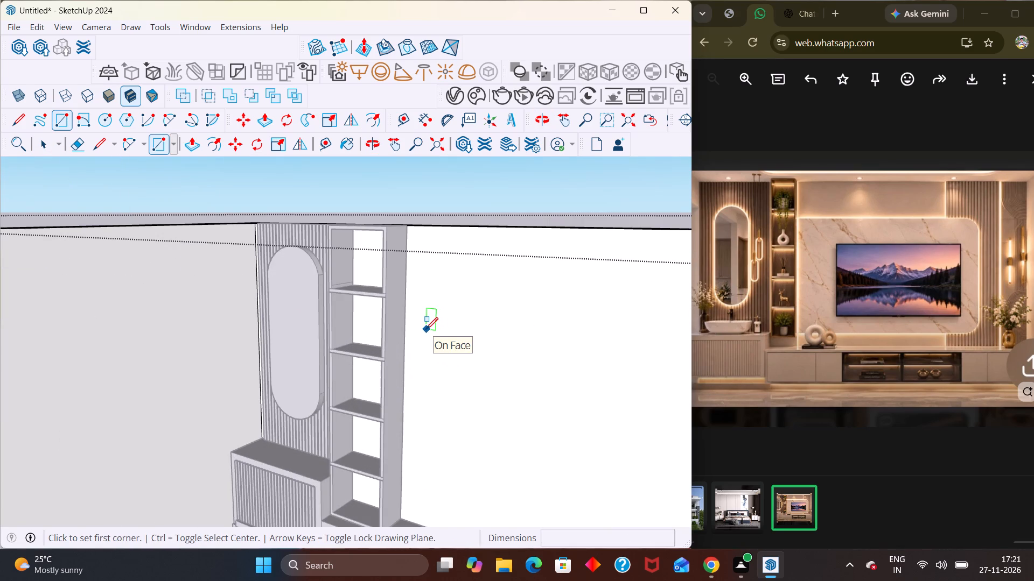
{"action": "left_click", "coordinate": [409, 305]}
{"action": "scroll", "coordinate": [426, 299], "scroll_direction": "down", "scroll_amount": 10}
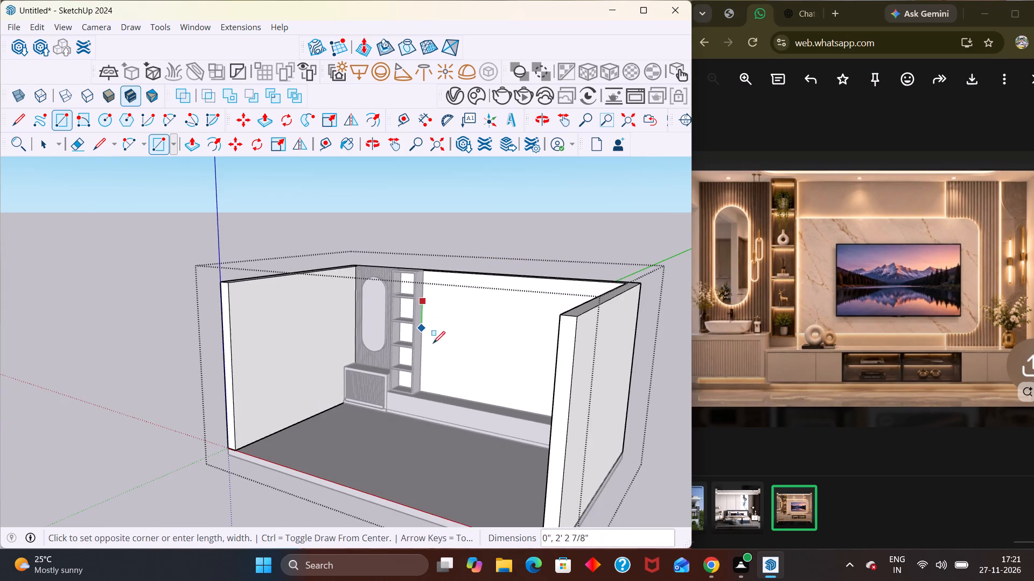
{"action": "scroll", "coordinate": [486, 362], "scroll_direction": "down", "scroll_amount": 1}
{"action": "middle_click_drag", "start_coordinate": [491, 360], "coordinate": [553, 367]}
{"action": "scroll", "coordinate": [568, 359], "scroll_direction": "up", "scroll_amount": 4}
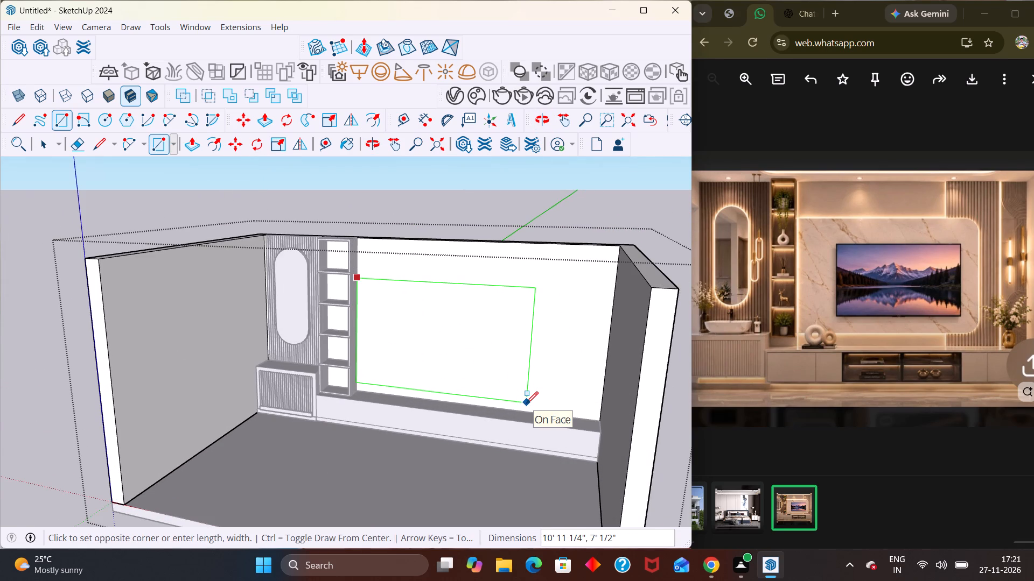
{"action": "middle_click_drag", "start_coordinate": [527, 400], "coordinate": [530, 399]}
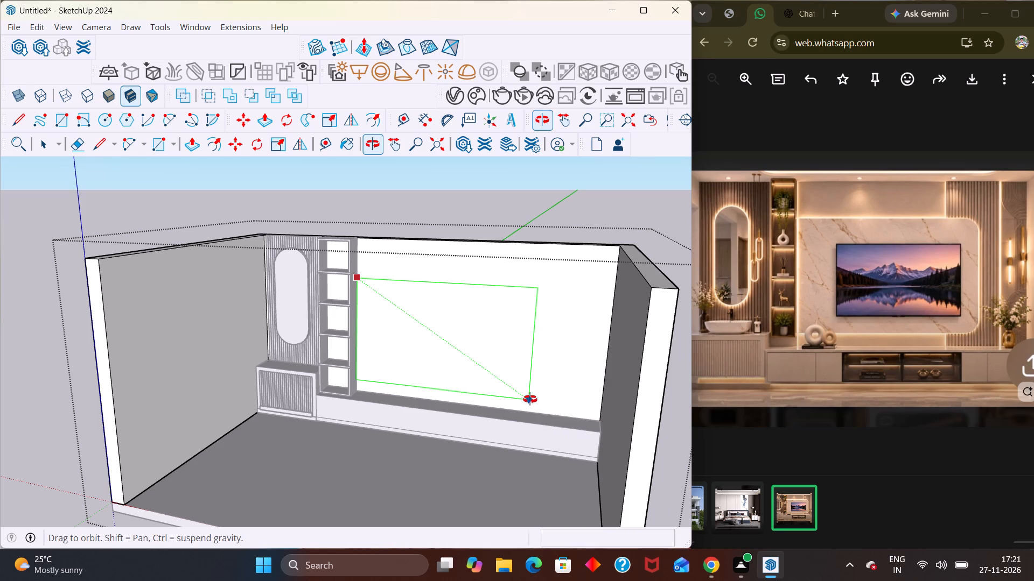
{"action": "middle_click_drag", "start_coordinate": [530, 399], "coordinate": [554, 375]}
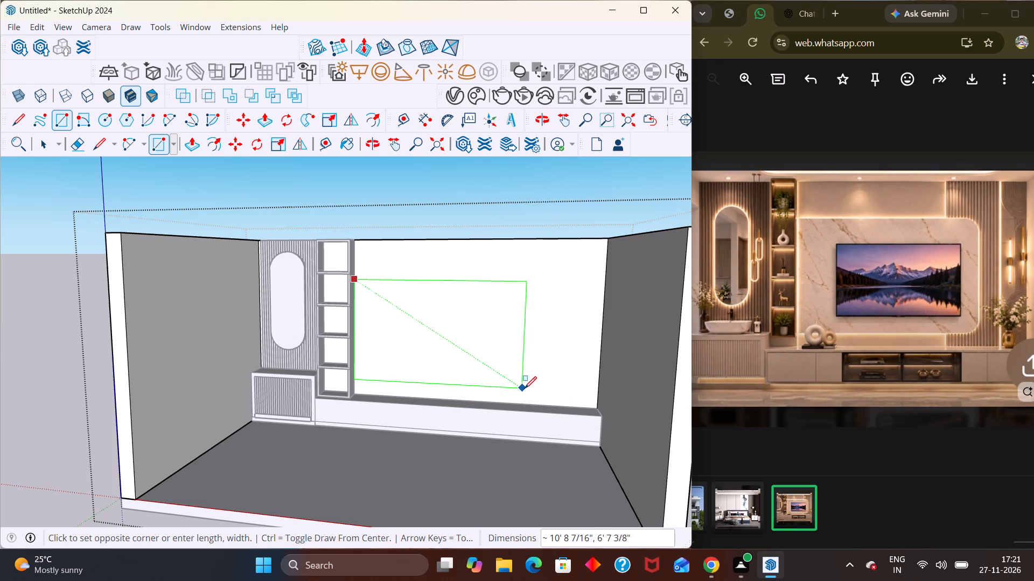
{"action": "left_click", "coordinate": [525, 388]}
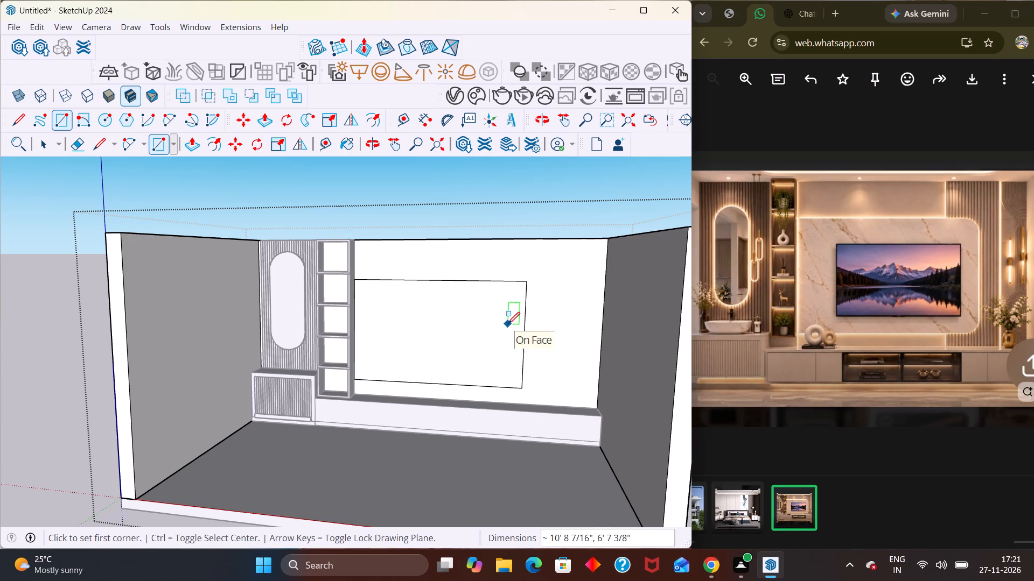
Make the TV panel rectangle, face and edges together, a group and open it for editing.
{"action": "key", "text": "space"}
{"action": "double_click", "coordinate": [449, 322]}
{"action": "right_click", "coordinate": [449, 322]}
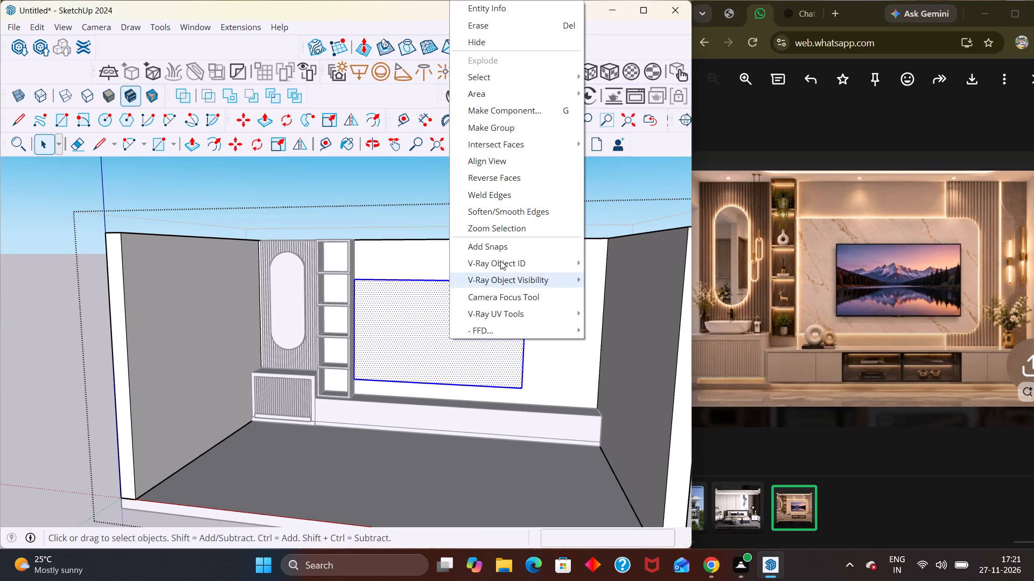
{"action": "left_click", "coordinate": [510, 132]}
{"action": "double_click", "coordinate": [471, 322]}
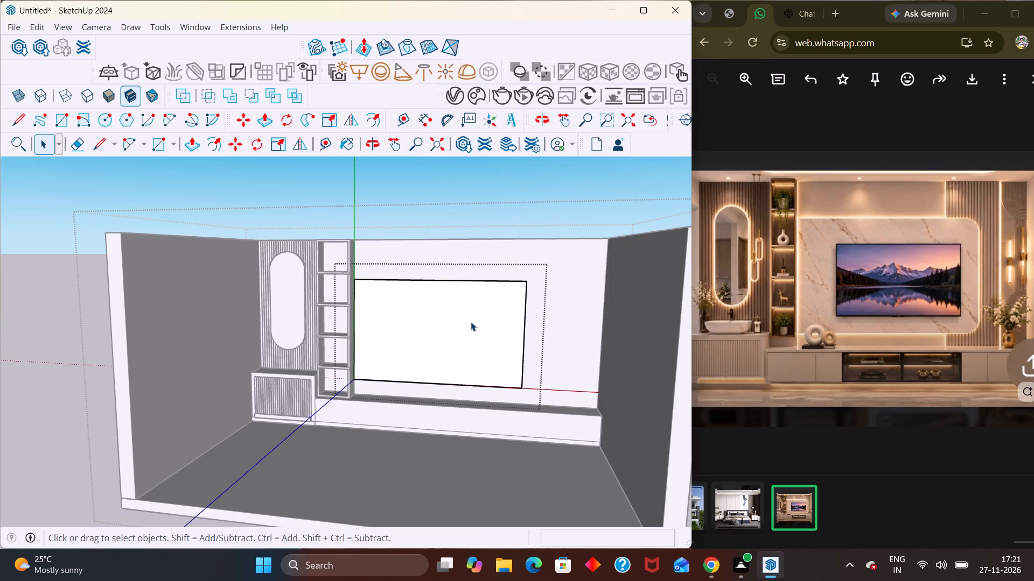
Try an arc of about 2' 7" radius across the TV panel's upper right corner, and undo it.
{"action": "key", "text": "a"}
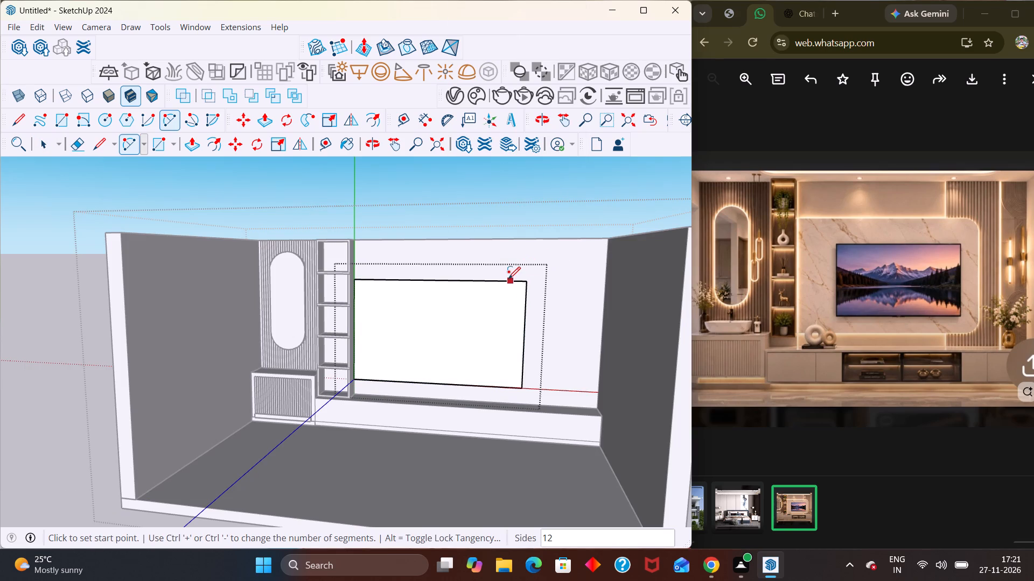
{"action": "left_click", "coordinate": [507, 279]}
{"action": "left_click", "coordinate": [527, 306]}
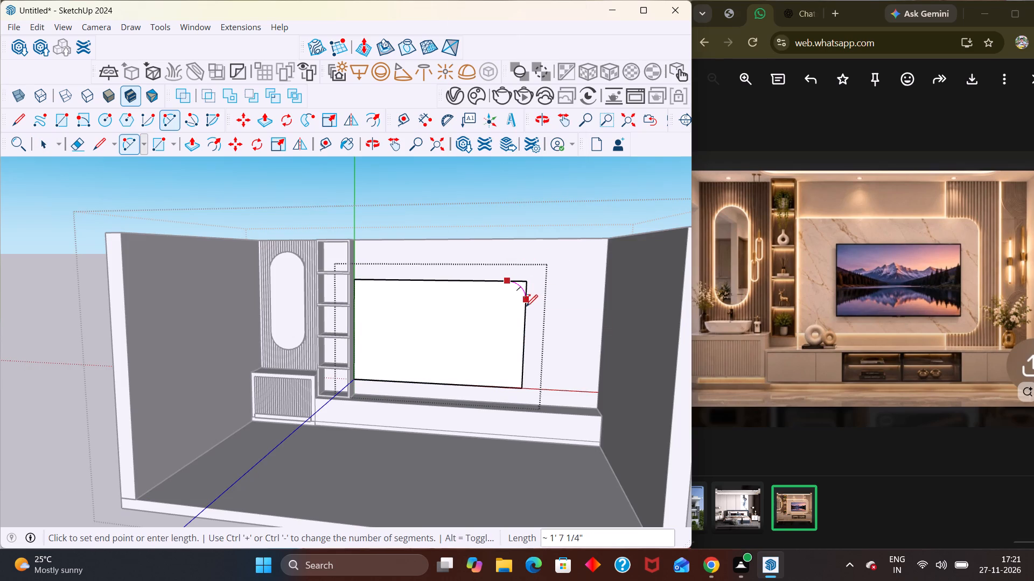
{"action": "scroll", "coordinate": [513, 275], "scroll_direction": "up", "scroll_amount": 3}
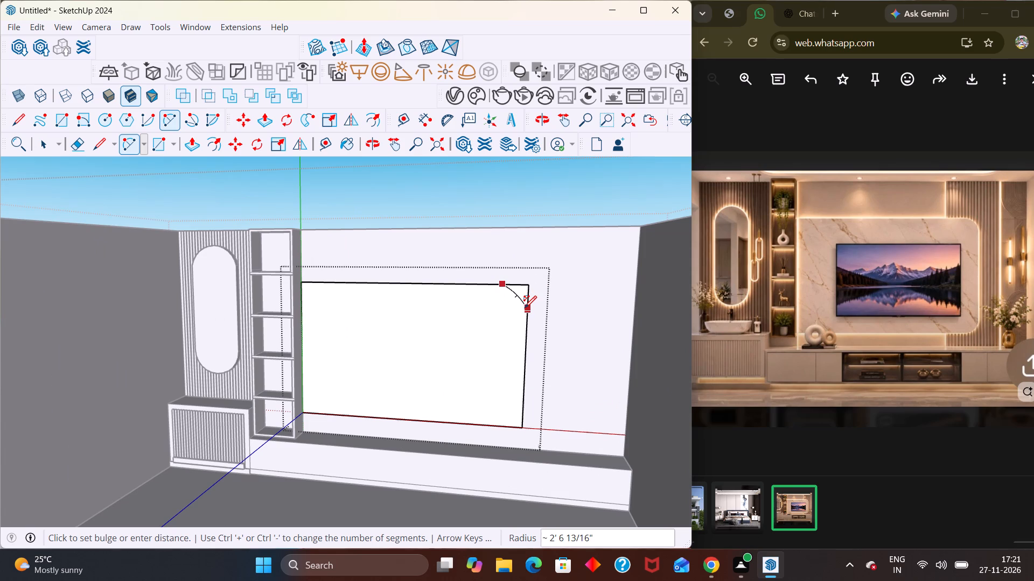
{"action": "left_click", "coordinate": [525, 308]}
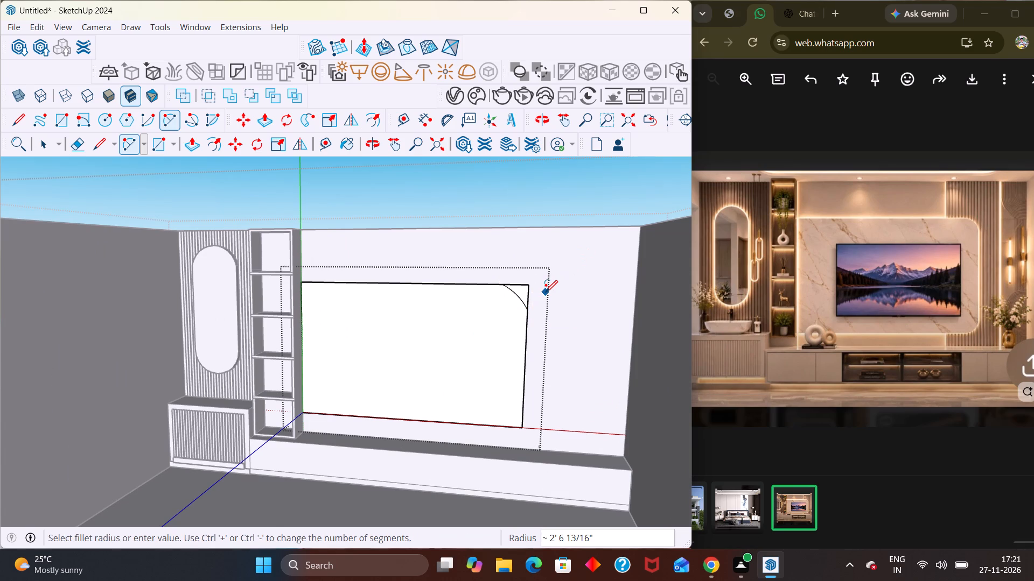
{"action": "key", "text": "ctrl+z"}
Draw an arc of about 1' 6" radius rounding the TV panel's upper right corner.
{"action": "left_click", "coordinate": [495, 285]}
{"action": "left_click", "coordinate": [526, 324]}
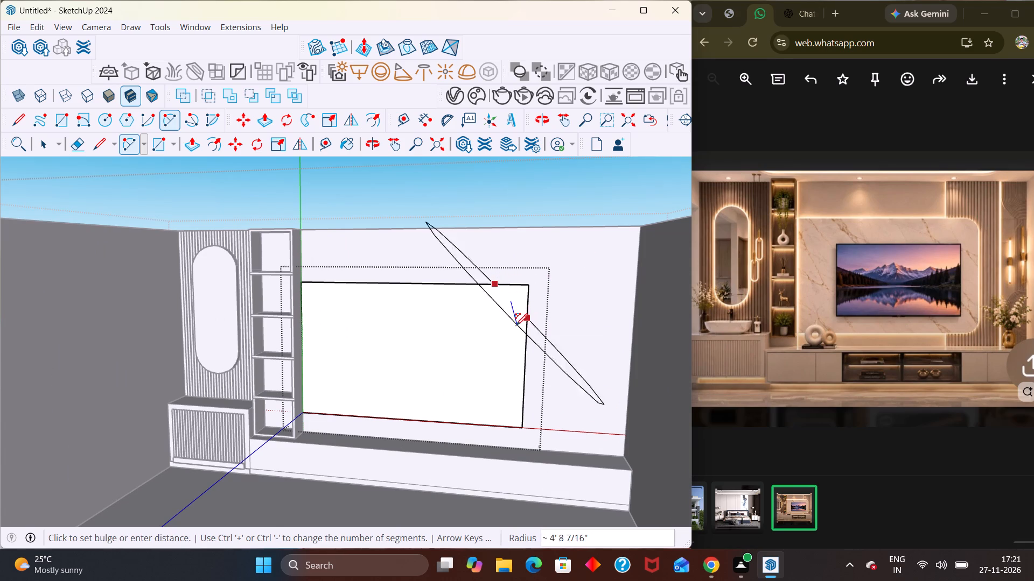
{"action": "left_click", "coordinate": [526, 303]}
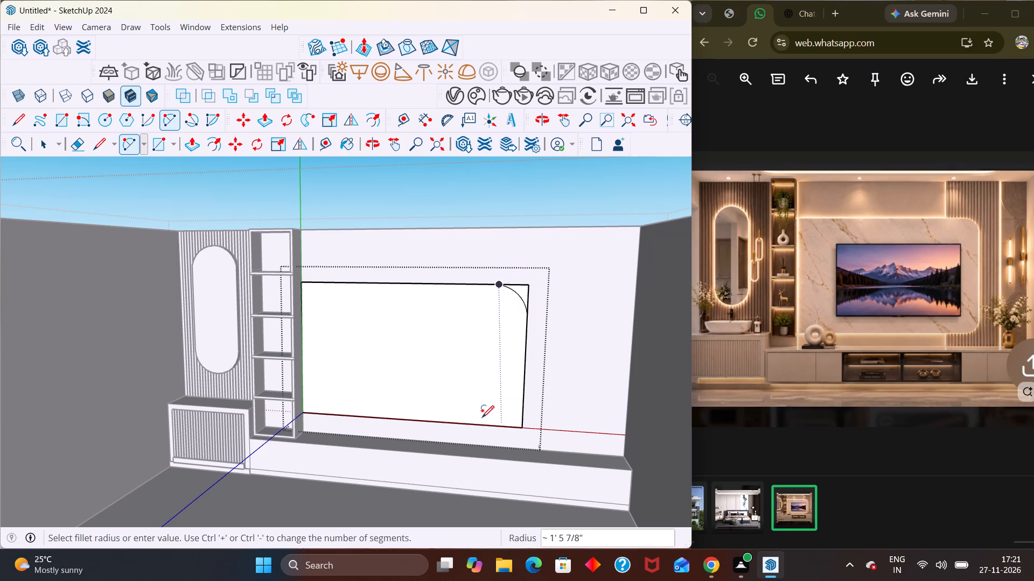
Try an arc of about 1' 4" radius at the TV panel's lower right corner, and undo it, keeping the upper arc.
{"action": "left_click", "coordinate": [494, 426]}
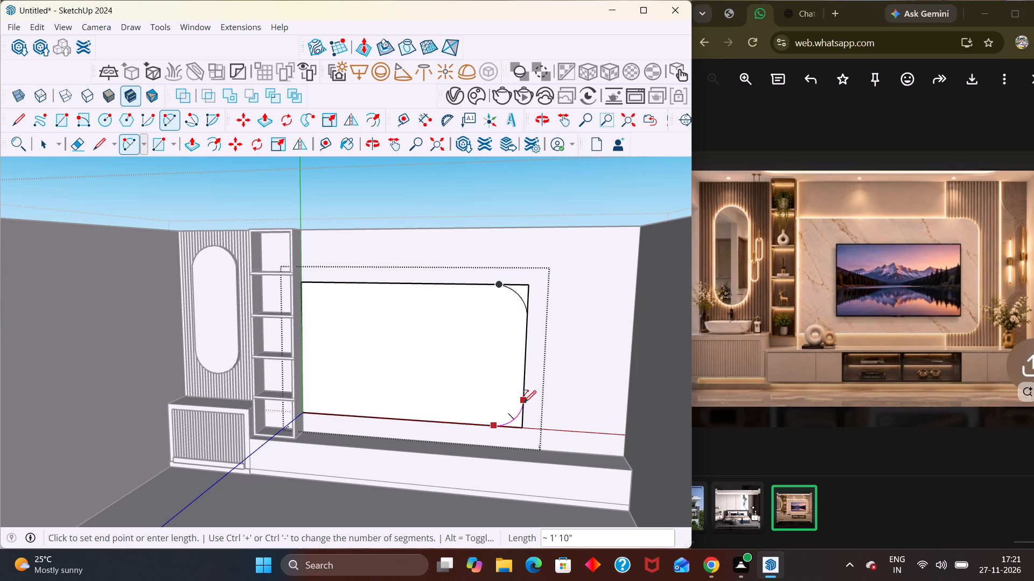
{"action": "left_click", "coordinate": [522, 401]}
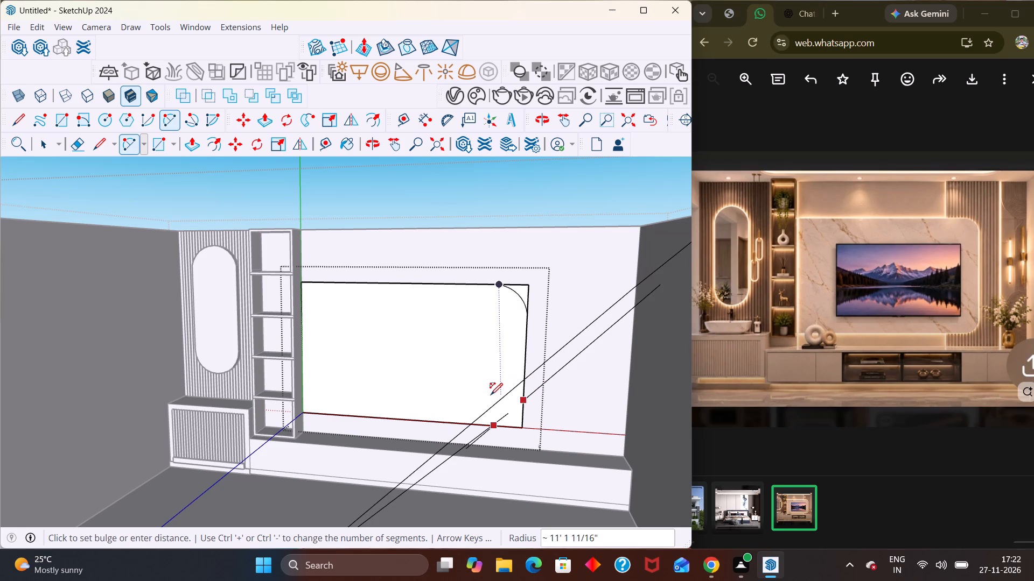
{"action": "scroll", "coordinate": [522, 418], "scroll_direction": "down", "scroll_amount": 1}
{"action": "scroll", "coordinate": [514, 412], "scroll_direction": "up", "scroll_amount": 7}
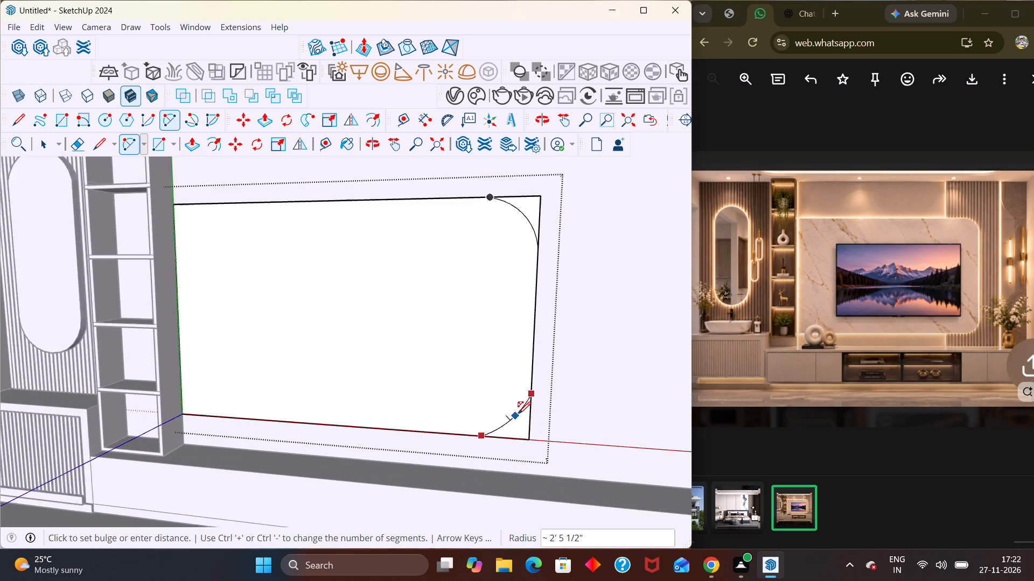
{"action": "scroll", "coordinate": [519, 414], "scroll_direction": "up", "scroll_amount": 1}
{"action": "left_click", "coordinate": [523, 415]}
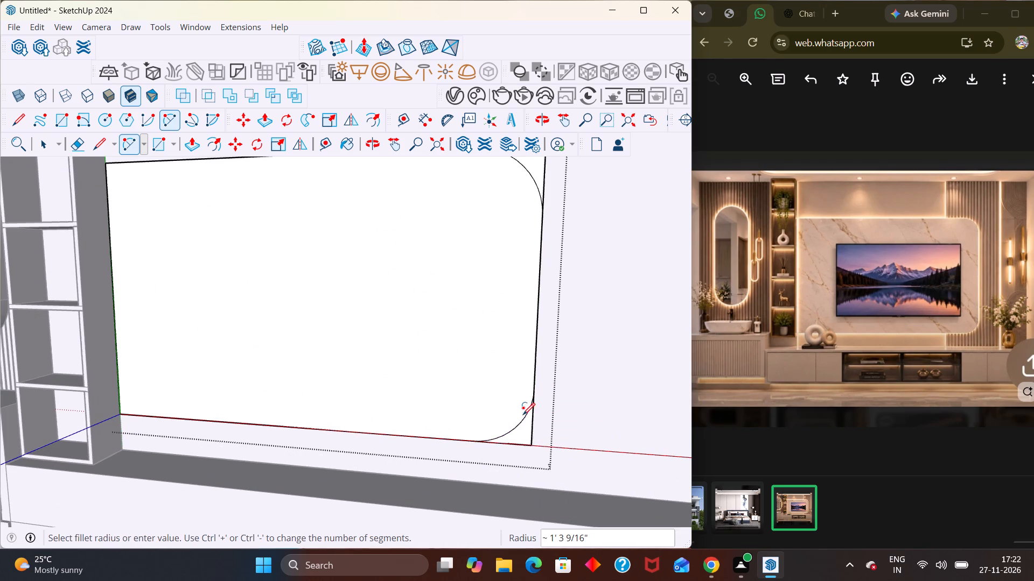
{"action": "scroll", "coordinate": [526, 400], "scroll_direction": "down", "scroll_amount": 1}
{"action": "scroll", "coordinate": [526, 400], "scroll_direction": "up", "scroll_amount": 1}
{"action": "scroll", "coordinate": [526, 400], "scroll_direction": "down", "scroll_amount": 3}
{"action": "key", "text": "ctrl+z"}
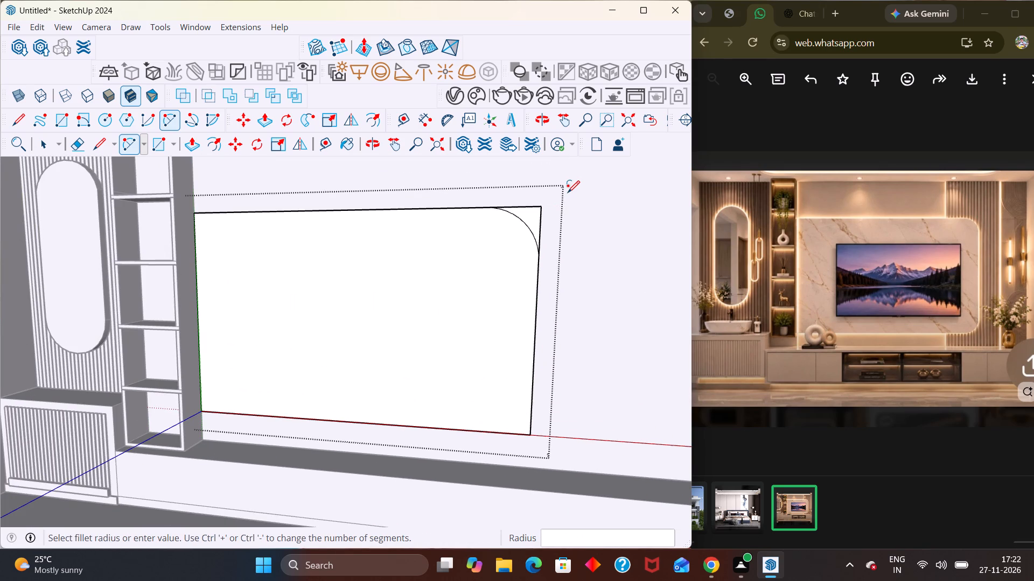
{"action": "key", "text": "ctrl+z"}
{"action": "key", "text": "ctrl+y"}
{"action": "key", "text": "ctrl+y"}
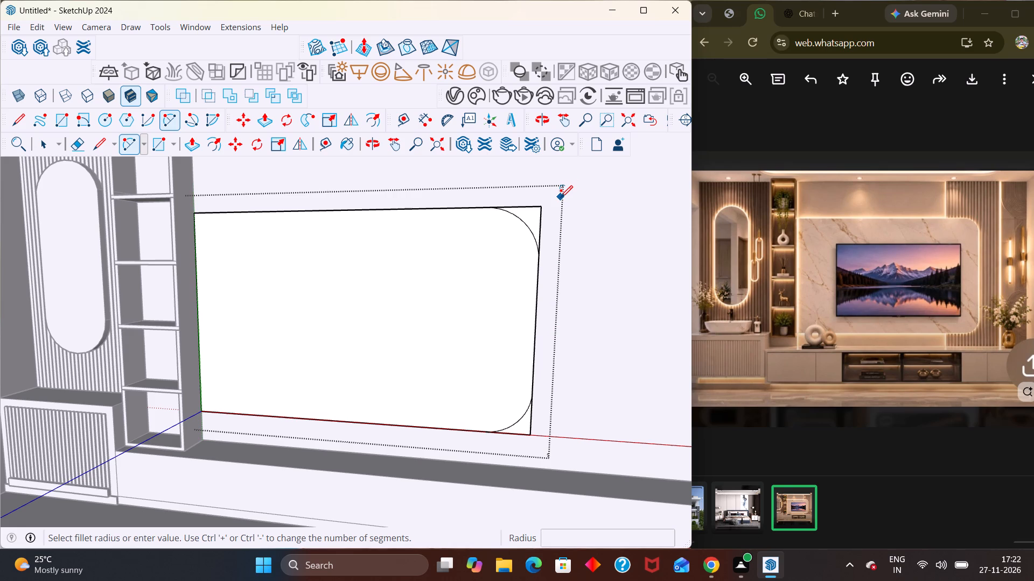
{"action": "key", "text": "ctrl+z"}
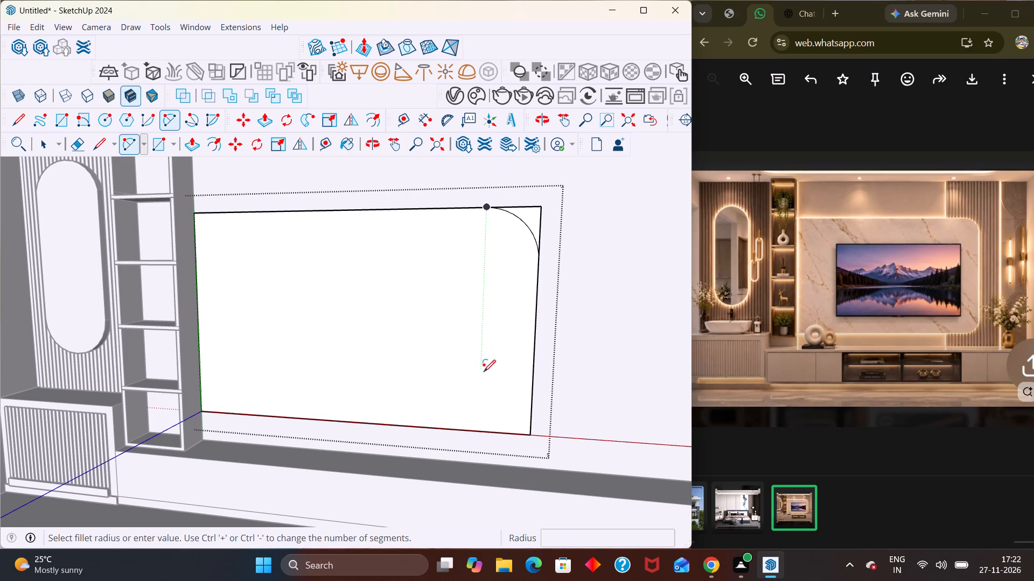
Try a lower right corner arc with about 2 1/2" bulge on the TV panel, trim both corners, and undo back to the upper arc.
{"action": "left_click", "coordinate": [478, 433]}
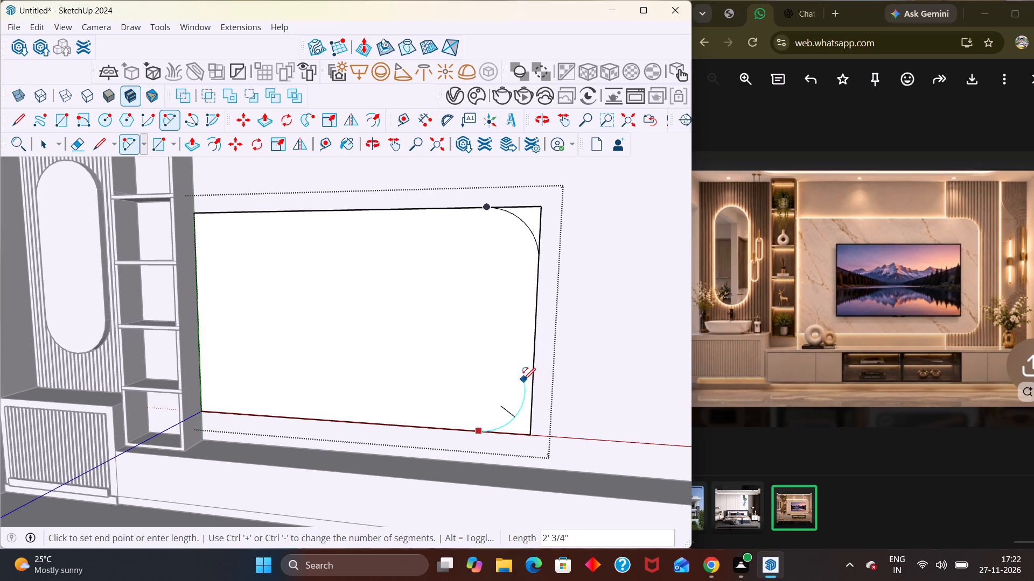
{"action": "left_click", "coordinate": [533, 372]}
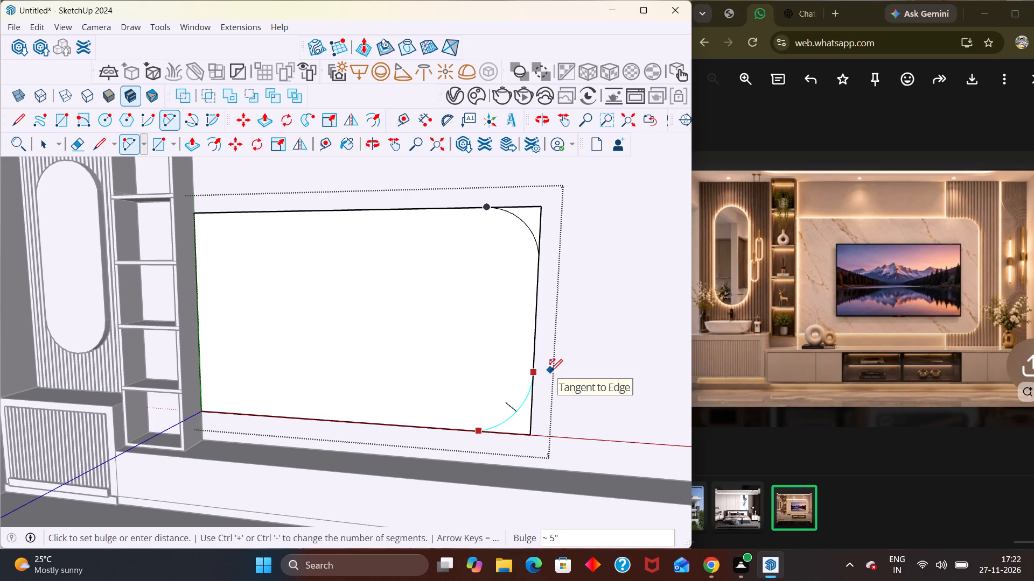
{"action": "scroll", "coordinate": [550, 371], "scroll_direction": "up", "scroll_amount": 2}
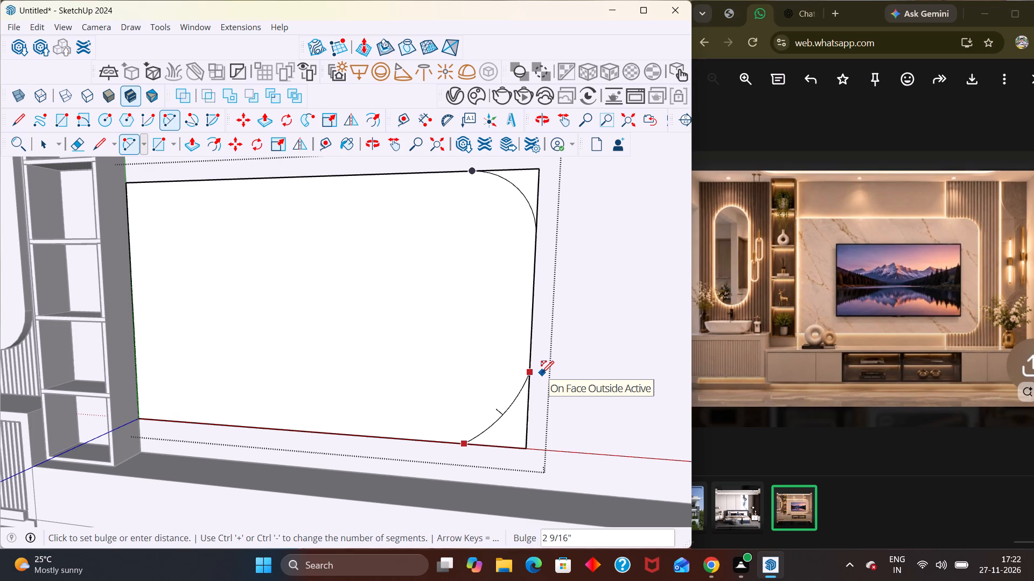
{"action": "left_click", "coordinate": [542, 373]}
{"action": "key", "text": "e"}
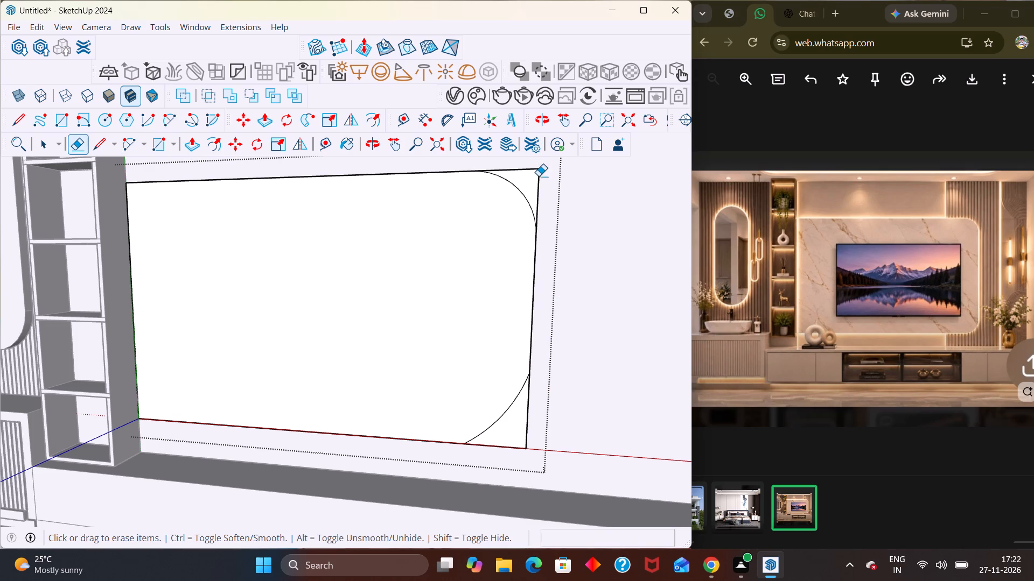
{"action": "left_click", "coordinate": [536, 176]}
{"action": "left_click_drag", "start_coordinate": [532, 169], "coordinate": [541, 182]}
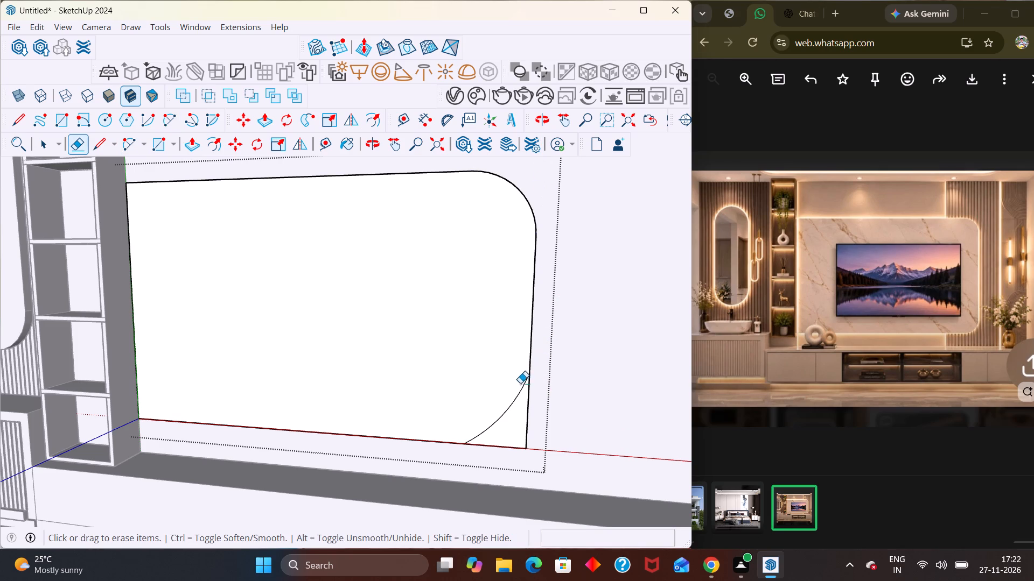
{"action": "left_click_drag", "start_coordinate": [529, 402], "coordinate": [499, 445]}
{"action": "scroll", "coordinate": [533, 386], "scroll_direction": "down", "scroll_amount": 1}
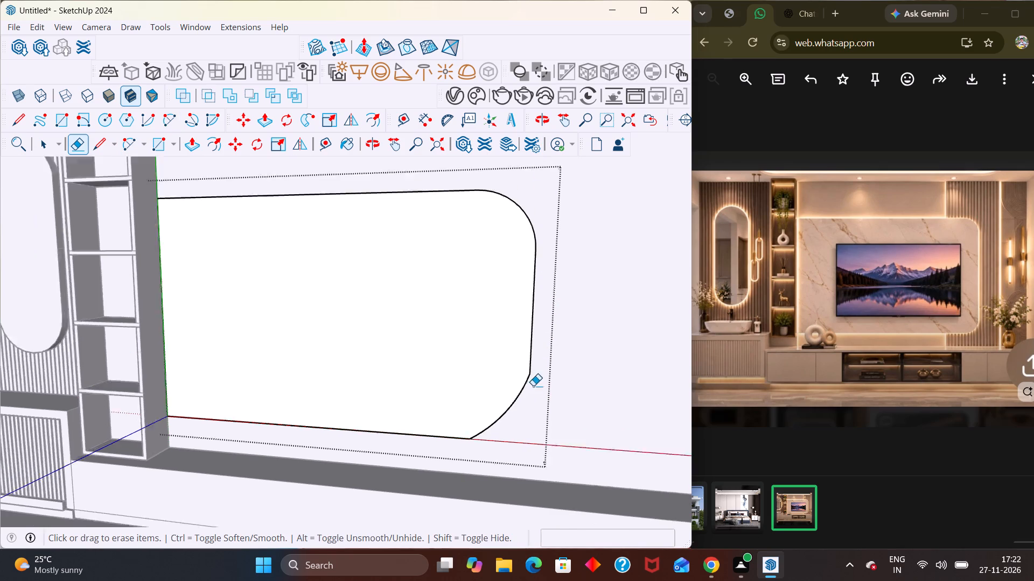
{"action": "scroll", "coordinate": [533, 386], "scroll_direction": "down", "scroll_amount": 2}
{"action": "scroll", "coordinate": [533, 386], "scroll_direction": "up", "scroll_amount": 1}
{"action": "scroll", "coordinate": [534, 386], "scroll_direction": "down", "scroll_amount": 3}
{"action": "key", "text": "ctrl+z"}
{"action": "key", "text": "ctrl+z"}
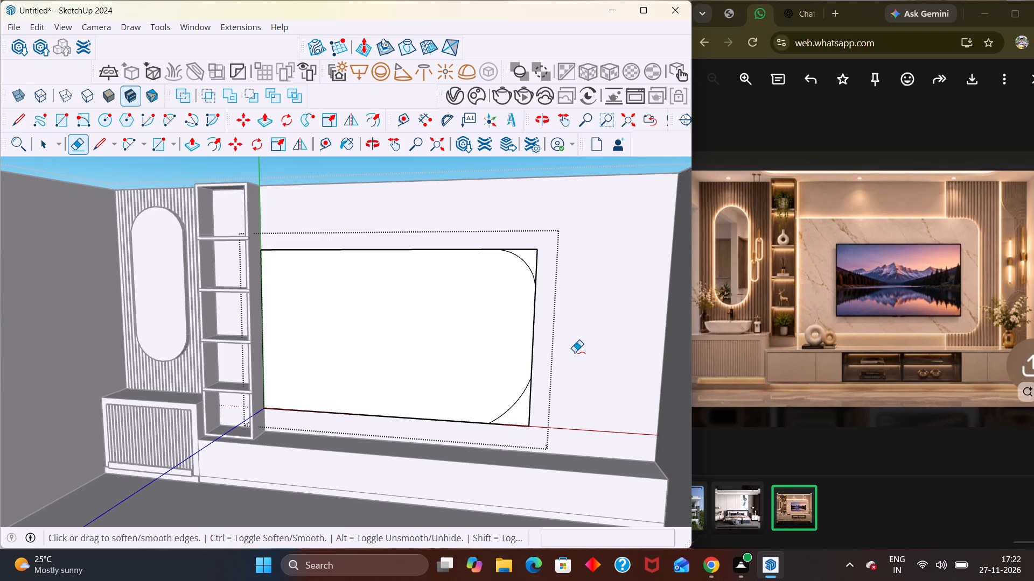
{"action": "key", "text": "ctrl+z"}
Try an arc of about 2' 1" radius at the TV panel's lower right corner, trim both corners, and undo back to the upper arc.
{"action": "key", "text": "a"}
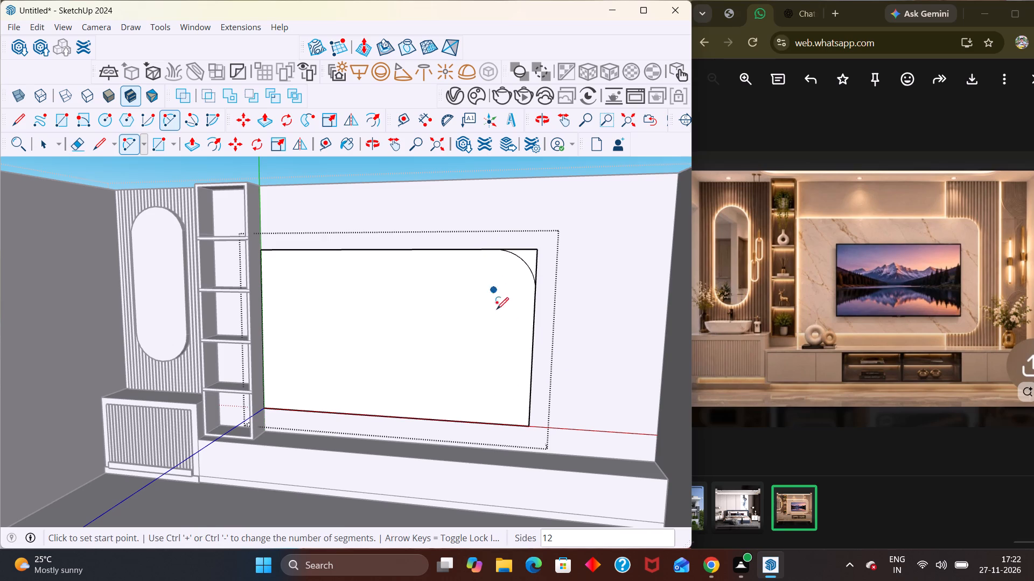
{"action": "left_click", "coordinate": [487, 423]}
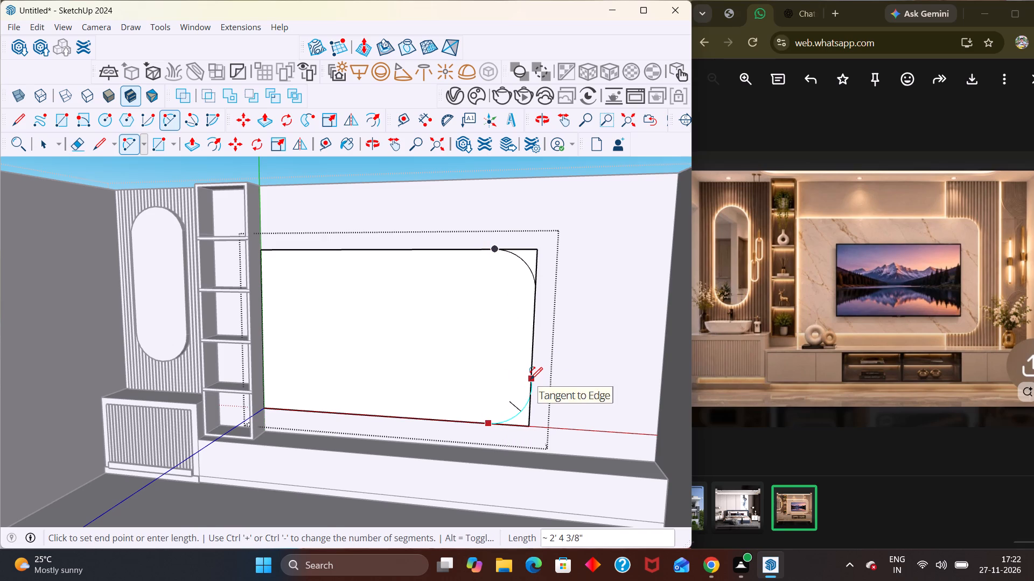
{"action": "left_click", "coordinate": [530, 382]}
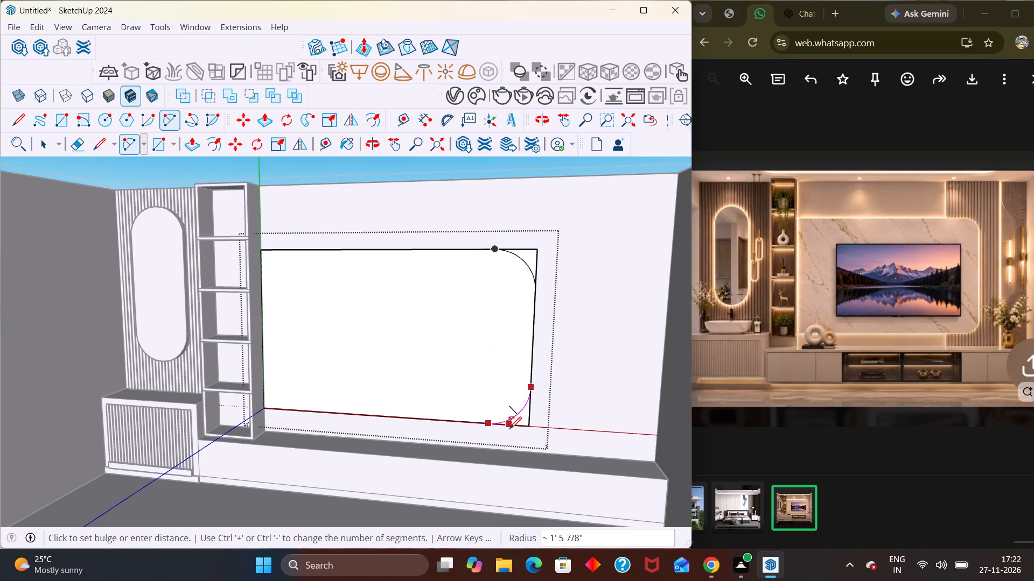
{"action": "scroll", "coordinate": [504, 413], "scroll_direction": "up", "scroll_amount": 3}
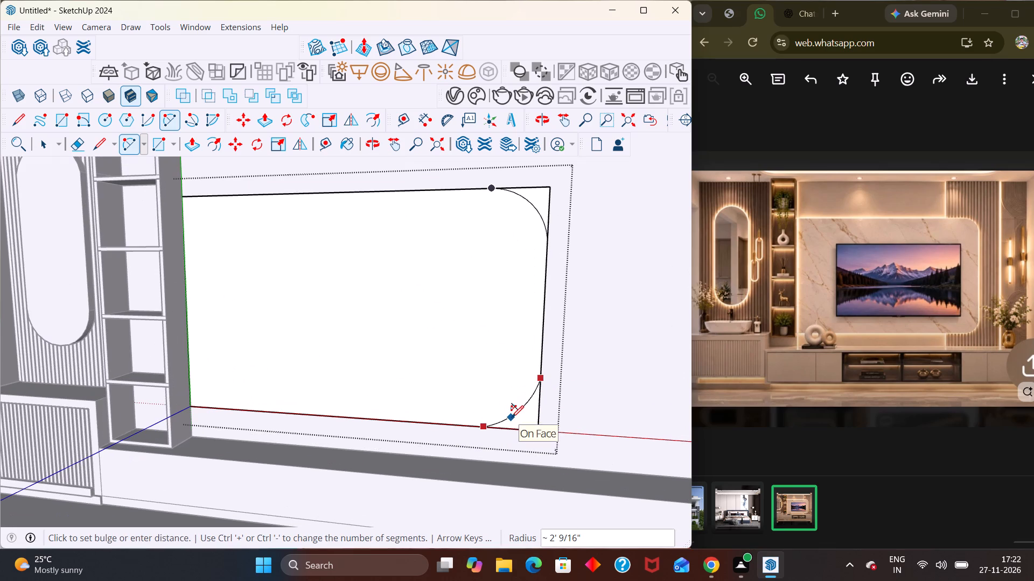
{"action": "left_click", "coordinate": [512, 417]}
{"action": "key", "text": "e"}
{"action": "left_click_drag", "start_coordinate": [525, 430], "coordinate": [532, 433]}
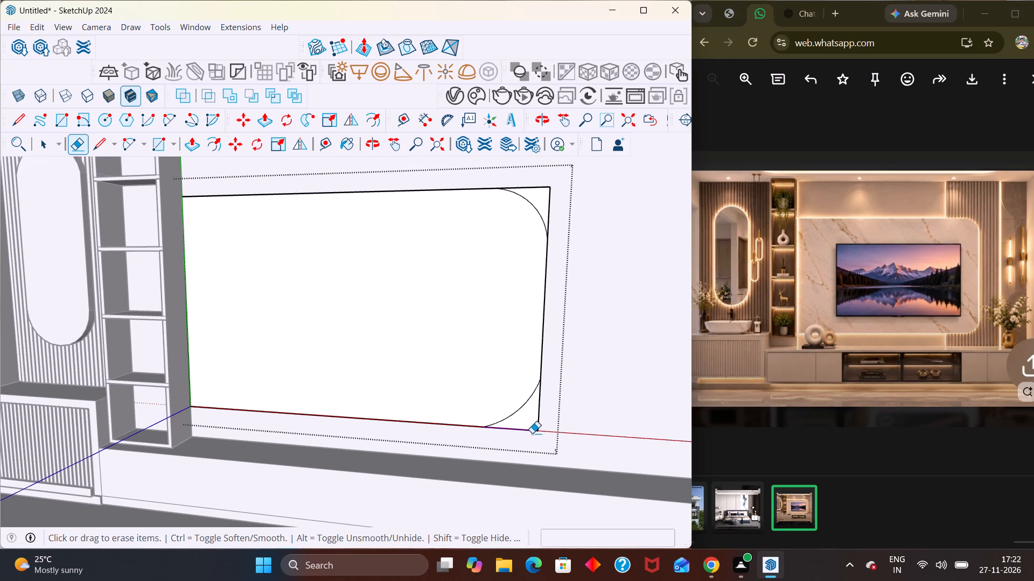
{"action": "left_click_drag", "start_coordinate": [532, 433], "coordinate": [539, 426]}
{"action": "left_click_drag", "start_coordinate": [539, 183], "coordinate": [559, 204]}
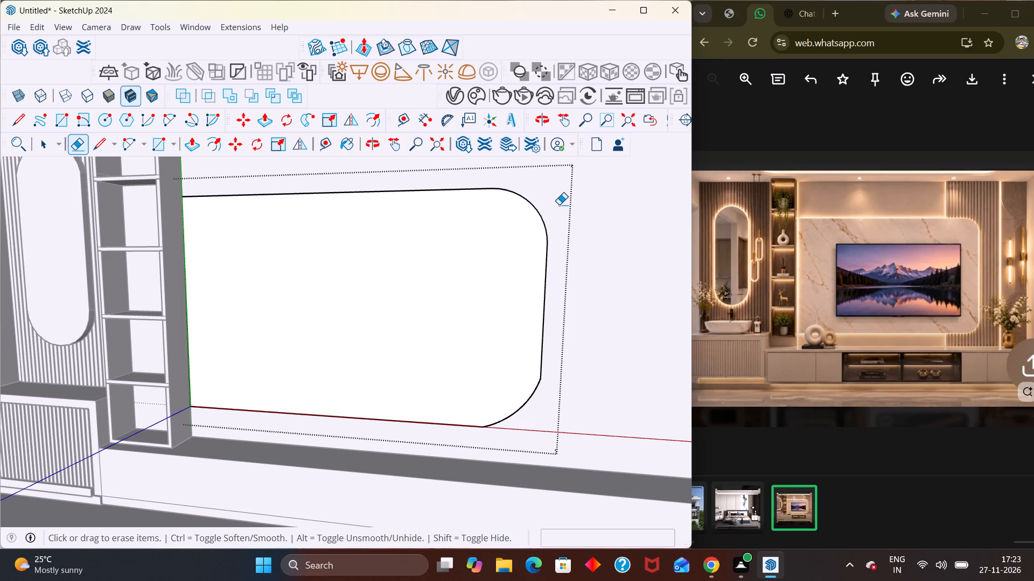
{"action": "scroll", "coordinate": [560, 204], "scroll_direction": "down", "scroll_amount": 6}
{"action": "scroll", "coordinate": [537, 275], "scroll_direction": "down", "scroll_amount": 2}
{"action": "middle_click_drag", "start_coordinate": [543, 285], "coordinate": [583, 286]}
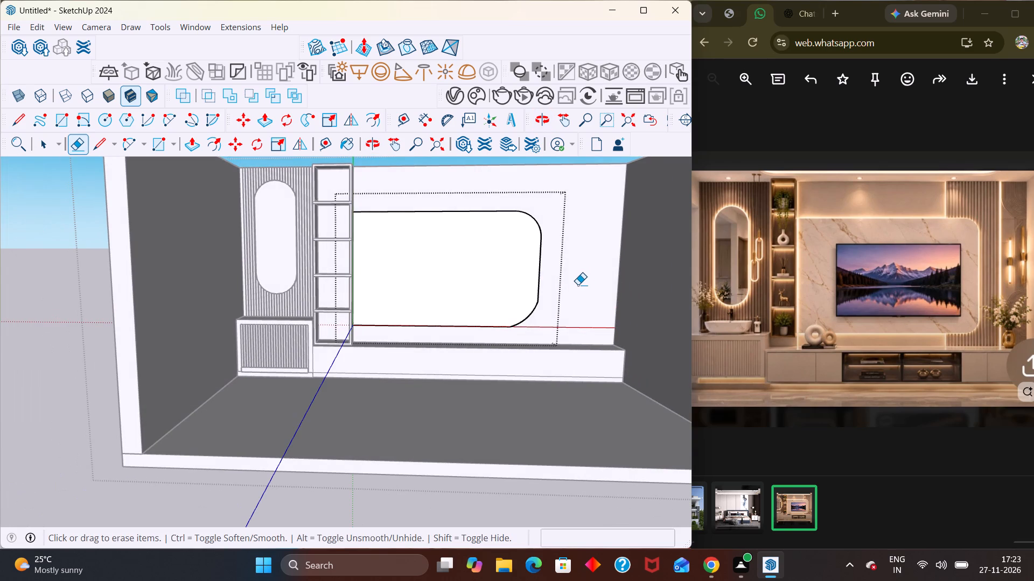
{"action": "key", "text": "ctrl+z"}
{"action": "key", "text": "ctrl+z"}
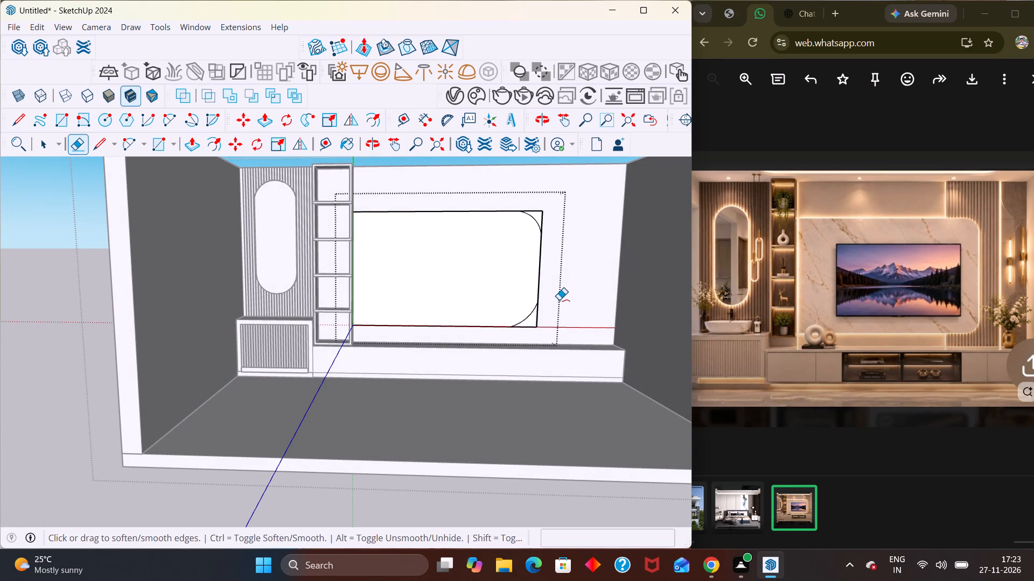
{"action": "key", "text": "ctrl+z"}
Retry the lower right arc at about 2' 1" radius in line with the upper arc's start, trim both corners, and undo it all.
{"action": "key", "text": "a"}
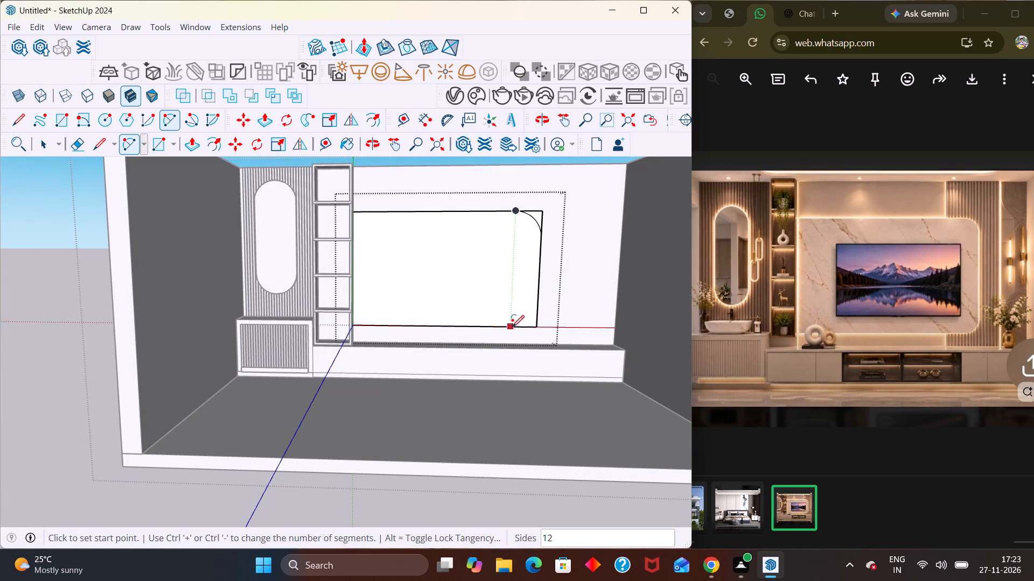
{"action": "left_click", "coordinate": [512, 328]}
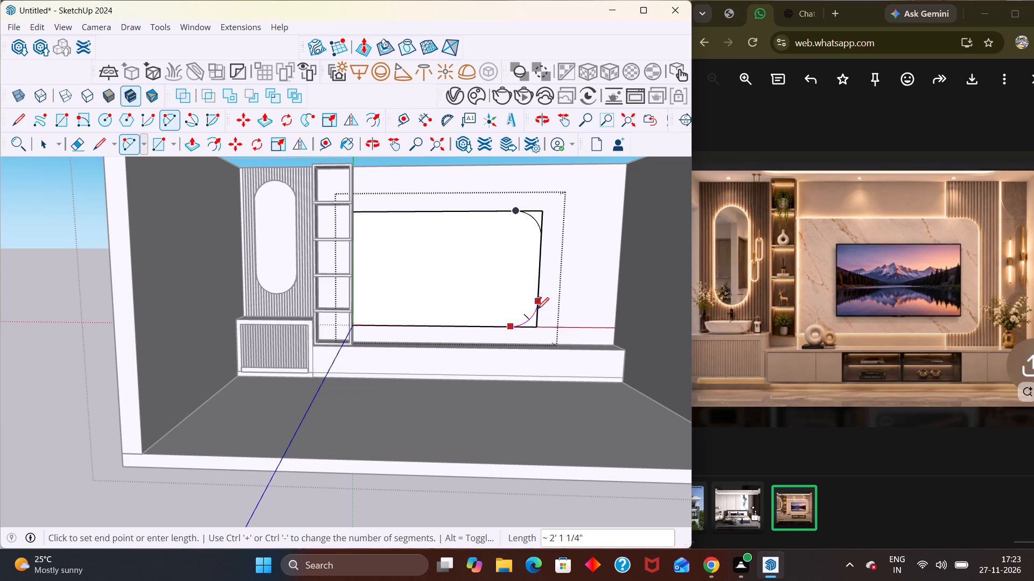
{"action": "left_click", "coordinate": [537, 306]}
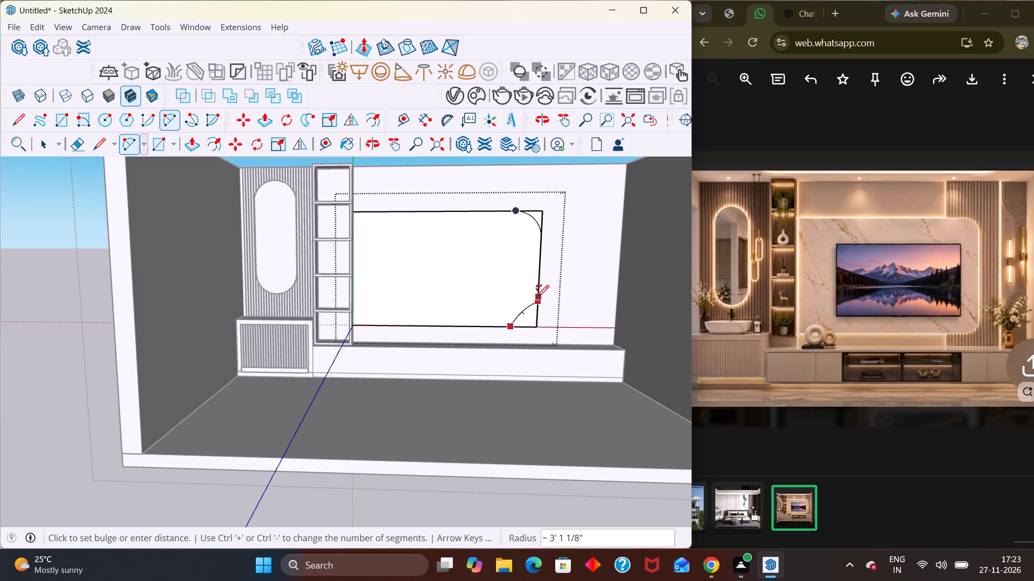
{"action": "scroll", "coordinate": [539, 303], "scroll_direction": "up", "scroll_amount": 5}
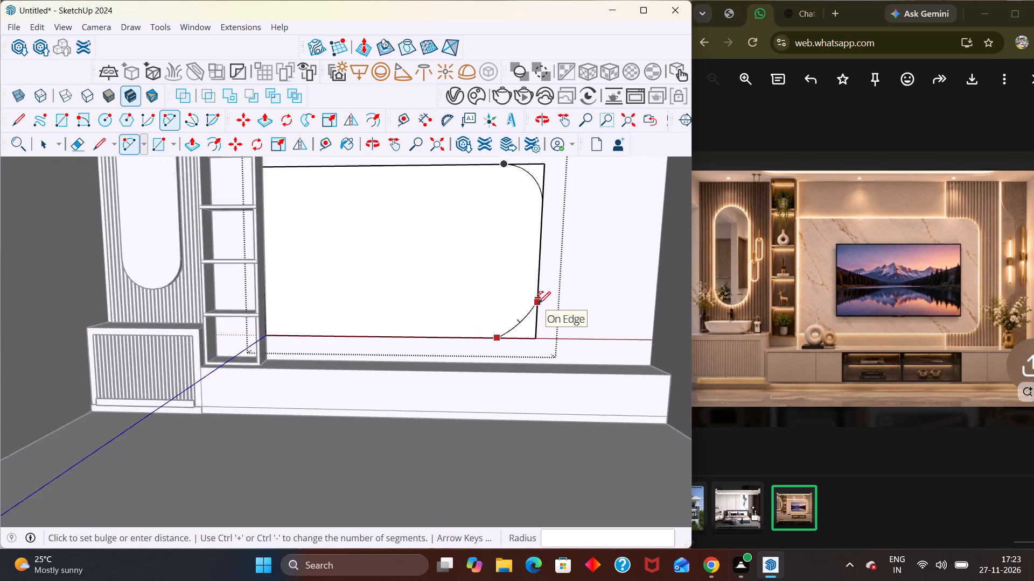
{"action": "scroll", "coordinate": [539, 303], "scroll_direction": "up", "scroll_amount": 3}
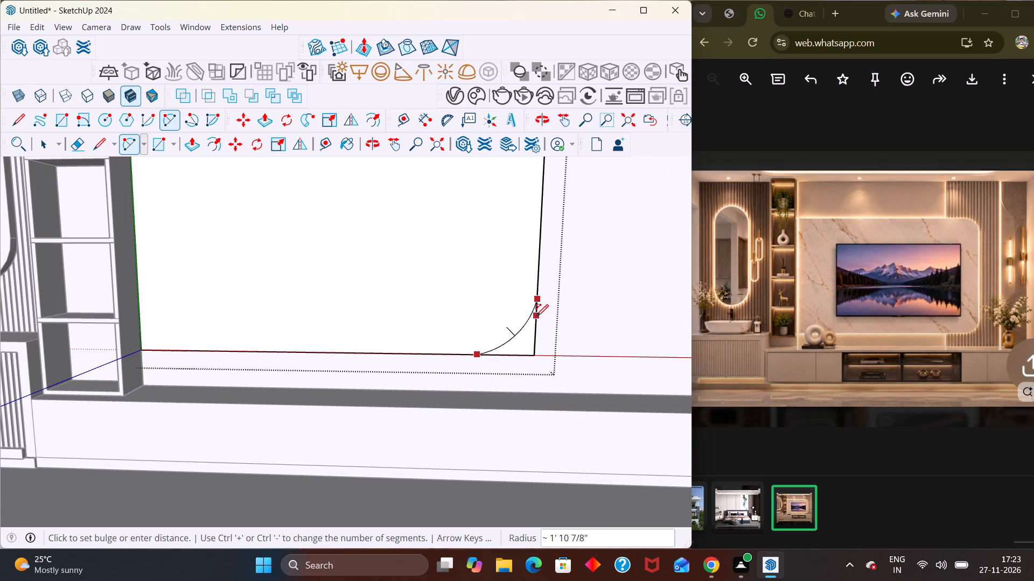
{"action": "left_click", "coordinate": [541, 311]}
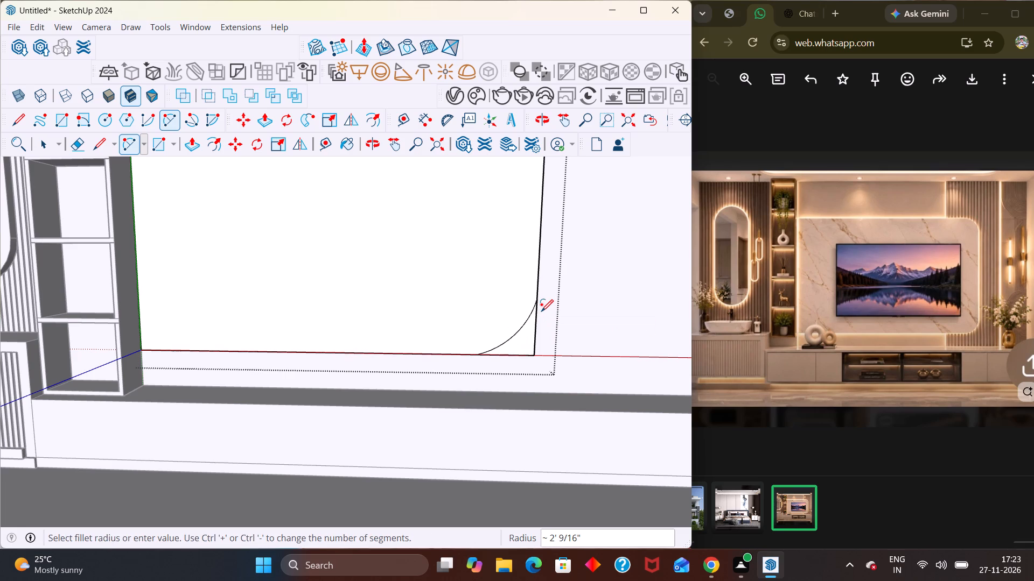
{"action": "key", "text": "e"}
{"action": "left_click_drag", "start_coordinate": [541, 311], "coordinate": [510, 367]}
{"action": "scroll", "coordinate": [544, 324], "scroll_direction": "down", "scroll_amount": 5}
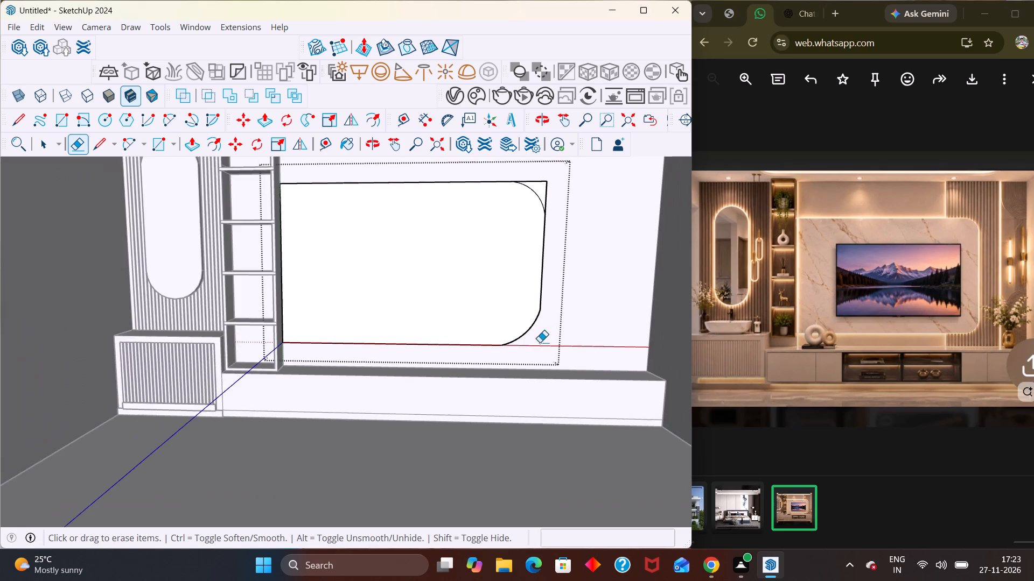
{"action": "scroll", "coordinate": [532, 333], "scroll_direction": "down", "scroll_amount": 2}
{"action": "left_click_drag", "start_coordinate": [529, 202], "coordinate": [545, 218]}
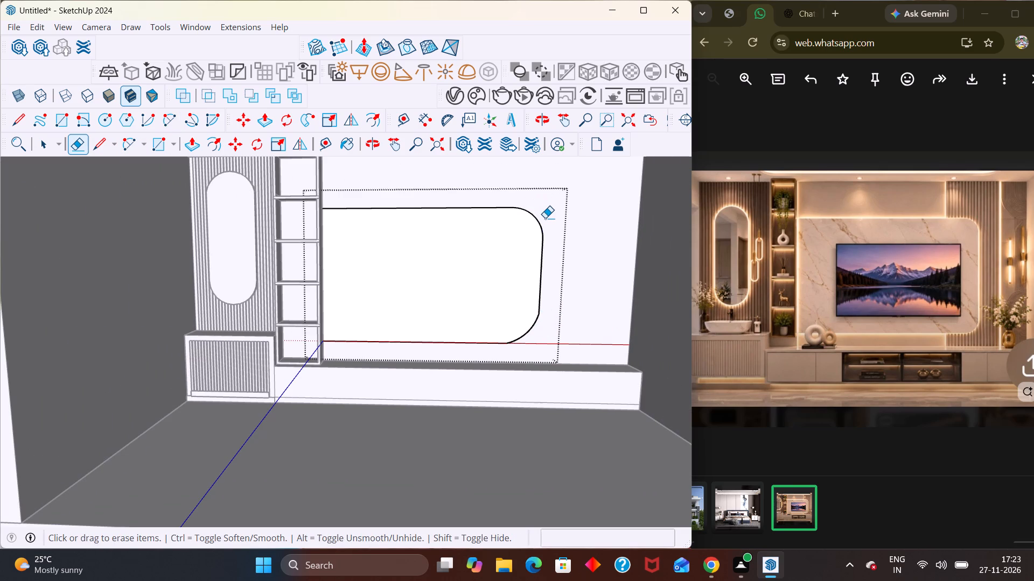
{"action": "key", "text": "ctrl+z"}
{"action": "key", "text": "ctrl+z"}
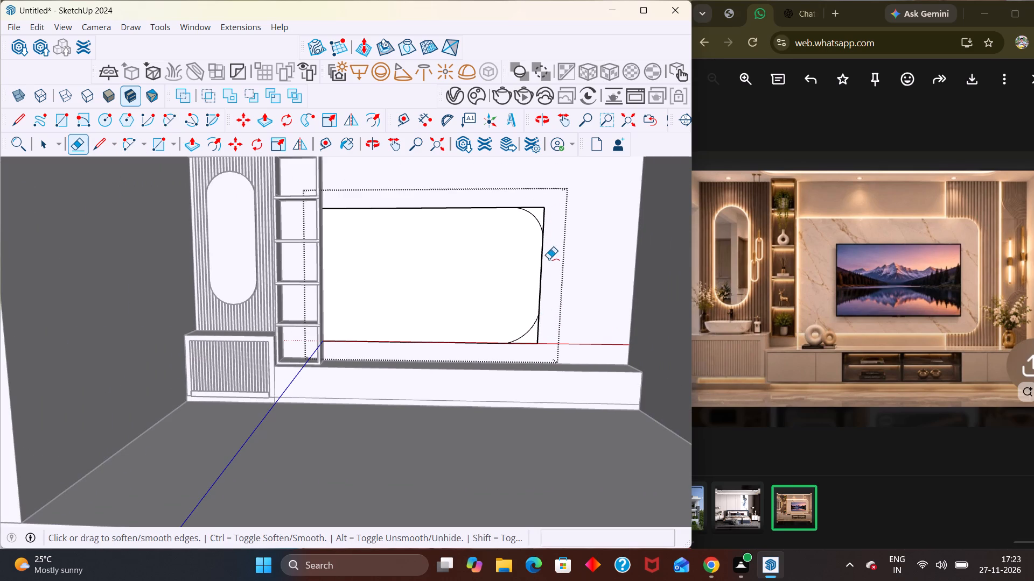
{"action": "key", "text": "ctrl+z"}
Draw an arc with a chord of about 1' 8" across the TV panel's lower right corner, starting in line with the upper arc.
{"action": "key", "text": "a"}
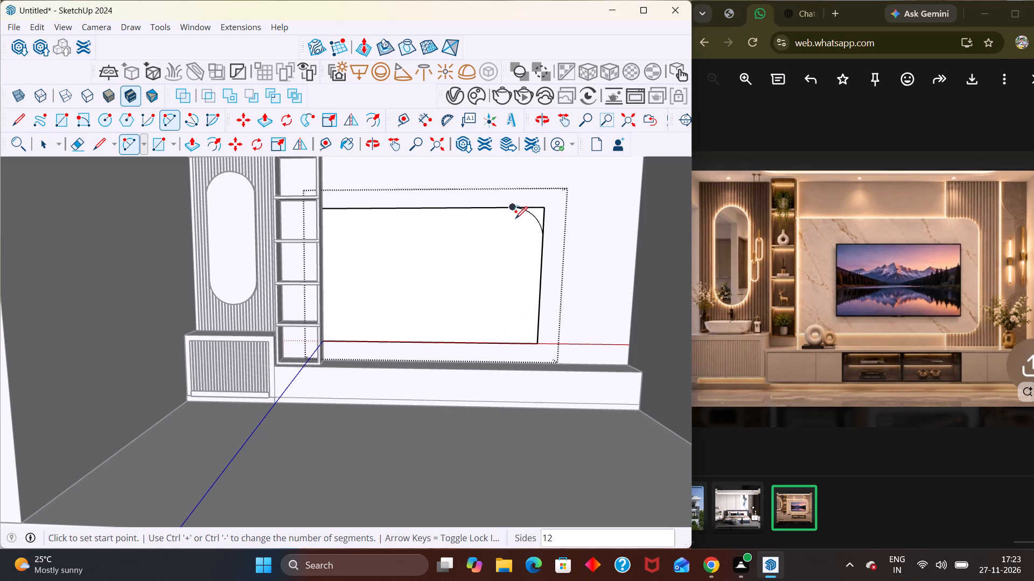
{"action": "scroll", "coordinate": [515, 208], "scroll_direction": "up", "scroll_amount": 9}
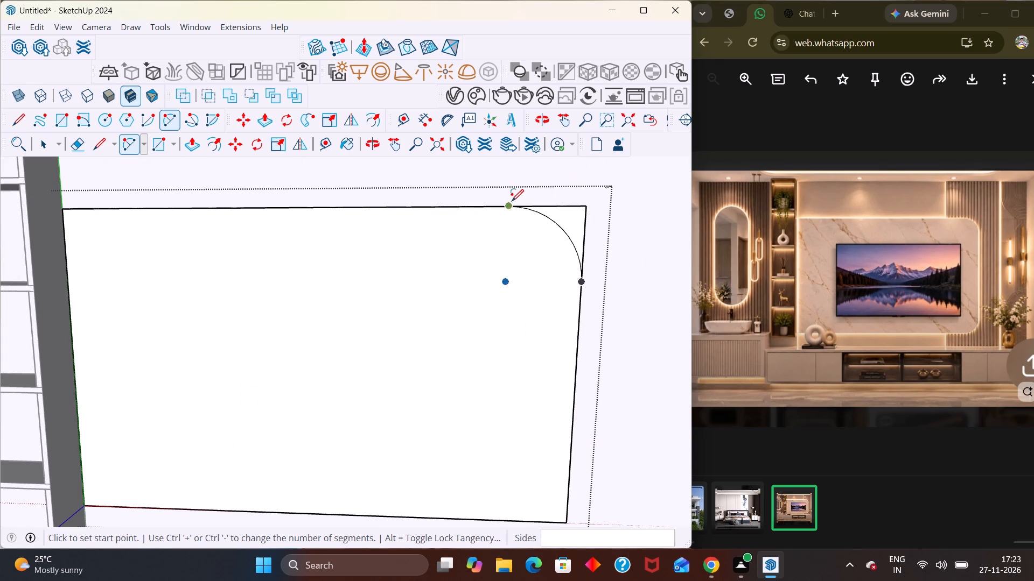
{"action": "scroll", "coordinate": [518, 287], "scroll_direction": "down", "scroll_amount": 4}
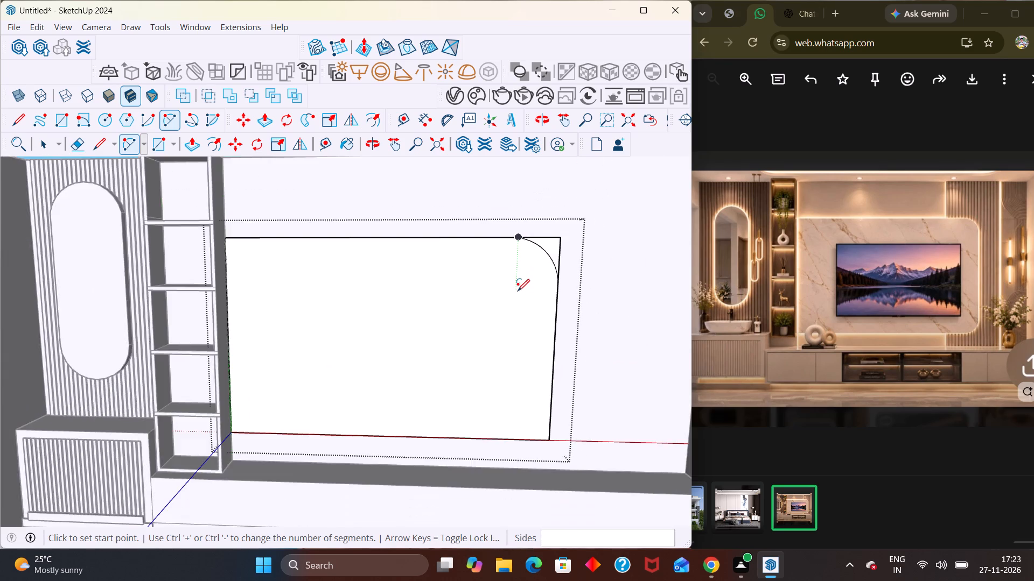
{"action": "scroll", "coordinate": [518, 291], "scroll_direction": "down", "scroll_amount": 3}
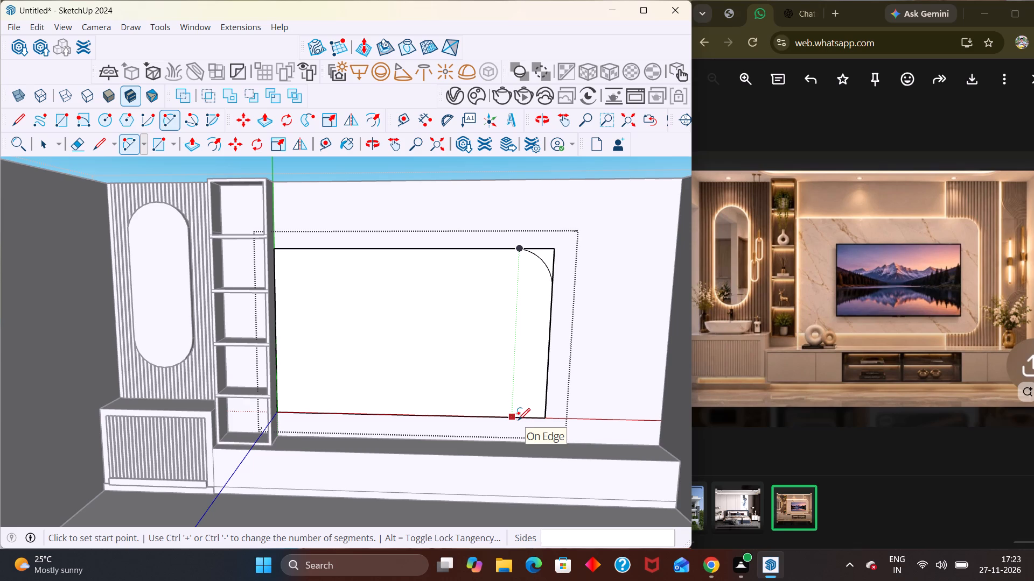
{"action": "left_click", "coordinate": [513, 416]}
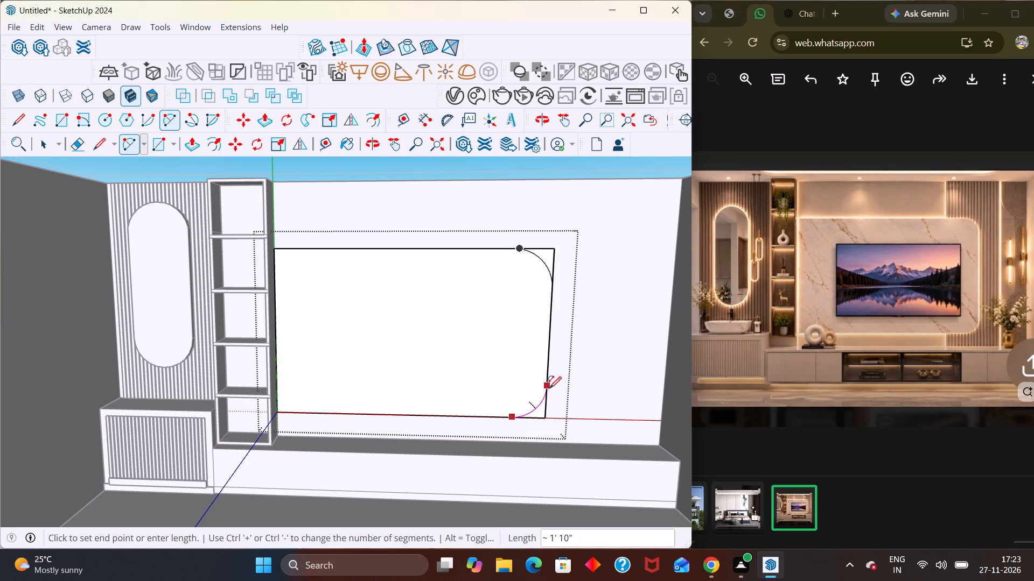
{"action": "scroll", "coordinate": [544, 388], "scroll_direction": "up", "scroll_amount": 5}
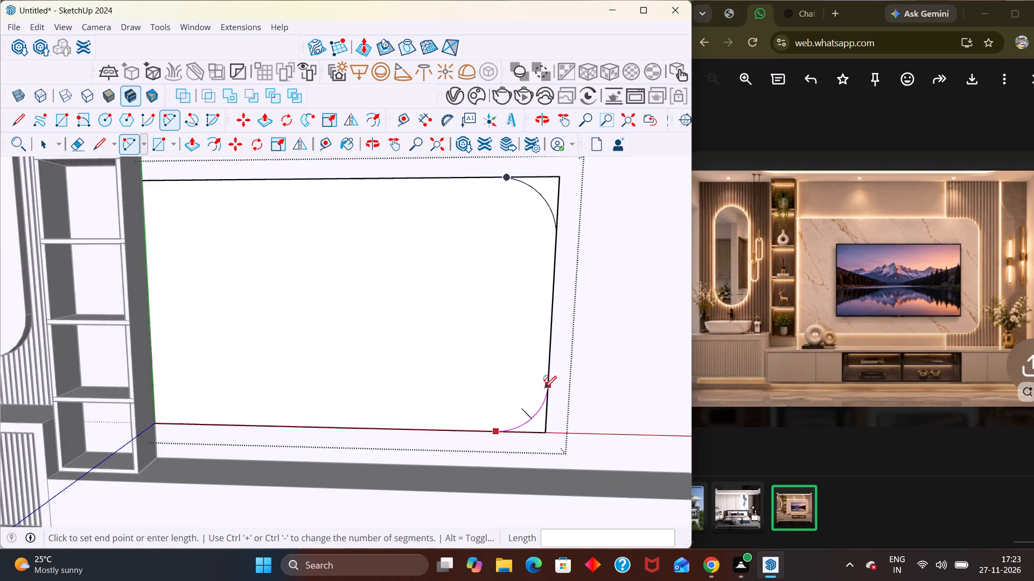
{"action": "scroll", "coordinate": [544, 388], "scroll_direction": "up", "scroll_amount": 3}
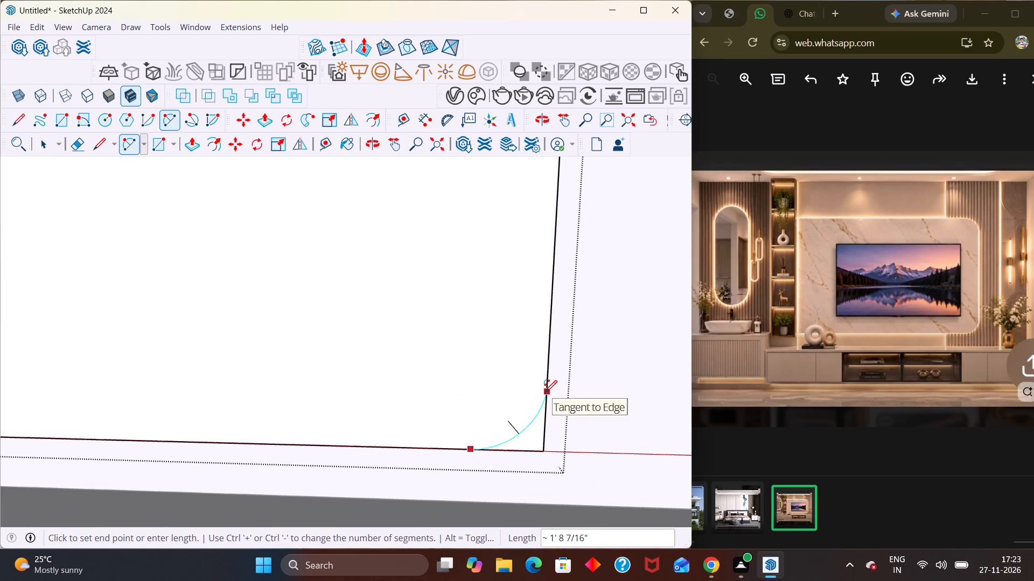
{"action": "left_click", "coordinate": [546, 390]}
{"action": "scroll", "coordinate": [563, 371], "scroll_direction": "down", "scroll_amount": 1}
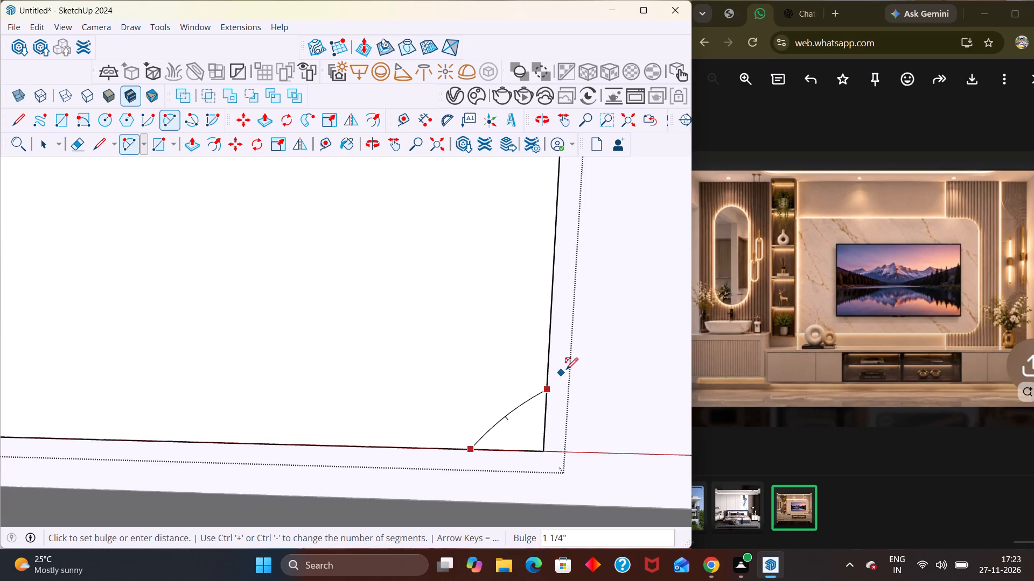
{"action": "scroll", "coordinate": [566, 370], "scroll_direction": "down", "scroll_amount": 2}
{"action": "scroll", "coordinate": [557, 392], "scroll_direction": "up", "scroll_amount": 5}
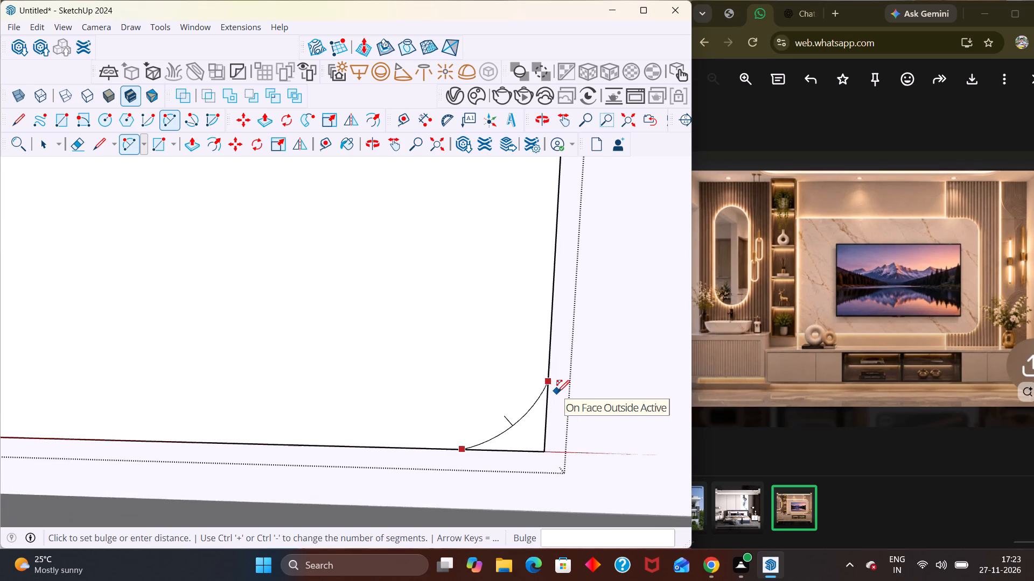
{"action": "left_click", "coordinate": [558, 395]}
Erase the leftover square corner edges outside the arc at the TV panel's lower right corner.
{"action": "key", "text": "e"}
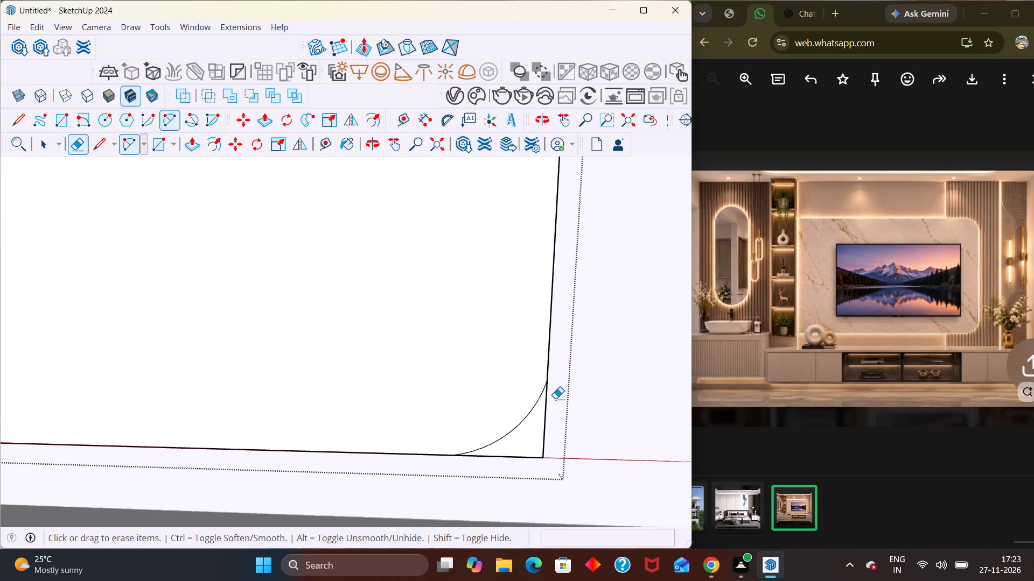
{"action": "left_click_drag", "start_coordinate": [555, 399], "coordinate": [525, 457]}
{"action": "scroll", "coordinate": [547, 394], "scroll_direction": "down", "scroll_amount": 5}
{"action": "scroll", "coordinate": [546, 390], "scroll_direction": "up", "scroll_amount": 1}
{"action": "scroll", "coordinate": [555, 333], "scroll_direction": "down", "scroll_amount": 3}
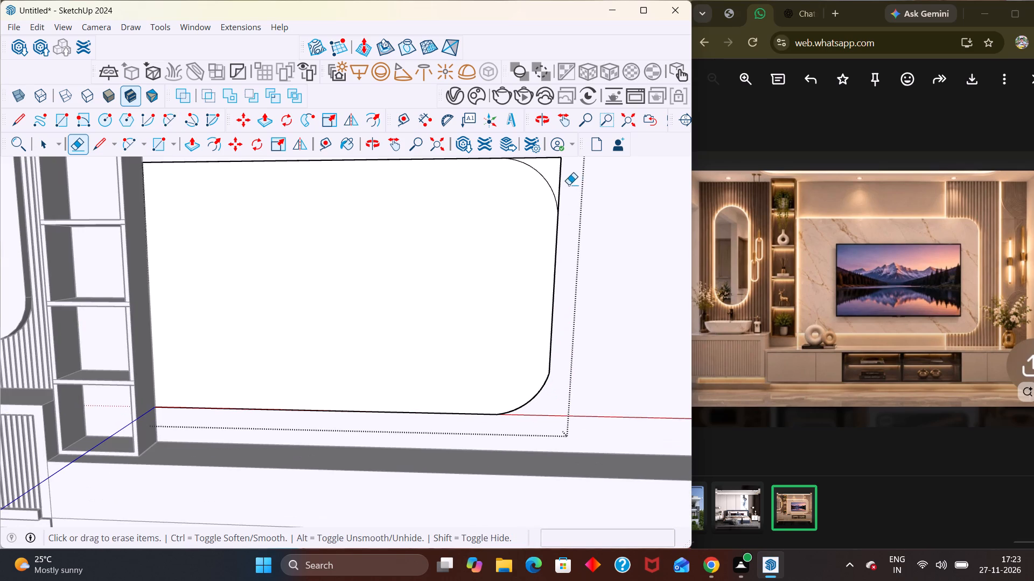
Erase the leftover square corner edges outside the arc at the TV panel's upper right corner and close the panel for editing.
{"action": "left_click_drag", "start_coordinate": [563, 187], "coordinate": [555, 164]}
{"action": "middle_click_drag", "start_coordinate": [557, 199], "coordinate": [536, 280]}
{"action": "scroll", "coordinate": [570, 185], "scroll_direction": "down", "scroll_amount": 3}
{"action": "scroll", "coordinate": [570, 185], "scroll_direction": "up", "scroll_amount": 1}
{"action": "scroll", "coordinate": [570, 185], "scroll_direction": "down", "scroll_amount": 1}
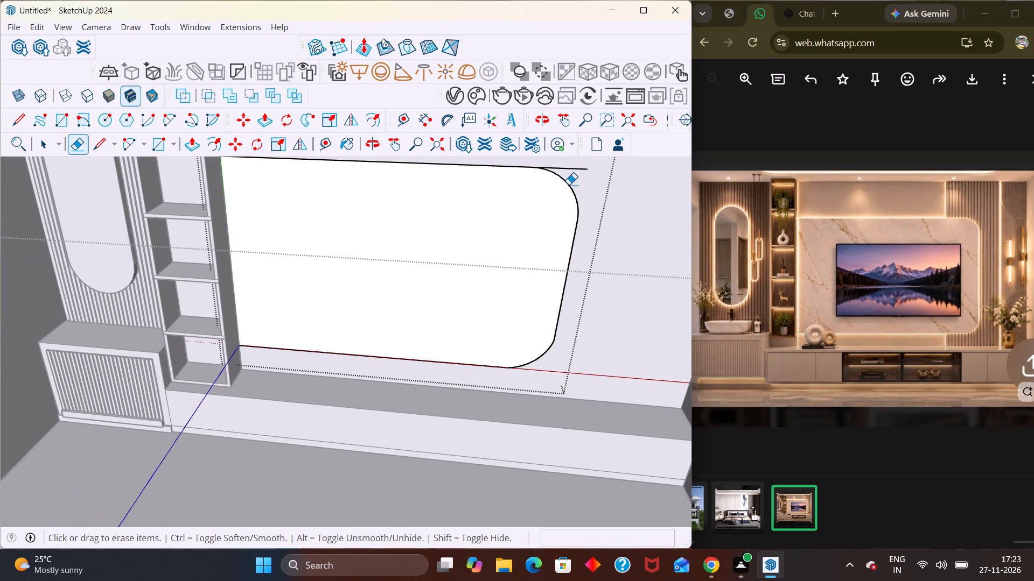
{"action": "left_click_drag", "start_coordinate": [576, 175], "coordinate": [568, 162]}
{"action": "scroll", "coordinate": [513, 254], "scroll_direction": "down", "scroll_amount": 9}
{"action": "middle_click_drag", "start_coordinate": [500, 288], "coordinate": [525, 194]}
{"action": "scroll", "coordinate": [476, 266], "scroll_direction": "up", "scroll_amount": 2}
{"action": "key", "text": "space"}
{"action": "left_click", "coordinate": [486, 183]}
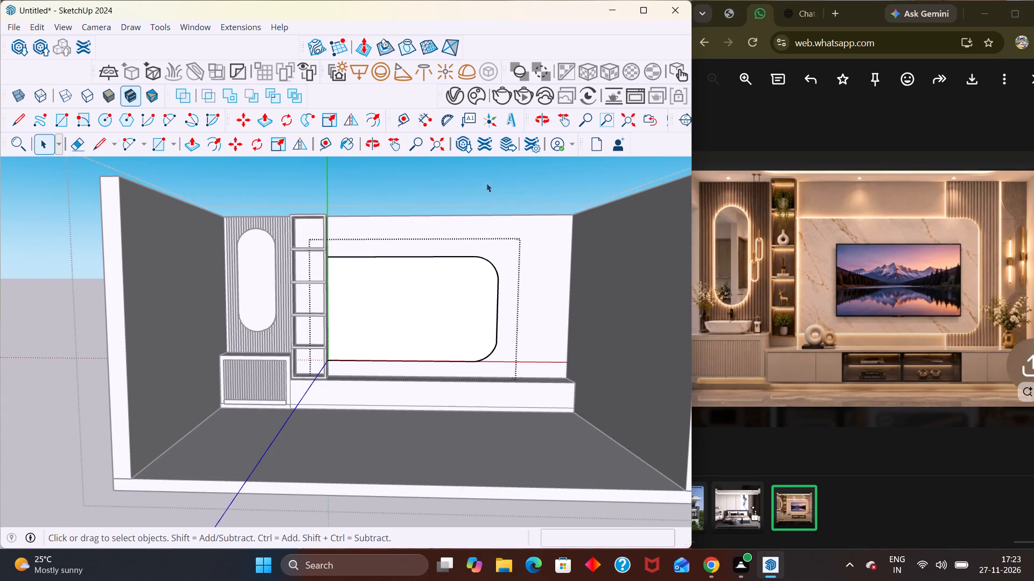
Check the TV panel's rounded outline on the back wall from several angles and leave the room group.
{"action": "scroll", "coordinate": [439, 297], "scroll_direction": "down", "scroll_amount": 1}
{"action": "middle_click_drag", "start_coordinate": [471, 353], "coordinate": [425, 357]}
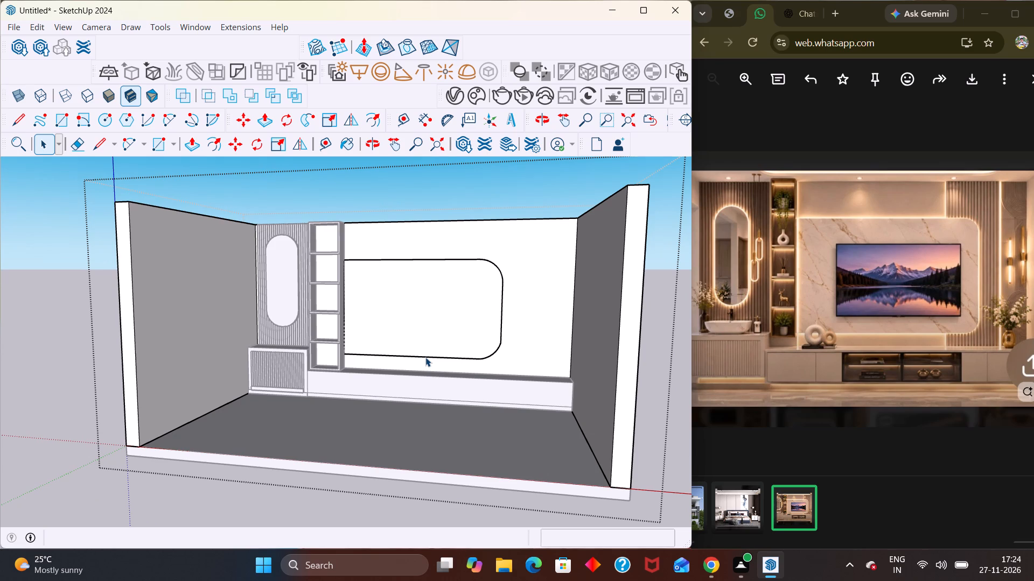
{"action": "scroll", "coordinate": [488, 337], "scroll_direction": "down", "scroll_amount": 5}
{"action": "middle_click_drag", "start_coordinate": [504, 362], "coordinate": [565, 354]}
{"action": "scroll", "coordinate": [565, 354], "scroll_direction": "up", "scroll_amount": 1}
{"action": "left_click", "coordinate": [575, 500]}
{"action": "scroll", "coordinate": [474, 323], "scroll_direction": "up", "scroll_amount": 5}
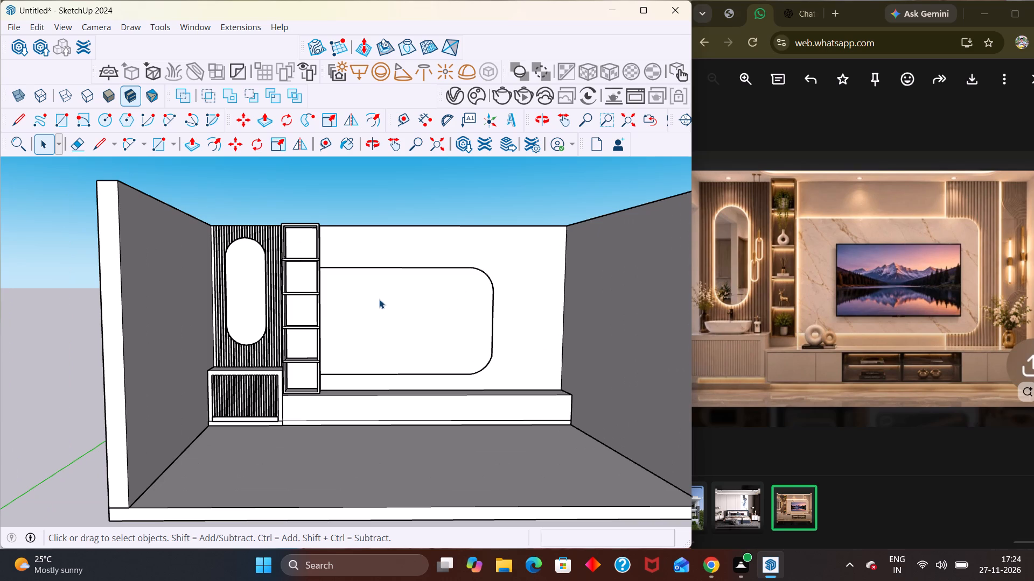
Push/Pull the rounded TV panel face about 2 3/16" out from the back wall and close the panel's group.
{"action": "middle_click_drag", "start_coordinate": [459, 275], "coordinate": [404, 266]}
{"action": "scroll", "coordinate": [426, 263], "scroll_direction": "up", "scroll_amount": 2}
{"action": "double_click", "coordinate": [424, 331]}
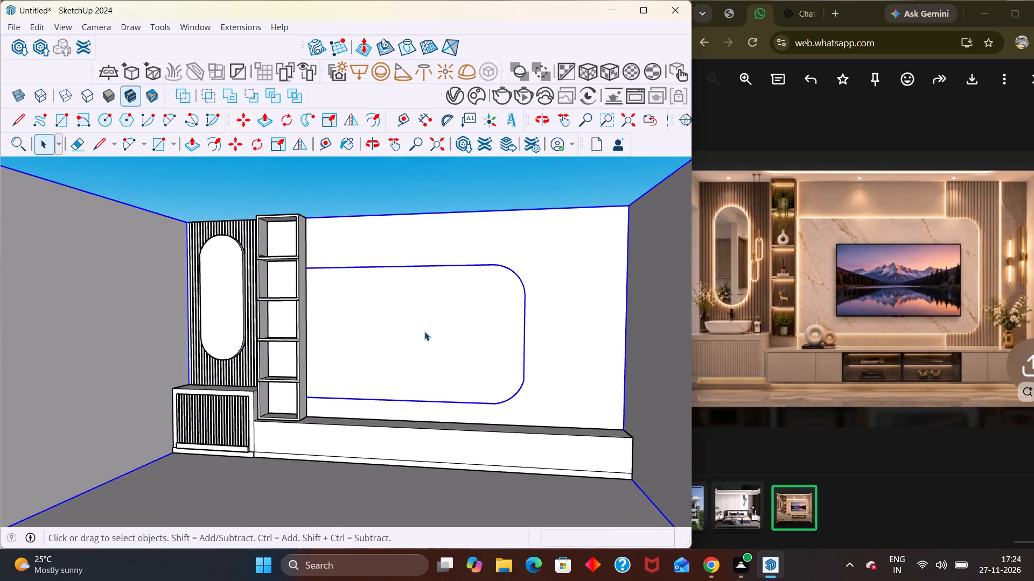
{"action": "left_click", "coordinate": [424, 331]}
{"action": "double_click", "coordinate": [424, 331]}
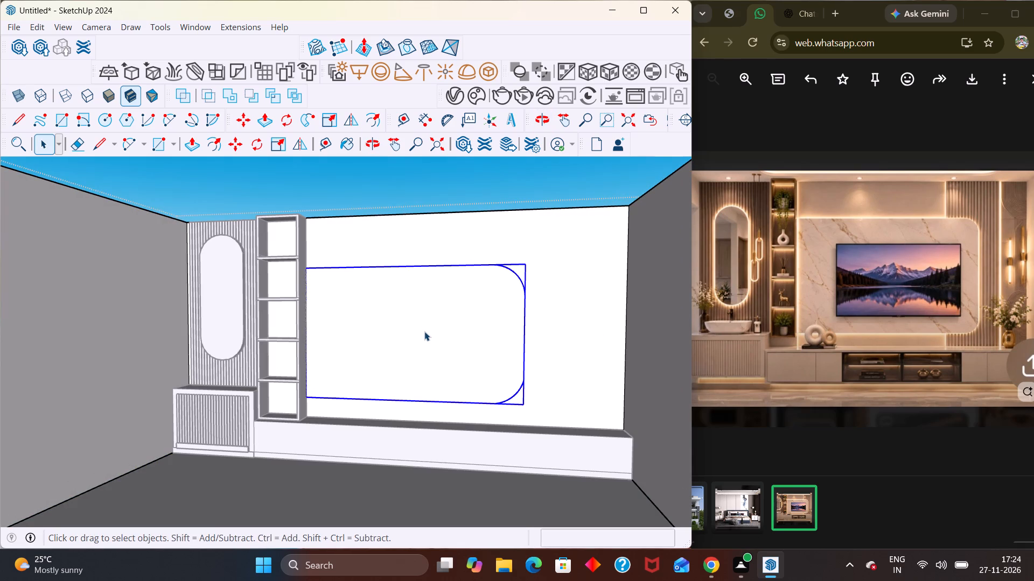
{"action": "scroll", "coordinate": [503, 298], "scroll_direction": "up", "scroll_amount": 2}
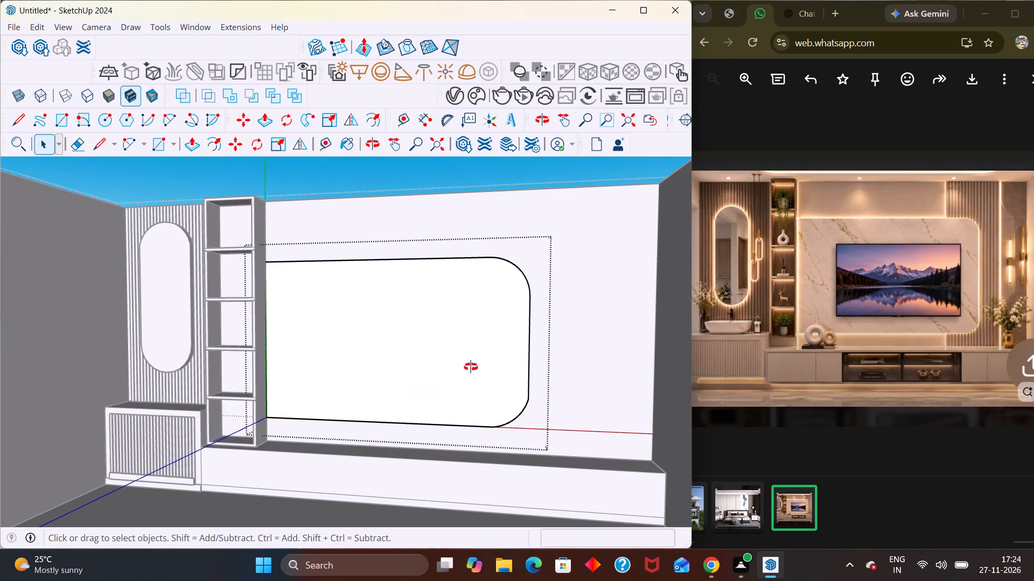
{"action": "middle_click_drag", "start_coordinate": [471, 367], "coordinate": [437, 365]}
{"action": "double_click", "coordinate": [435, 353]}
{"action": "key", "text": "p"}
{"action": "left_click", "coordinate": [441, 346]}
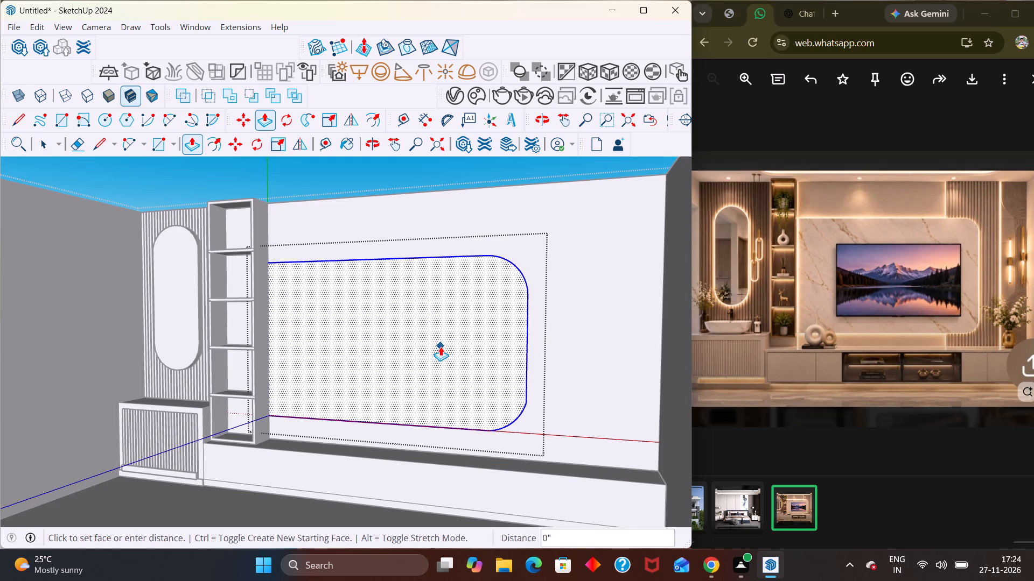
{"action": "scroll", "coordinate": [436, 349], "scroll_direction": "up", "scroll_amount": 1}
{"action": "middle_click_drag", "start_coordinate": [436, 349], "coordinate": [327, 430]}
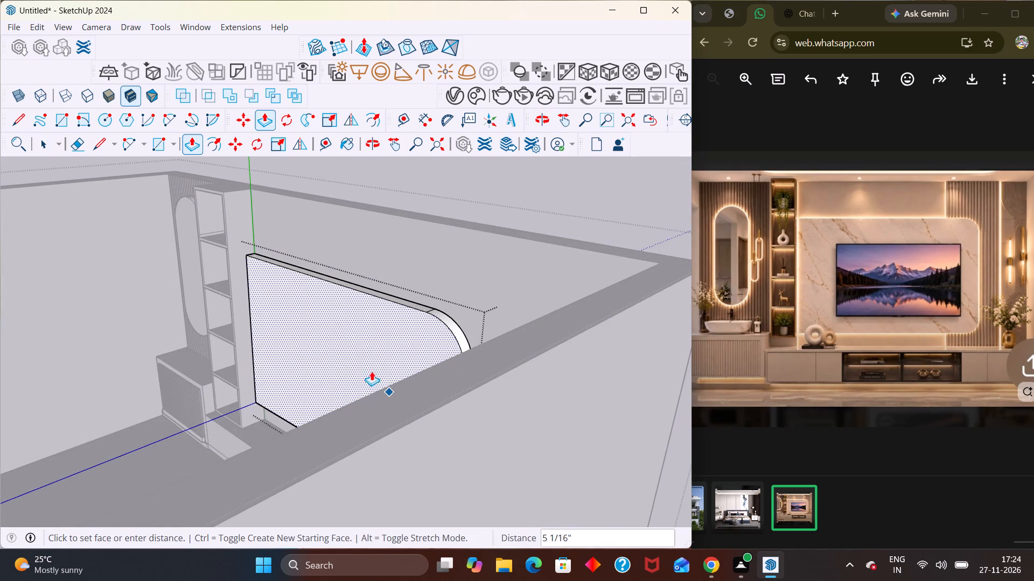
{"action": "middle_click_drag", "start_coordinate": [369, 352], "coordinate": [344, 447]}
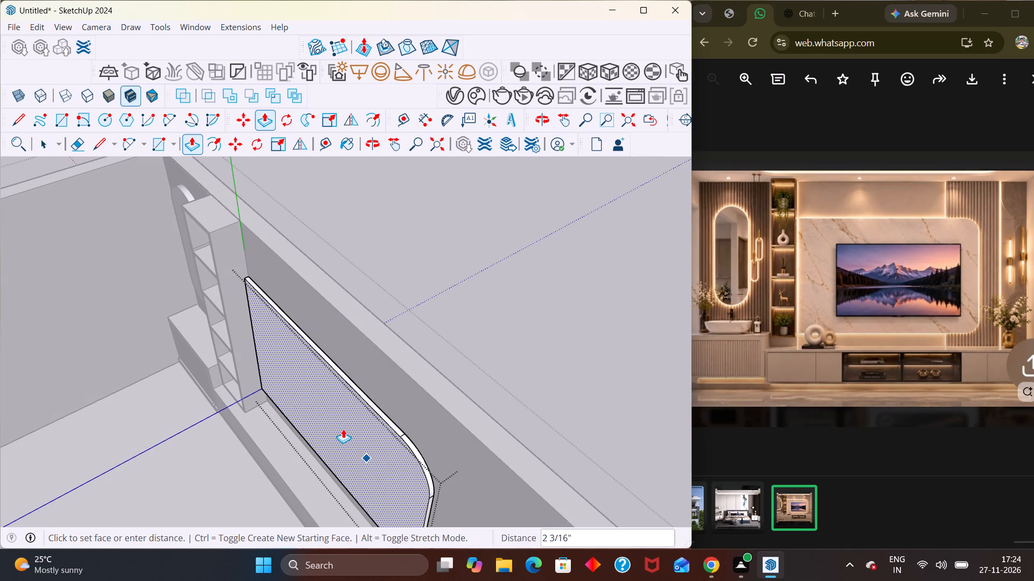
{"action": "left_click", "coordinate": [343, 429]}
{"action": "key", "text": "space"}
{"action": "left_click", "coordinate": [512, 311]}
Examine the whole room with the raised TV panel from several angles and distances against the reference image.
{"action": "scroll", "coordinate": [404, 357], "scroll_direction": "down", "scroll_amount": 4}
{"action": "middle_click_drag", "start_coordinate": [323, 426], "coordinate": [461, 391]}
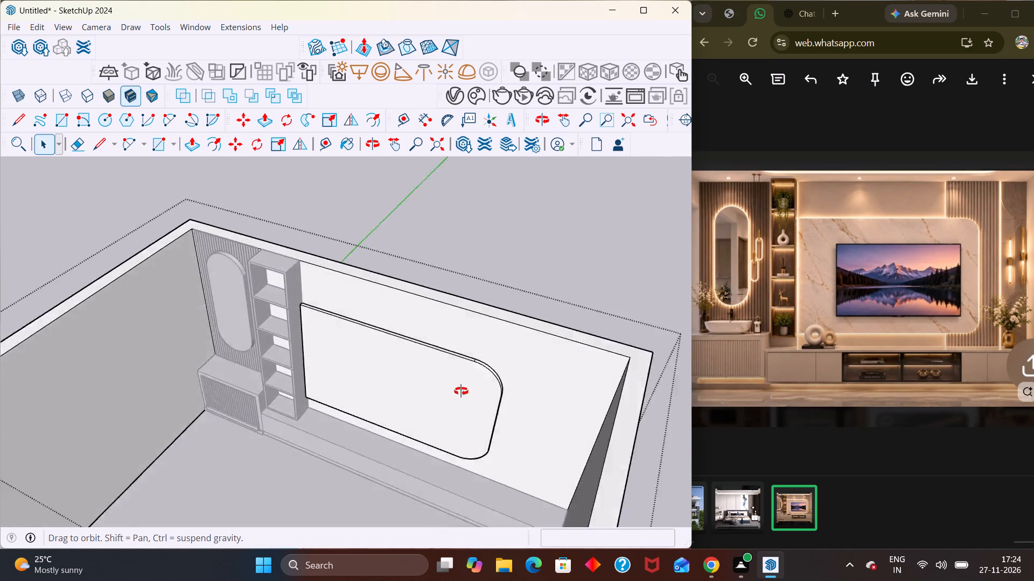
{"action": "middle_click_drag", "start_coordinate": [461, 391], "coordinate": [488, 377]}
{"action": "scroll", "coordinate": [491, 423], "scroll_direction": "down", "scroll_amount": 1}
{"action": "middle_click_drag", "start_coordinate": [491, 423], "coordinate": [485, 321]}
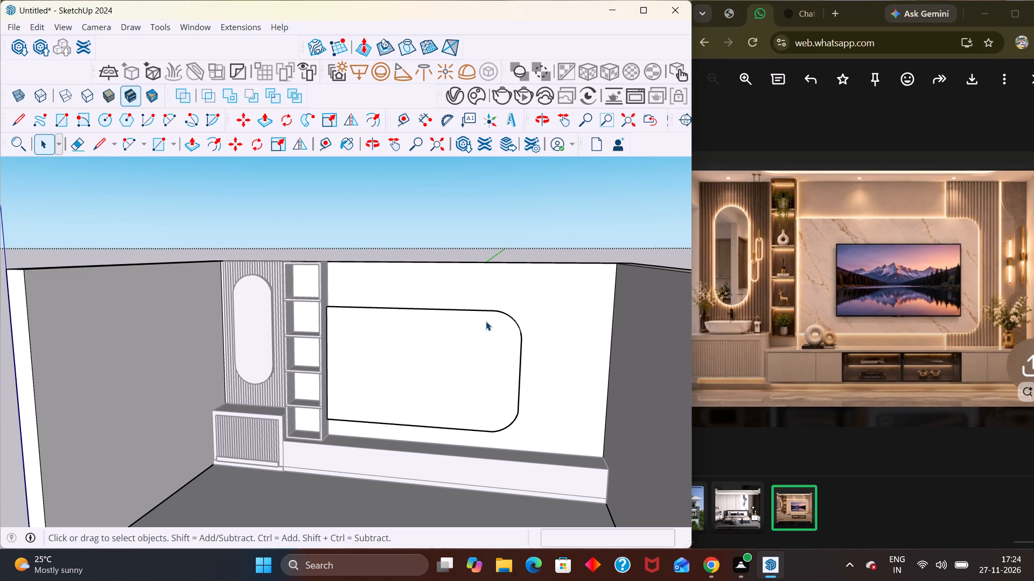
{"action": "scroll", "coordinate": [548, 313], "scroll_direction": "down", "scroll_amount": 1}
{"action": "middle_click_drag", "start_coordinate": [548, 313], "coordinate": [583, 312]}
{"action": "middle_click_drag", "start_coordinate": [529, 336], "coordinate": [532, 309]}
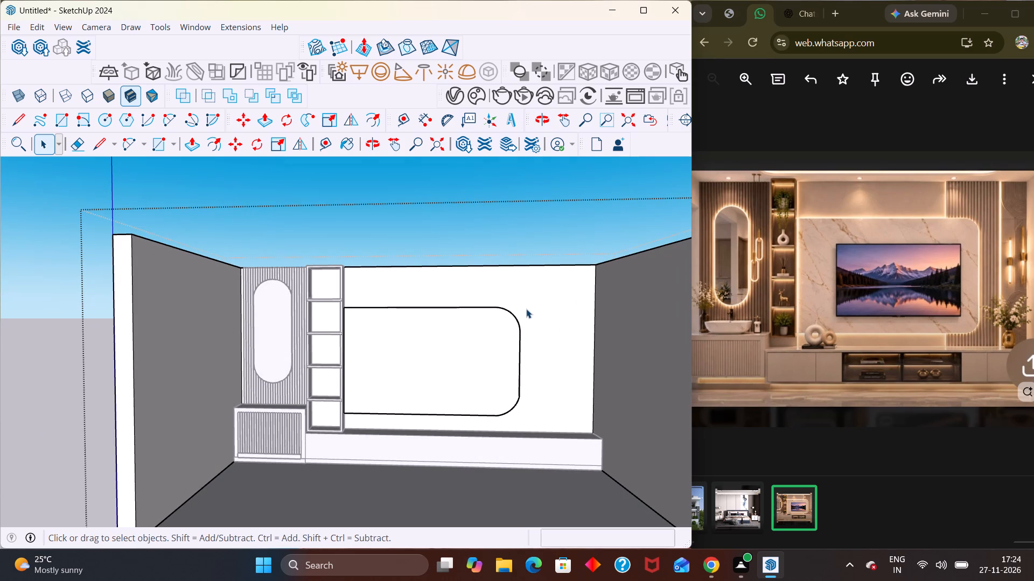
{"action": "scroll", "coordinate": [526, 309], "scroll_direction": "down", "scroll_amount": 3}
{"action": "middle_click_drag", "start_coordinate": [523, 364], "coordinate": [539, 443]}
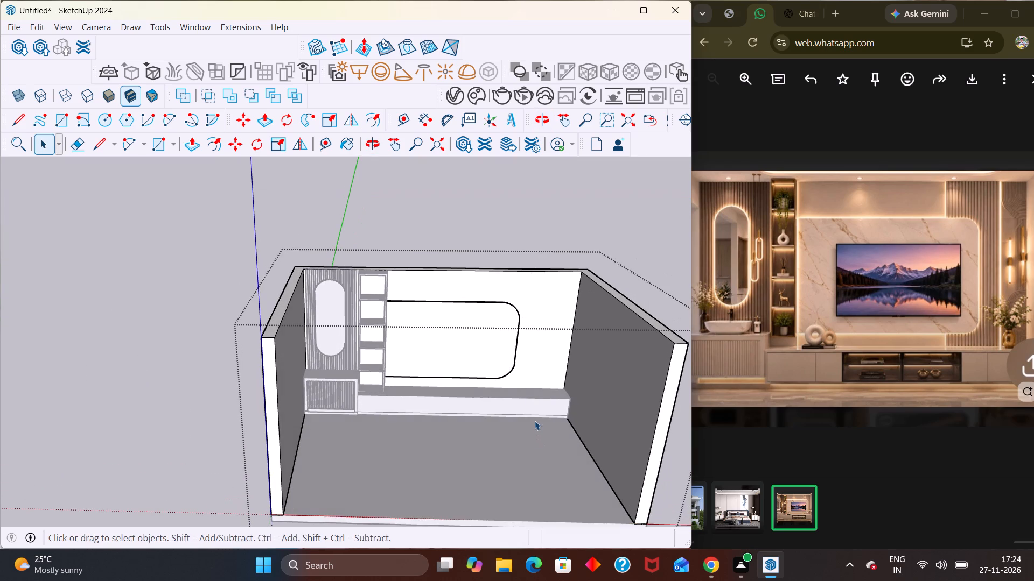
{"action": "middle_click_drag", "start_coordinate": [514, 392], "coordinate": [494, 309]}
{"action": "left_click", "coordinate": [520, 518]}
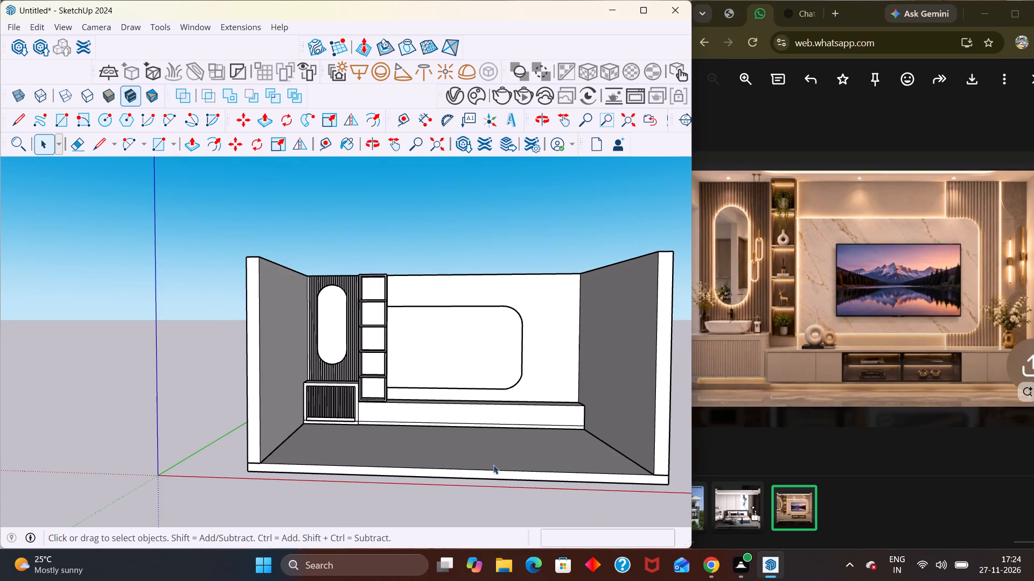
{"action": "scroll", "coordinate": [462, 419], "scroll_direction": "down", "scroll_amount": 2}
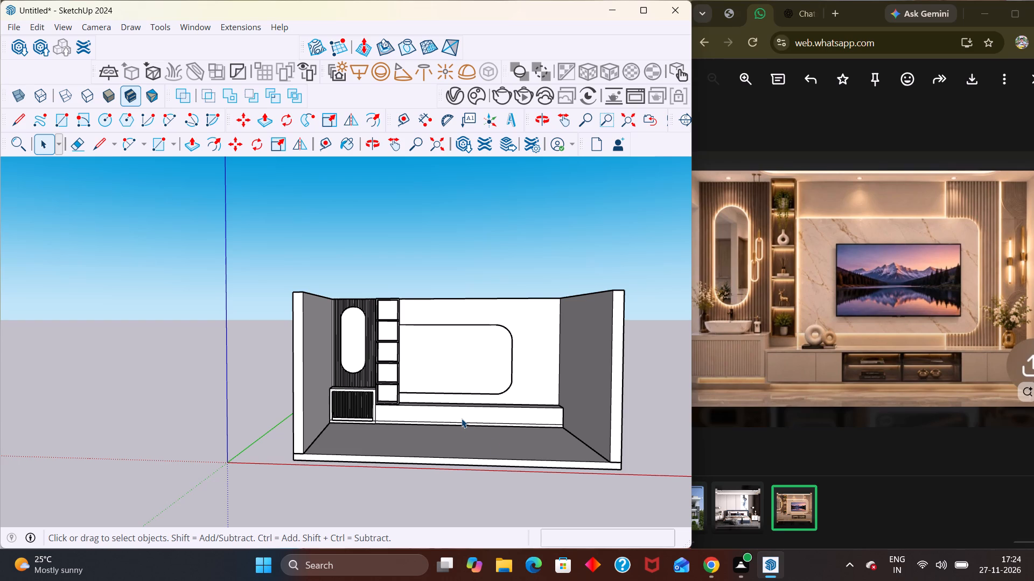
{"action": "scroll", "coordinate": [477, 440], "scroll_direction": "down", "scroll_amount": 2}
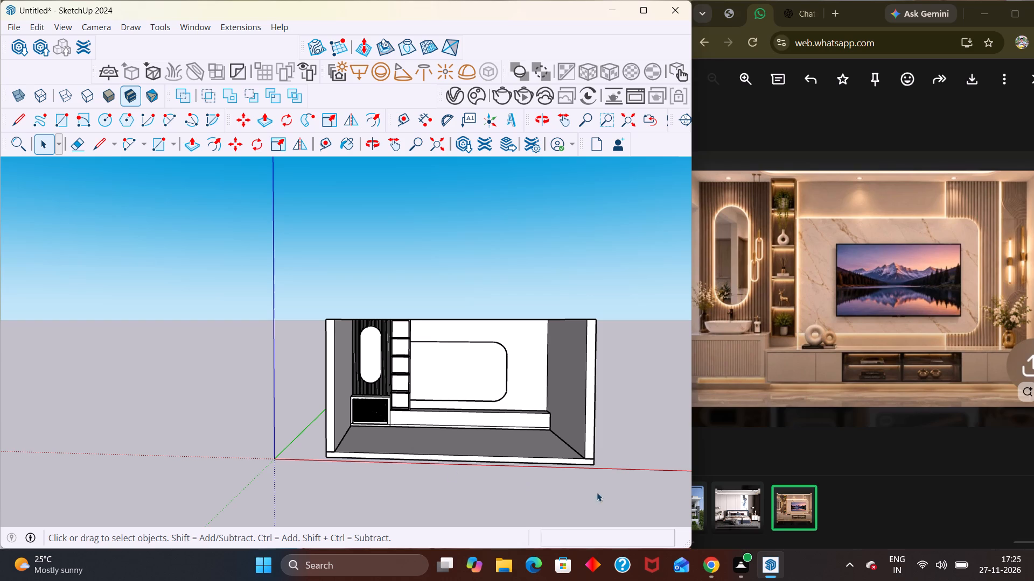
{"action": "scroll", "coordinate": [617, 437], "scroll_direction": "down", "scroll_amount": 1}
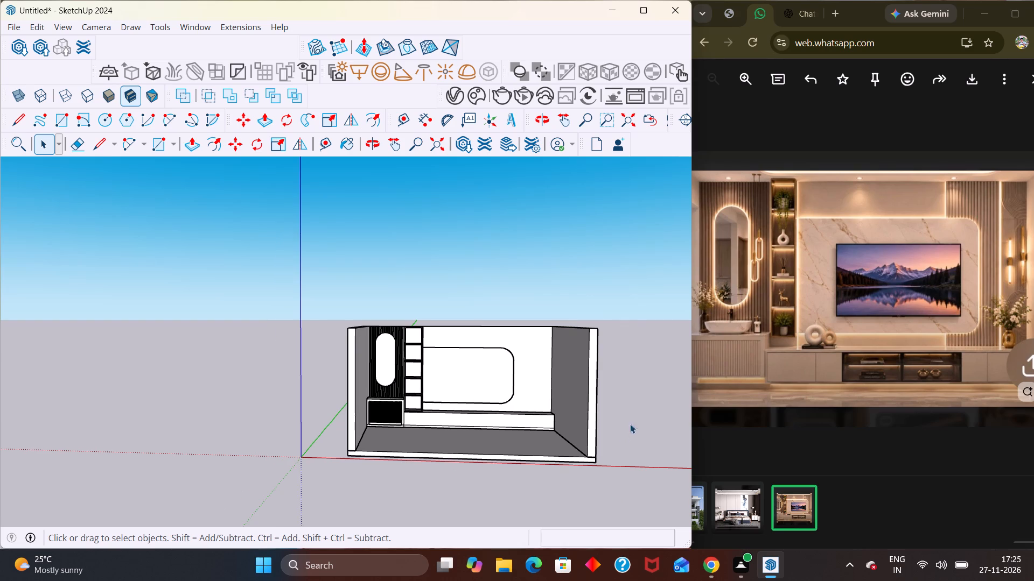
{"action": "scroll", "coordinate": [623, 423], "scroll_direction": "up", "scroll_amount": 2}
{"action": "scroll", "coordinate": [468, 392], "scroll_direction": "up", "scroll_amount": 3}
{"action": "middle_click_drag", "start_coordinate": [477, 371], "coordinate": [425, 444]}
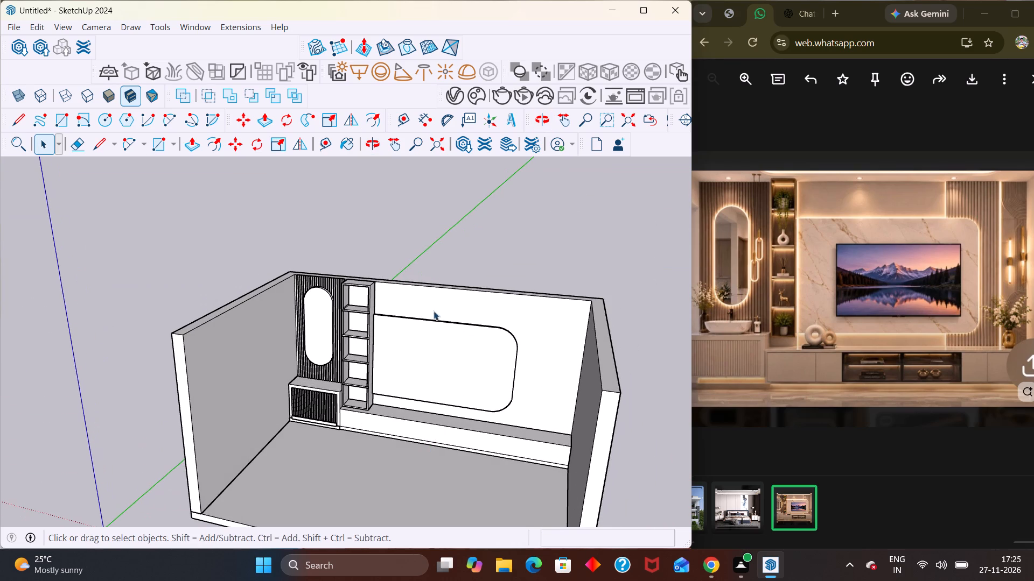
{"action": "scroll", "coordinate": [415, 310], "scroll_direction": "up", "scroll_amount": 3}
{"action": "scroll", "coordinate": [452, 303], "scroll_direction": "down", "scroll_amount": 6}
{"action": "scroll", "coordinate": [468, 340], "scroll_direction": "up", "scroll_amount": 2}
{"action": "middle_click_drag", "start_coordinate": [469, 339], "coordinate": [508, 295]}
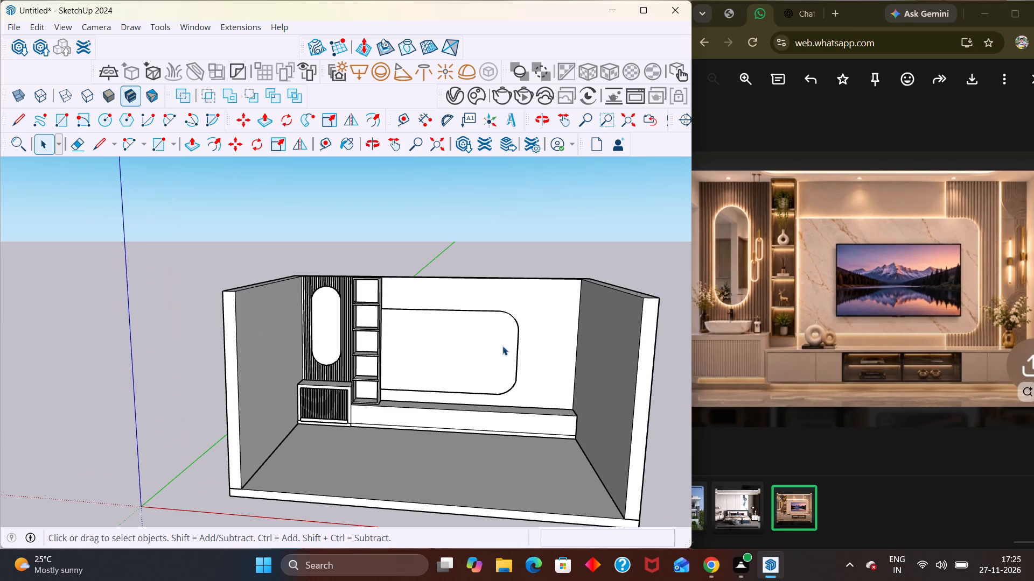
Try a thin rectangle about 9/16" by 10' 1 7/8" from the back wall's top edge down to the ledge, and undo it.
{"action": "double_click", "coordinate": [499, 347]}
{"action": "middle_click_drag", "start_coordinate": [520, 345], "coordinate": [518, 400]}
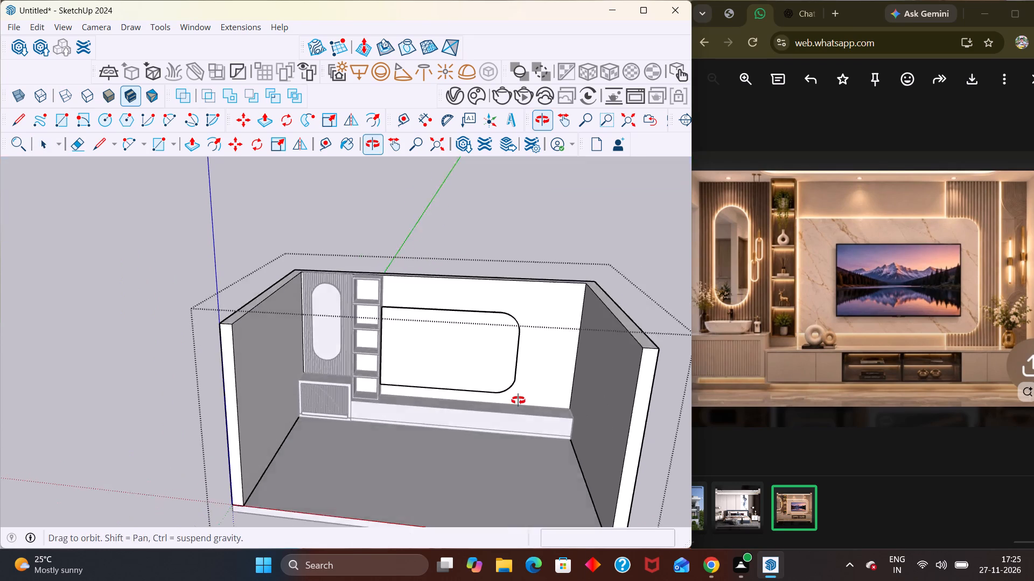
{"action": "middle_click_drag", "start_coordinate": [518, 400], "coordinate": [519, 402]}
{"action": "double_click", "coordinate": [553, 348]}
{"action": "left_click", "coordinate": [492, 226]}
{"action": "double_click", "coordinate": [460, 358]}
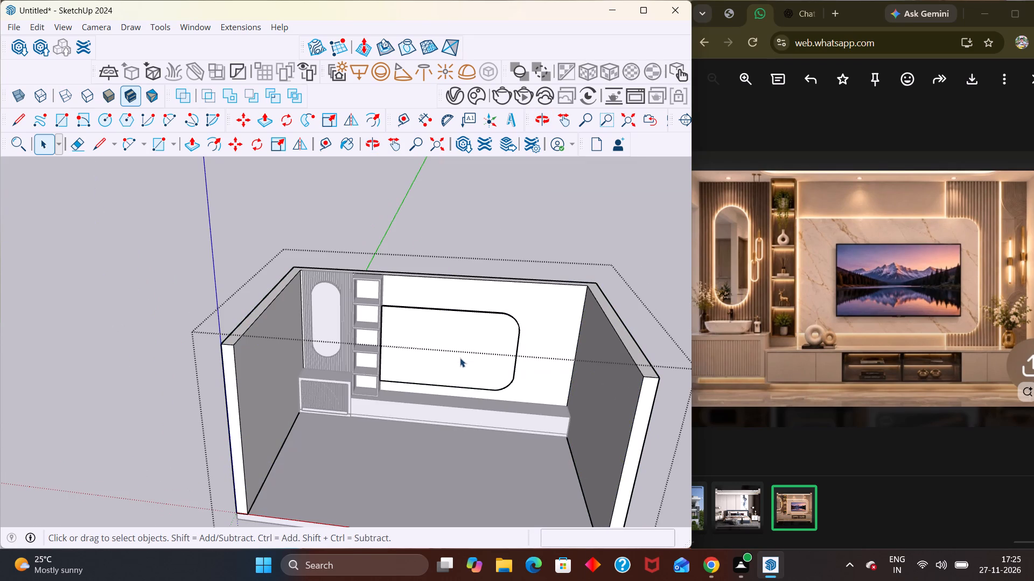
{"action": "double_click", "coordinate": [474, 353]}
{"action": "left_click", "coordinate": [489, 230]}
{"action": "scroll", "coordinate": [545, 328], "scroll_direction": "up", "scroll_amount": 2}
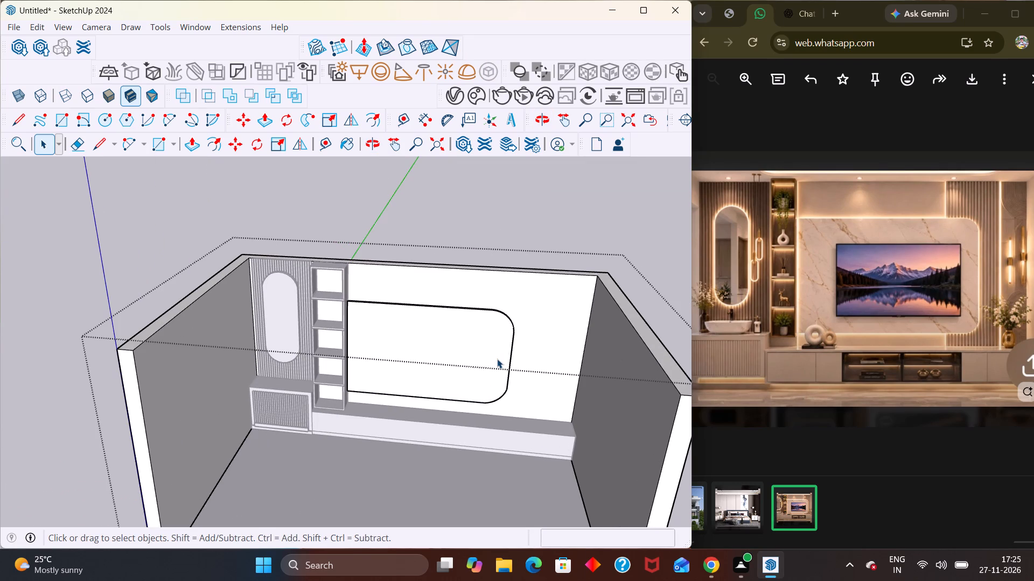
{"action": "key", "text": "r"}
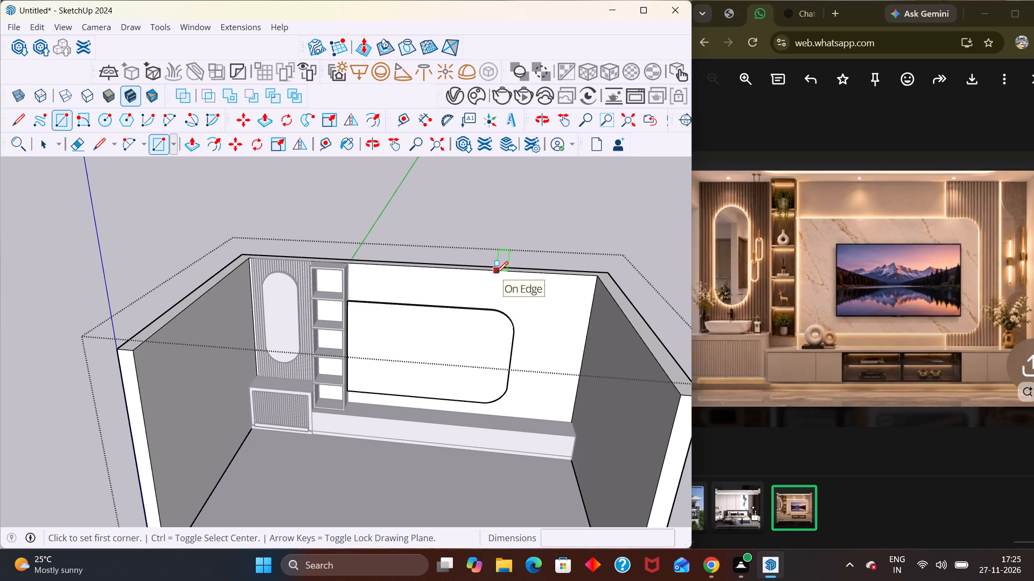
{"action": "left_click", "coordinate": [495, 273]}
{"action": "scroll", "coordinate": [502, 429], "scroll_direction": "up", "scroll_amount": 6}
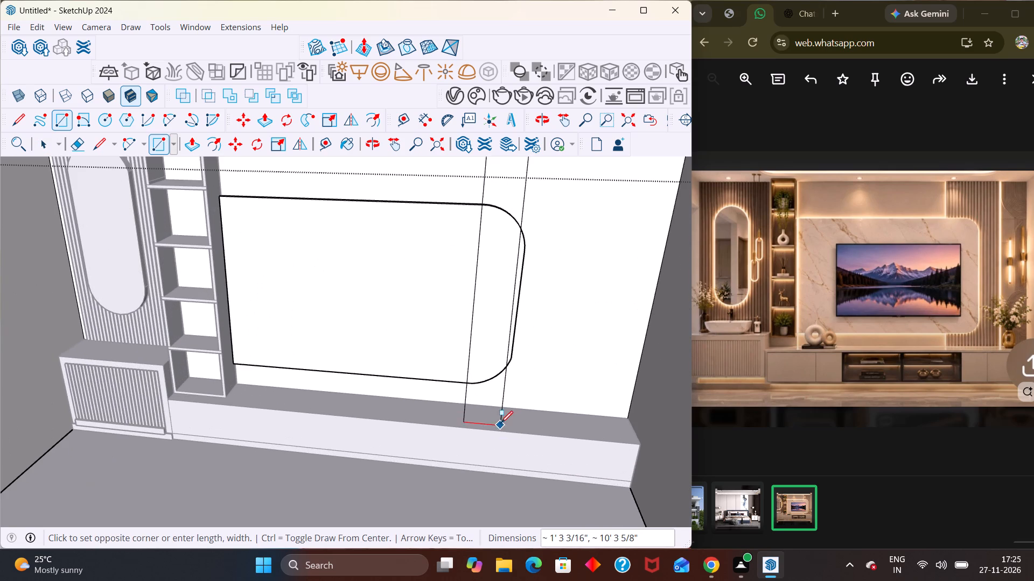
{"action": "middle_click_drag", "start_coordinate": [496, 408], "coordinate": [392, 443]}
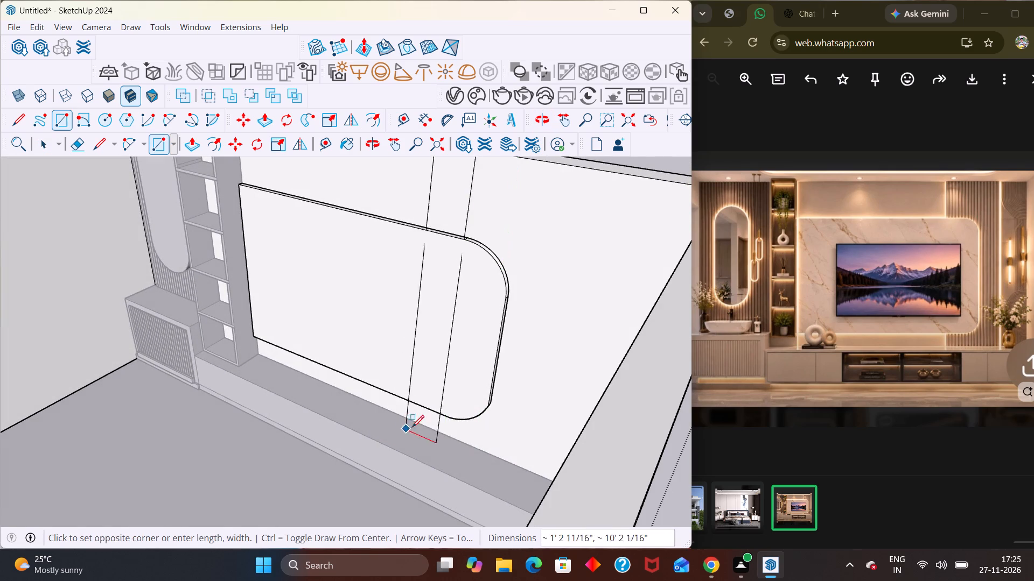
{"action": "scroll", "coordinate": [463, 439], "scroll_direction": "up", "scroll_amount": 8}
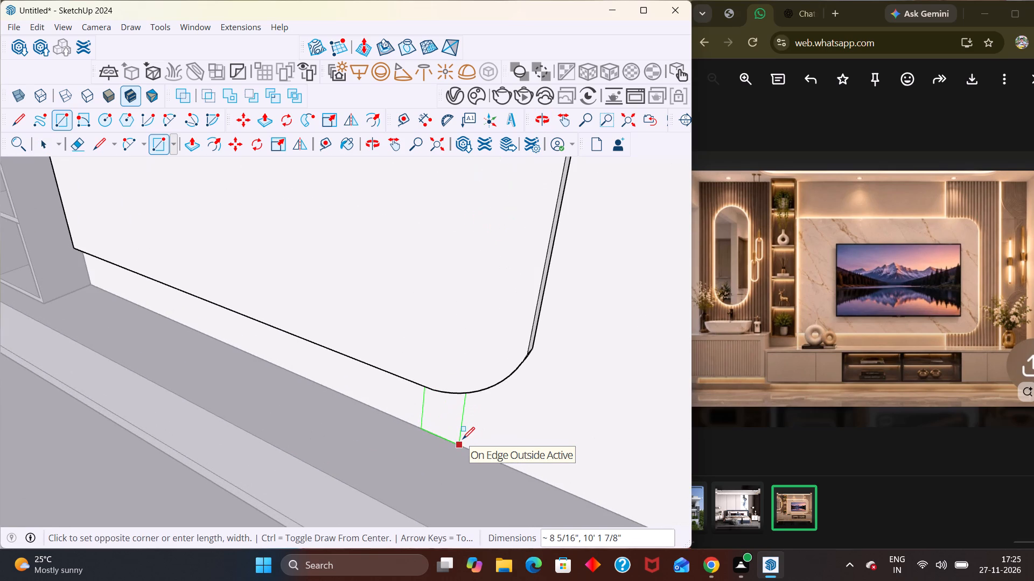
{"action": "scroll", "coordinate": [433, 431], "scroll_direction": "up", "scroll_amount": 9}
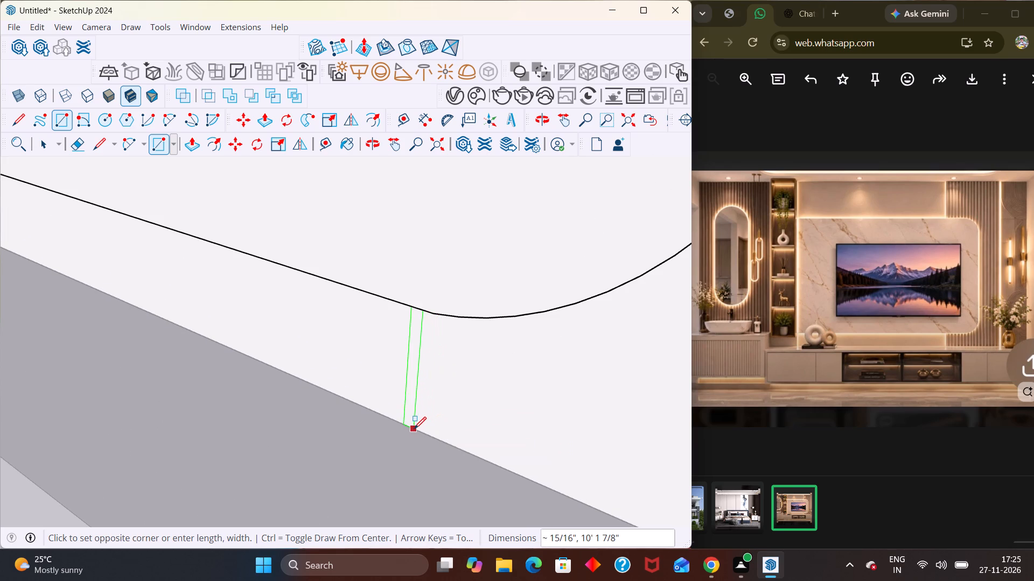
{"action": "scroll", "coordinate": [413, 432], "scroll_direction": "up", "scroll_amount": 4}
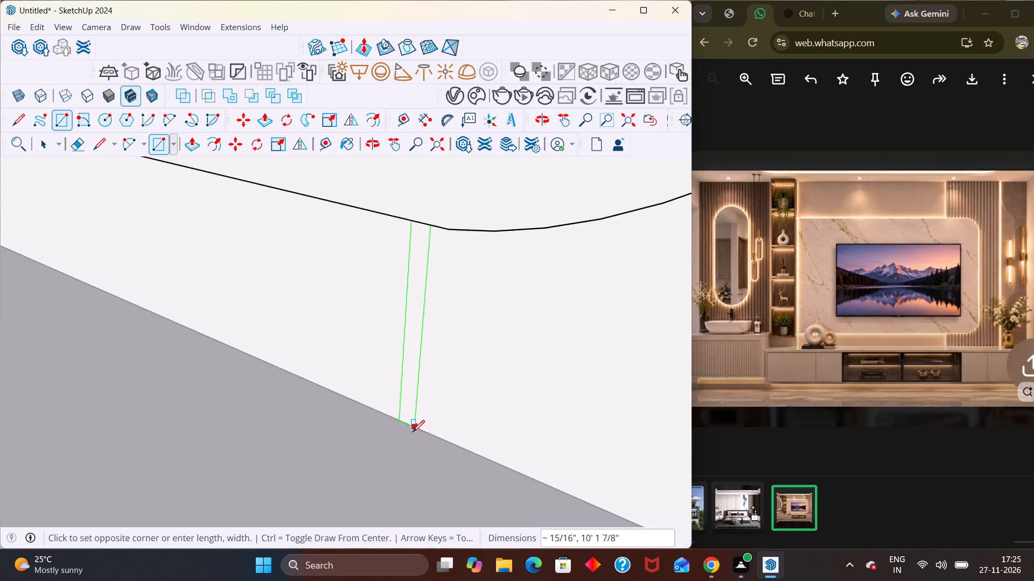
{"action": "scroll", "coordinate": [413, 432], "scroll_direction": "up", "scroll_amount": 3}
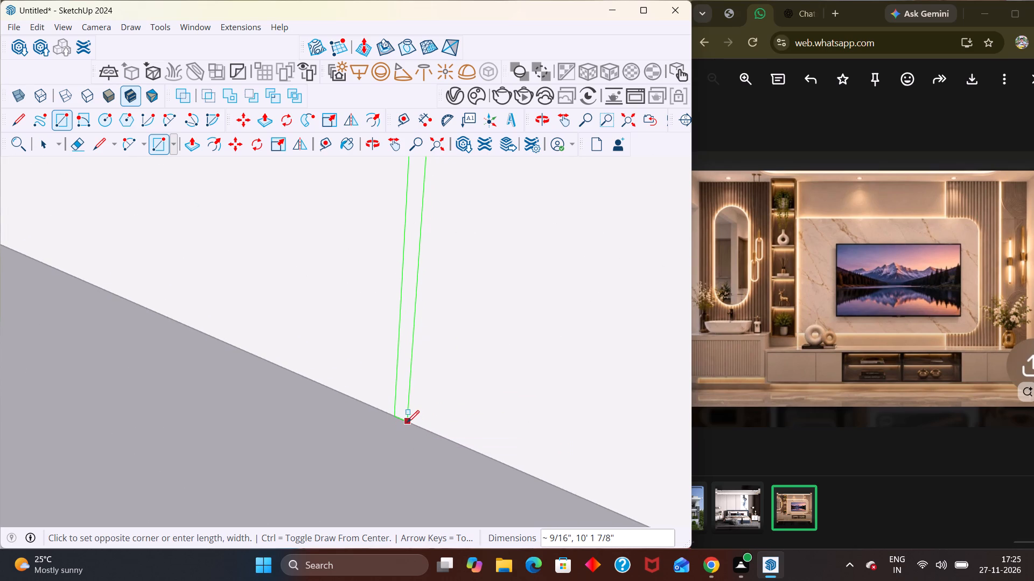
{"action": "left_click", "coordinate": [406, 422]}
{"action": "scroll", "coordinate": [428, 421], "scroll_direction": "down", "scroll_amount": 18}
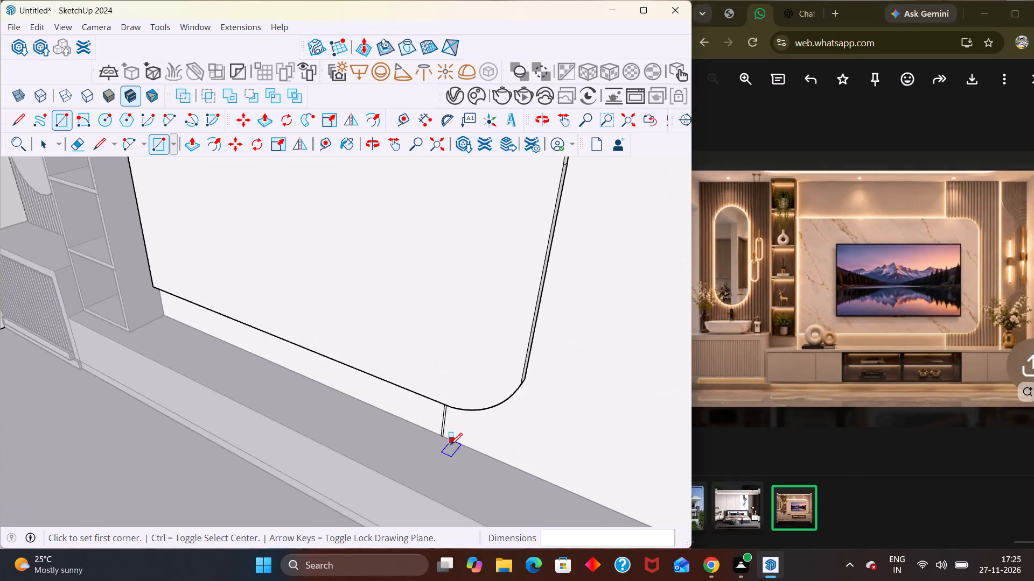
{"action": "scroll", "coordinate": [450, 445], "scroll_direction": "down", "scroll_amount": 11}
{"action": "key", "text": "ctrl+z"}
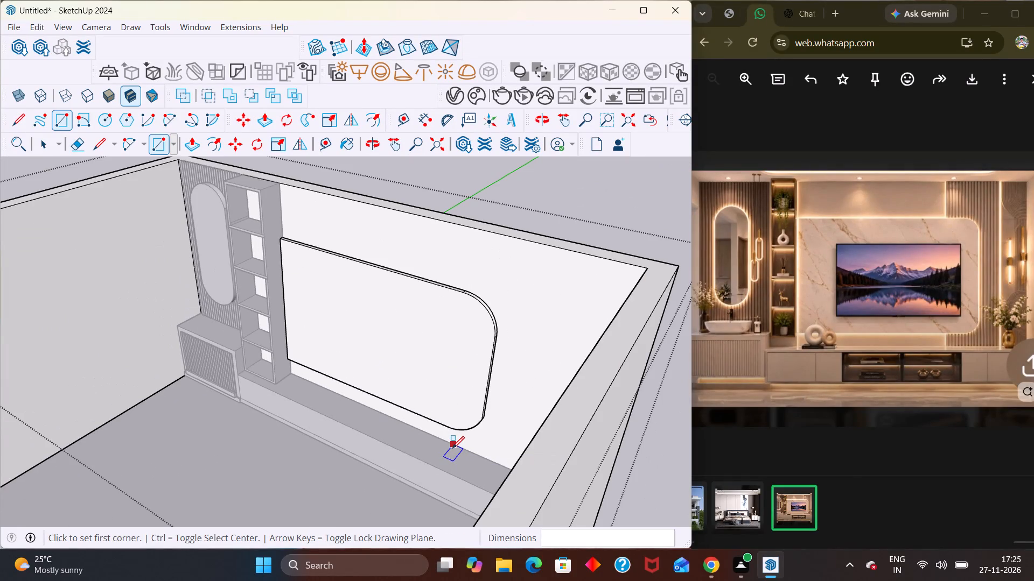
Draw a thin vertical rectangle about 1 7/16" by 10' 1 7/8" from the back wall's top edge down to the ledge, behind the TV panel.
{"action": "scroll", "coordinate": [451, 440], "scroll_direction": "up", "scroll_amount": 1}
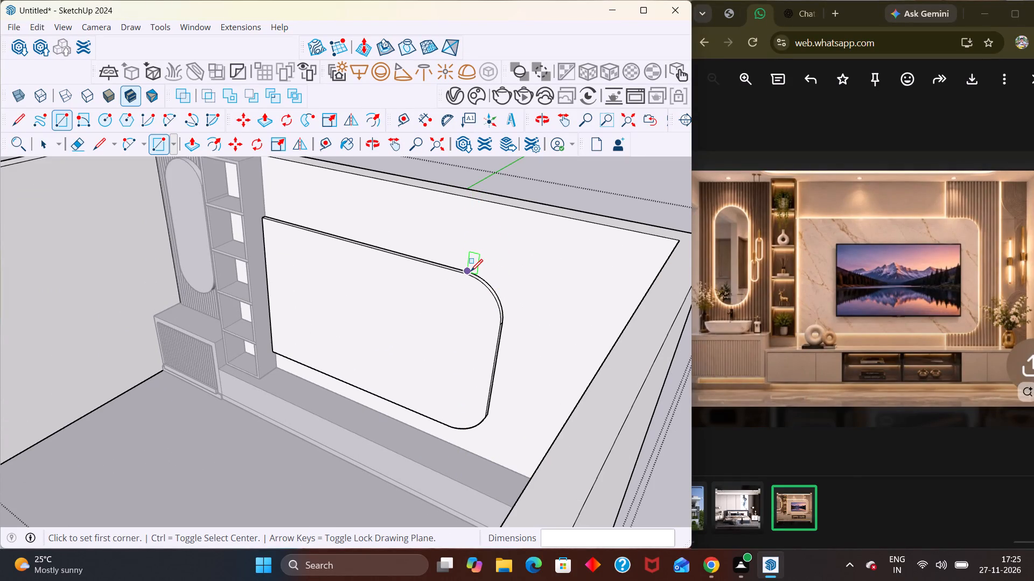
{"action": "left_click", "coordinate": [482, 204]}
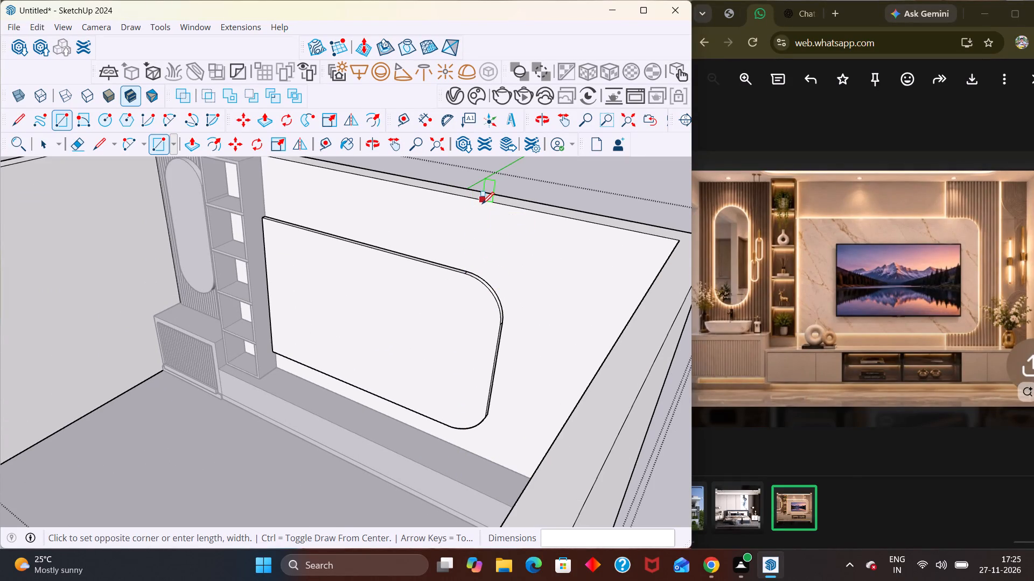
{"action": "middle_click_drag", "start_coordinate": [469, 446], "coordinate": [455, 492]}
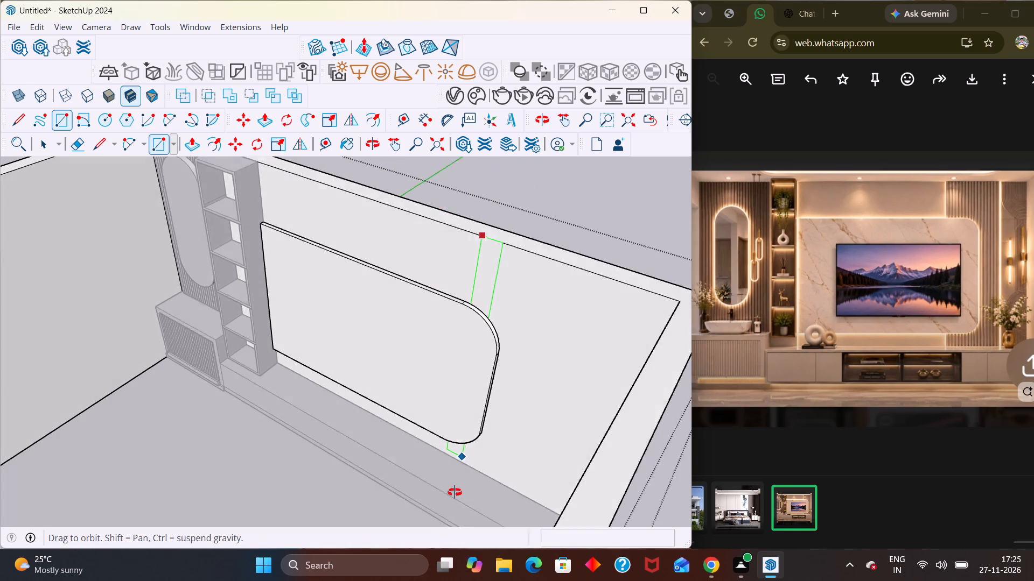
{"action": "middle_click_drag", "start_coordinate": [455, 492], "coordinate": [455, 493]}
{"action": "scroll", "coordinate": [449, 471], "scroll_direction": "up", "scroll_amount": 1}
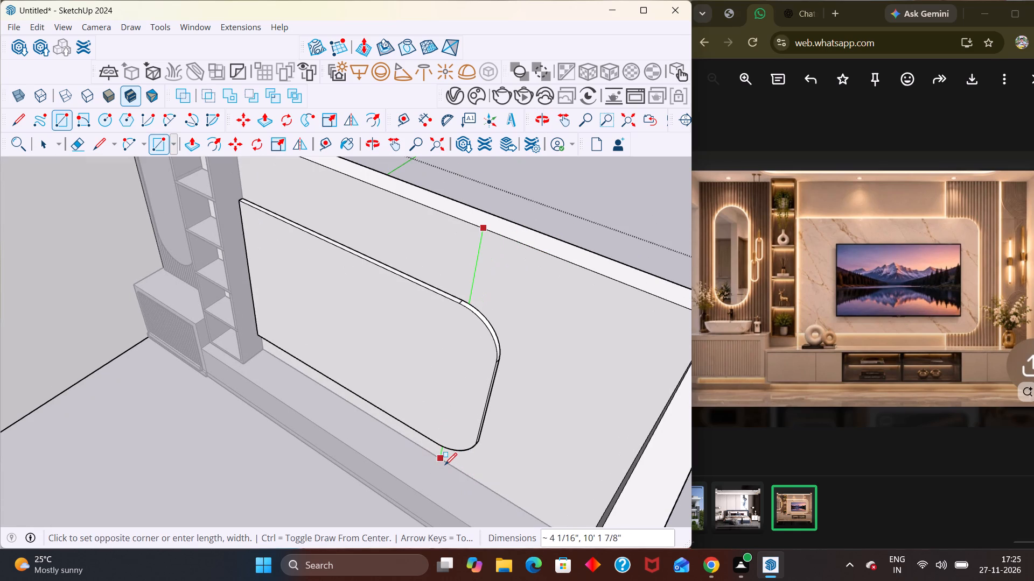
{"action": "scroll", "coordinate": [445, 466], "scroll_direction": "up", "scroll_amount": 4}
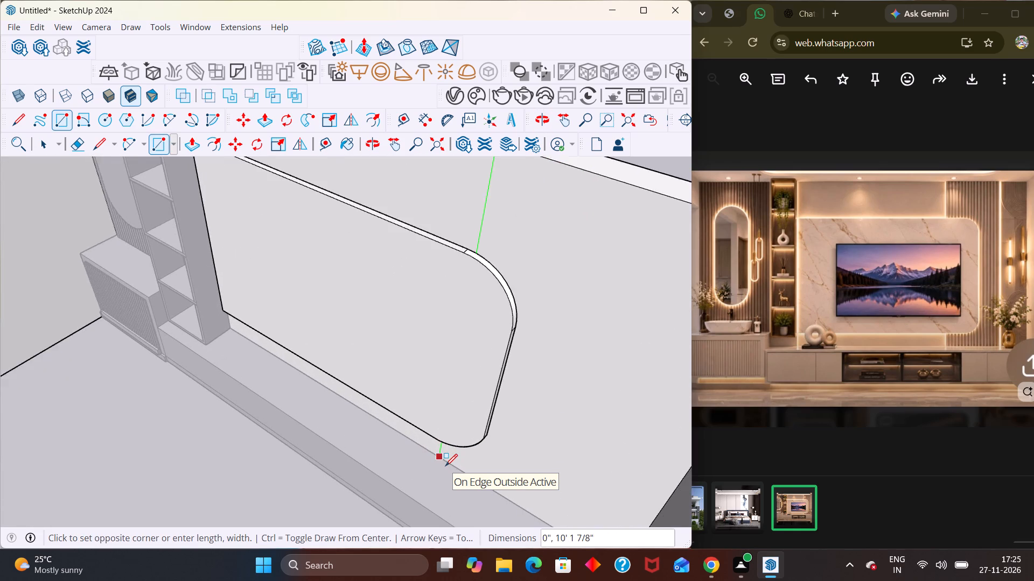
{"action": "scroll", "coordinate": [445, 466], "scroll_direction": "up", "scroll_amount": 1}
{"action": "scroll", "coordinate": [437, 516], "scroll_direction": "down", "scroll_amount": 6}
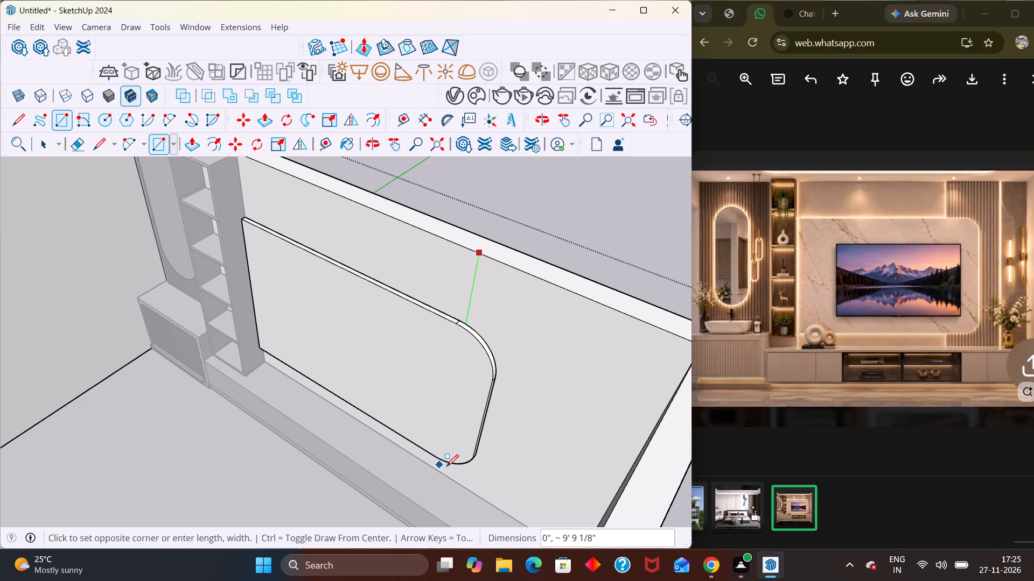
{"action": "scroll", "coordinate": [448, 468], "scroll_direction": "up", "scroll_amount": 4}
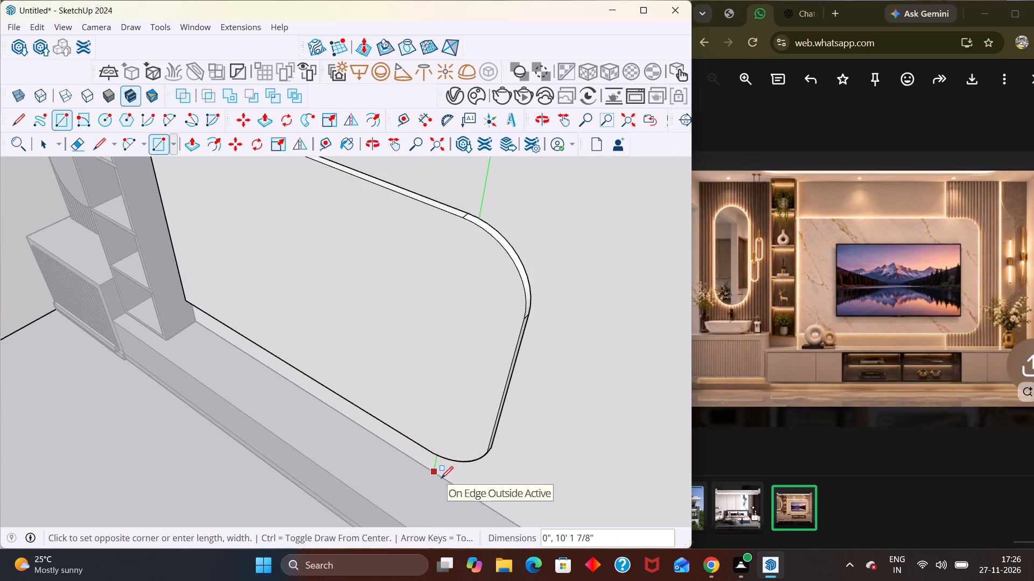
{"action": "scroll", "coordinate": [443, 479], "scroll_direction": "up", "scroll_amount": 10}
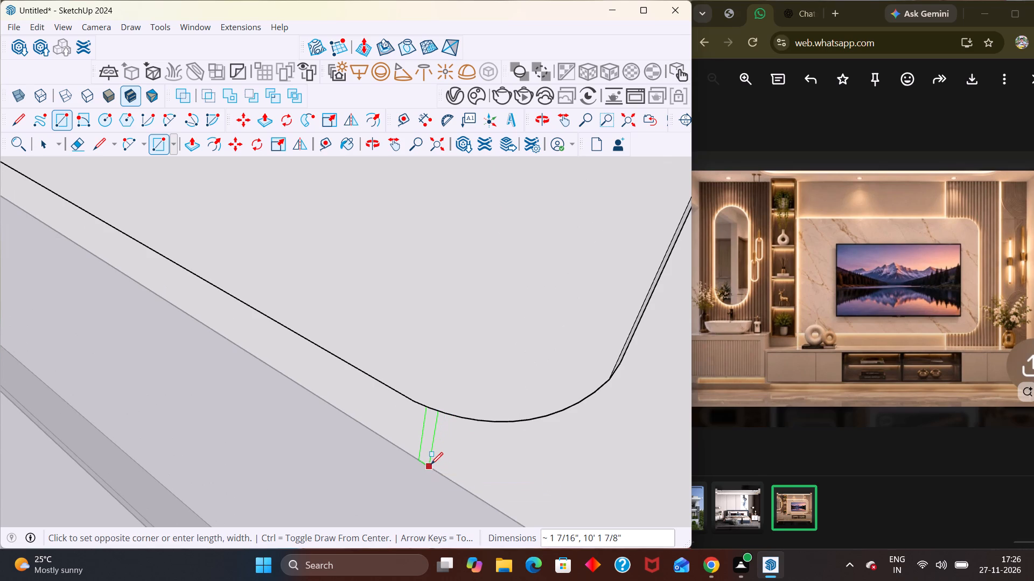
{"action": "left_click", "coordinate": [431, 464]}
{"action": "scroll", "coordinate": [445, 462], "scroll_direction": "down", "scroll_amount": 2}
{"action": "scroll", "coordinate": [462, 463], "scroll_direction": "up", "scroll_amount": 1}
{"action": "scroll", "coordinate": [465, 463], "scroll_direction": "down", "scroll_amount": 14}
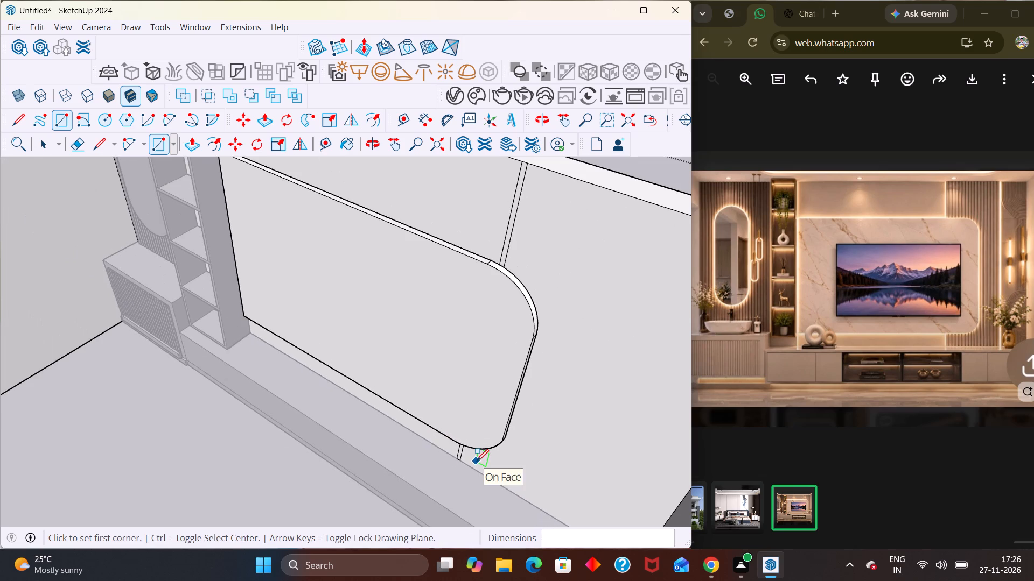
Group the thin vertical rectangle's face and edges.
{"action": "key", "text": "space"}
{"action": "scroll", "coordinate": [509, 419], "scroll_direction": "down", "scroll_amount": 5}
{"action": "scroll", "coordinate": [533, 323], "scroll_direction": "up", "scroll_amount": 3}
{"action": "scroll", "coordinate": [512, 277], "scroll_direction": "up", "scroll_amount": 3}
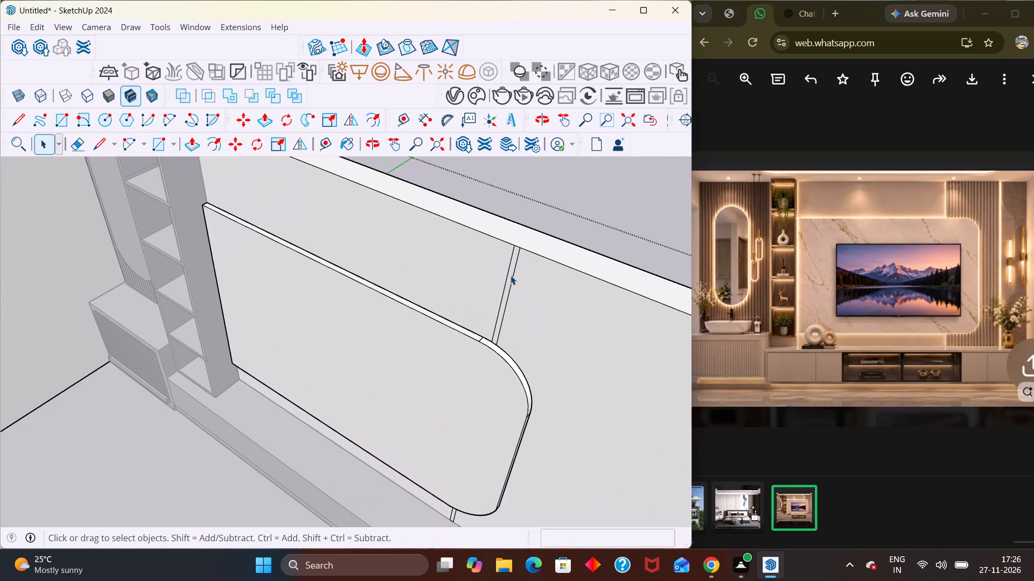
{"action": "double_click", "coordinate": [511, 275]}
{"action": "right_click", "coordinate": [511, 275]}
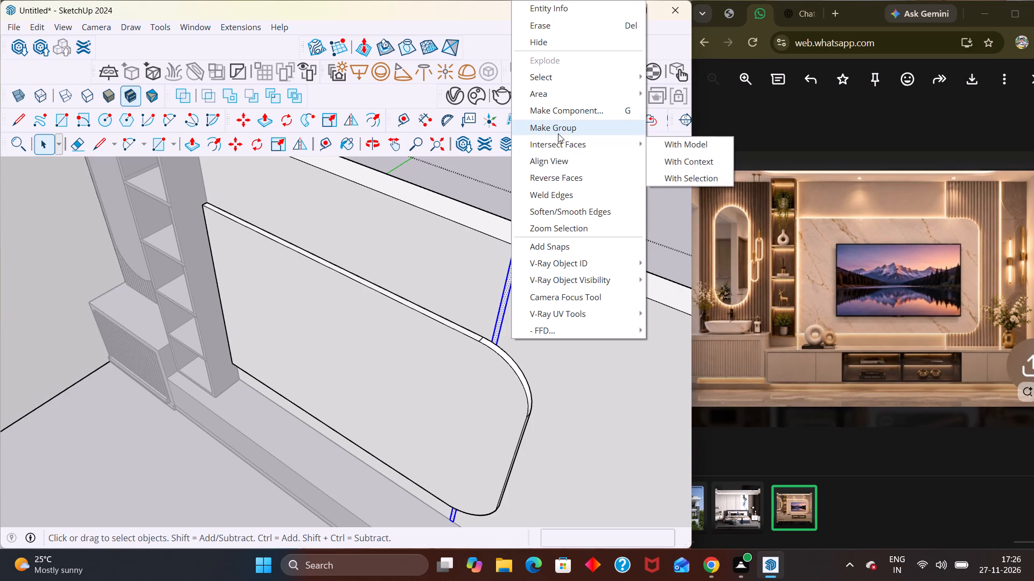
{"action": "left_click", "coordinate": [558, 133]}
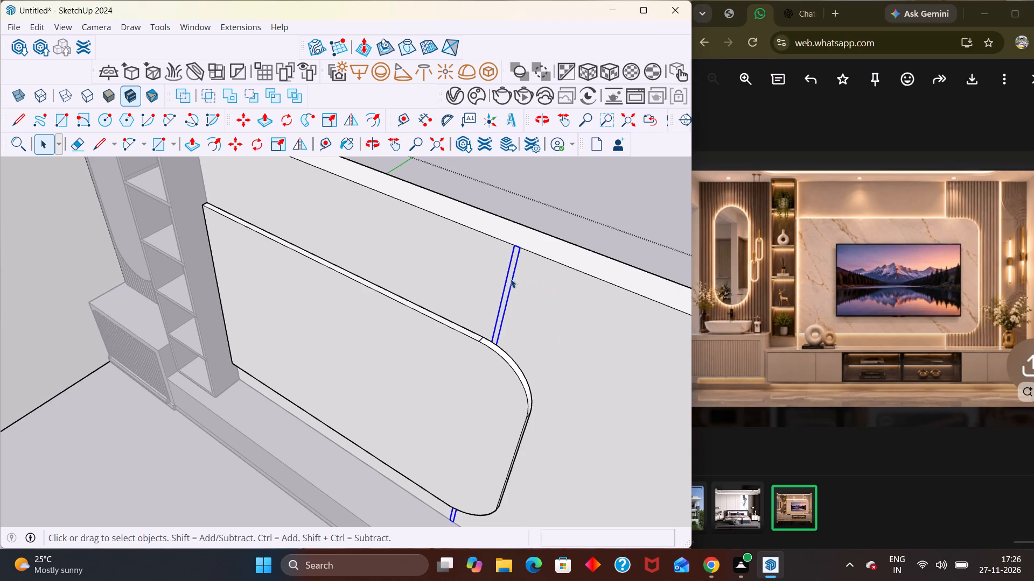
Push/Pull the thin strip's face about 7/16" out from the back wall inside its group.
{"action": "double_click", "coordinate": [511, 279]}
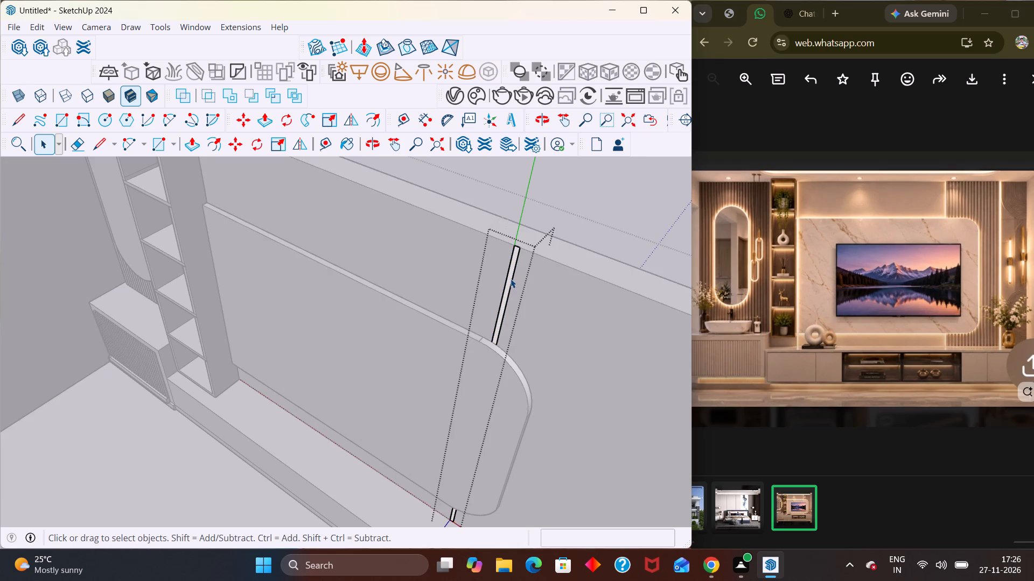
{"action": "key", "text": "p"}
{"action": "left_click", "coordinate": [511, 279]}
{"action": "middle_click_drag", "start_coordinate": [511, 279], "coordinate": [451, 389]}
{"action": "middle_click_drag", "start_coordinate": [487, 366], "coordinate": [505, 343]}
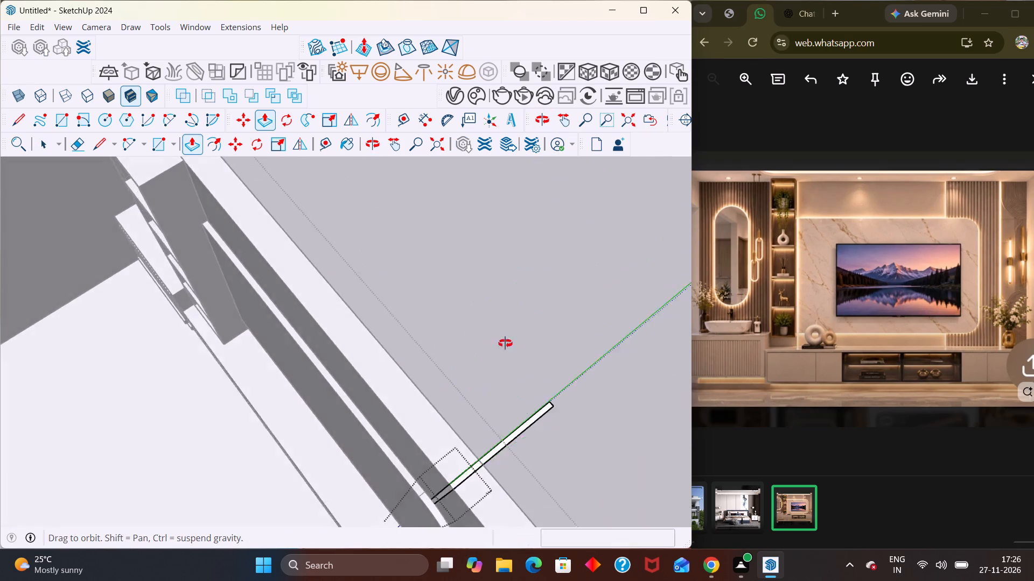
{"action": "middle_click_drag", "start_coordinate": [505, 343], "coordinate": [511, 306]}
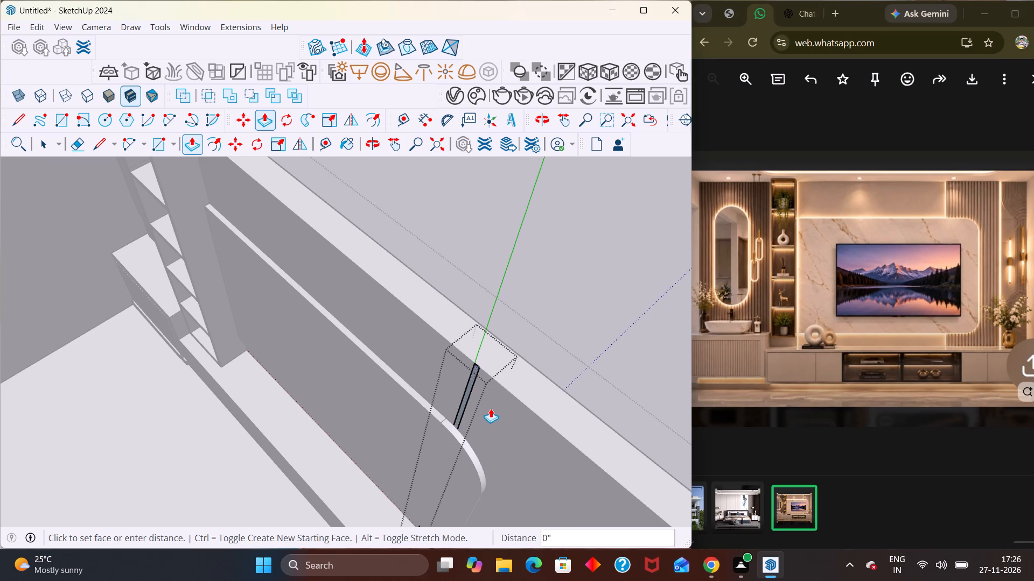
{"action": "scroll", "coordinate": [487, 412], "scroll_direction": "up", "scroll_amount": 6}
{"action": "middle_click_drag", "start_coordinate": [479, 430], "coordinate": [471, 460]}
{"action": "scroll", "coordinate": [471, 460], "scroll_direction": "up", "scroll_amount": 1}
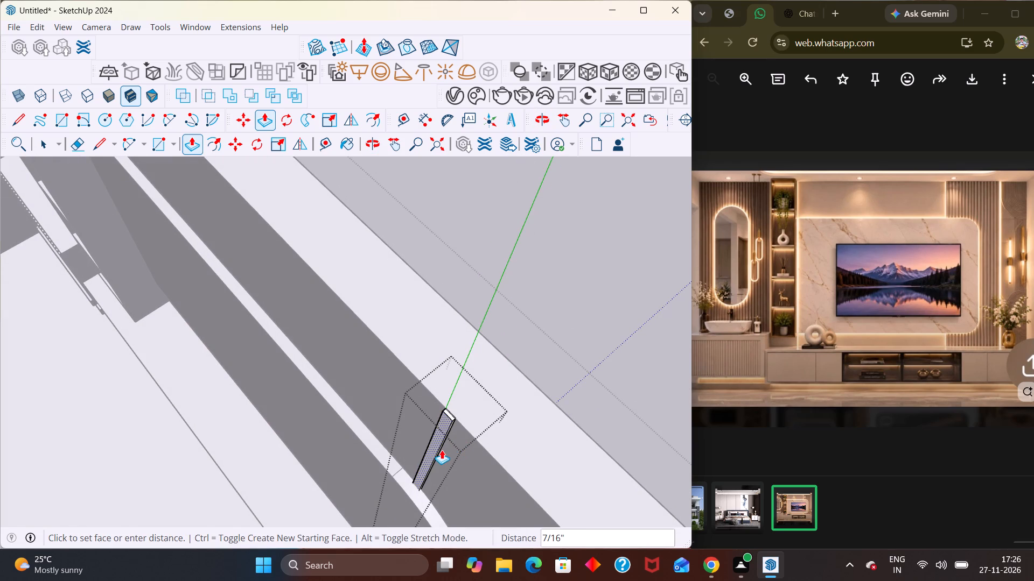
{"action": "left_click", "coordinate": [441, 450]}
{"action": "scroll", "coordinate": [467, 438], "scroll_direction": "down", "scroll_amount": 5}
{"action": "middle_click_drag", "start_coordinate": [495, 427], "coordinate": [577, 388]}
{"action": "scroll", "coordinate": [527, 403], "scroll_direction": "down", "scroll_amount": 4}
{"action": "middle_click_drag", "start_coordinate": [530, 412], "coordinate": [511, 448]}
Copy the whole slat about 3' 3 3/16" along the back wall toward the side wall beyond the TV panel's rounded end.
{"action": "key", "text": "space"}
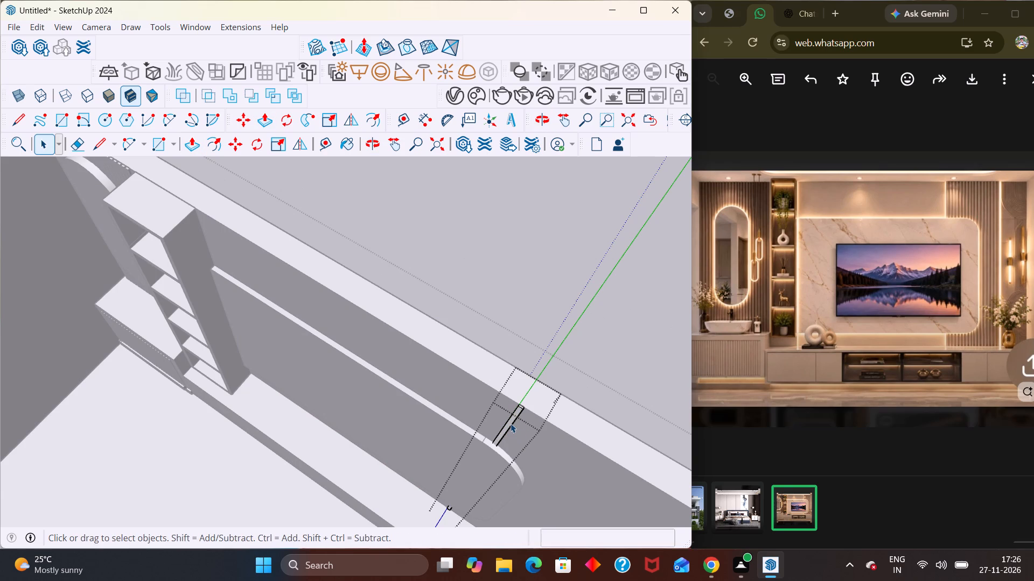
{"action": "triple_click", "coordinate": [511, 423]}
{"action": "left_click", "coordinate": [511, 423]}
{"action": "triple_click", "coordinate": [511, 423]}
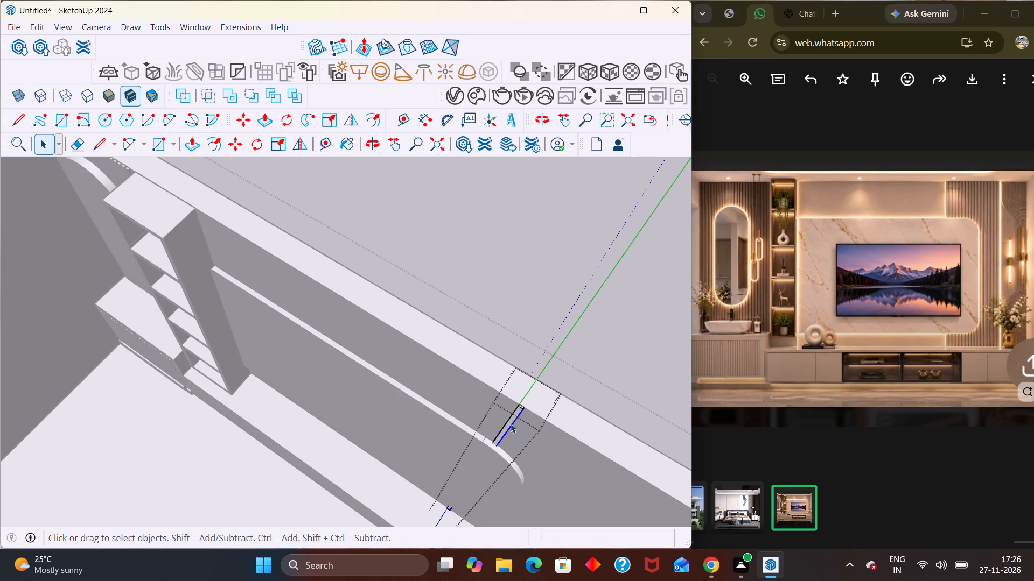
{"action": "key", "text": "m"}
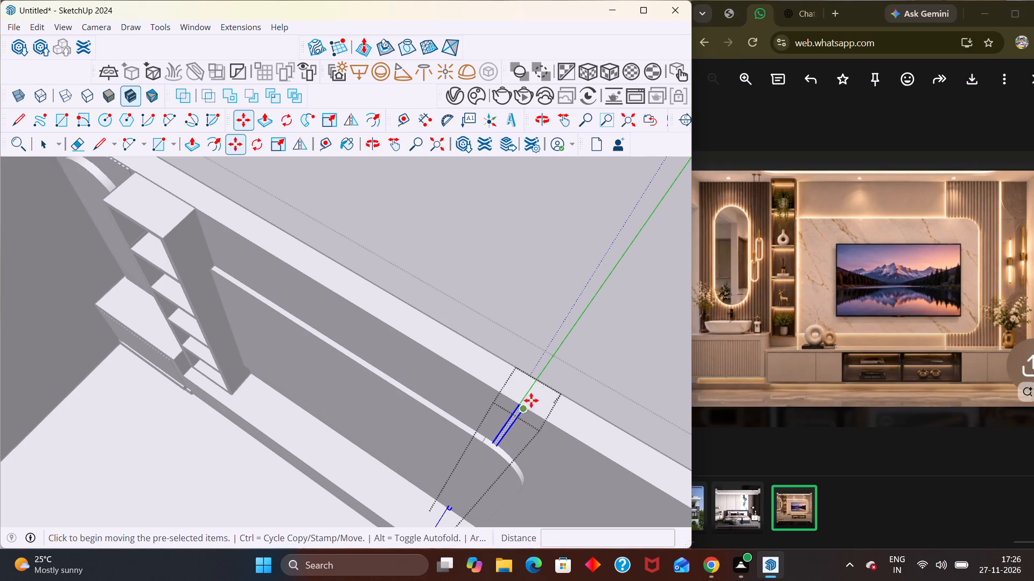
{"action": "scroll", "coordinate": [525, 403], "scroll_direction": "up", "scroll_amount": 7}
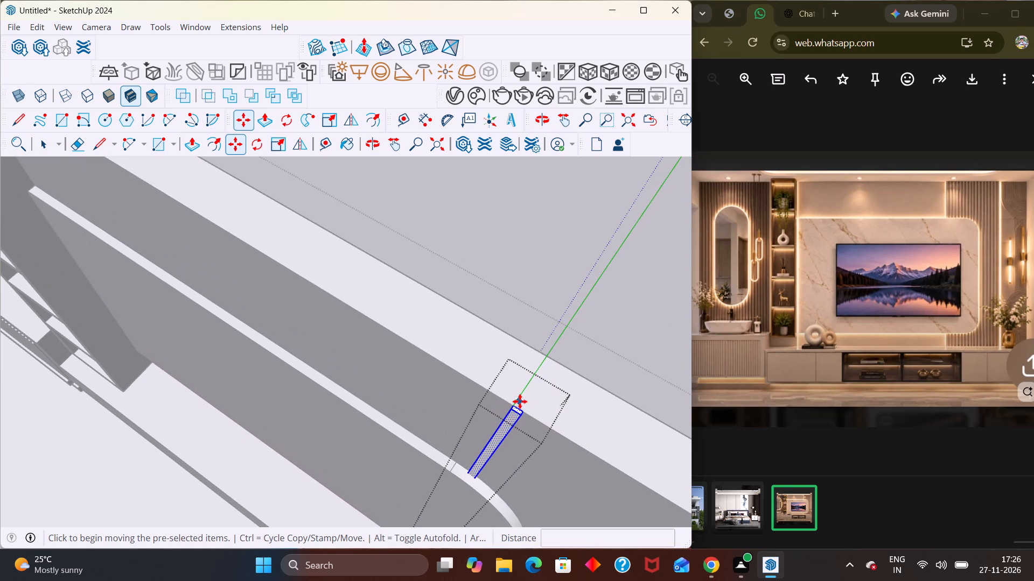
{"action": "left_click", "coordinate": [526, 408]}
{"action": "scroll", "coordinate": [531, 401], "scroll_direction": "down", "scroll_amount": 11}
{"action": "scroll", "coordinate": [553, 393], "scroll_direction": "up", "scroll_amount": 2}
{"action": "scroll", "coordinate": [553, 393], "scroll_direction": "down", "scroll_amount": 4}
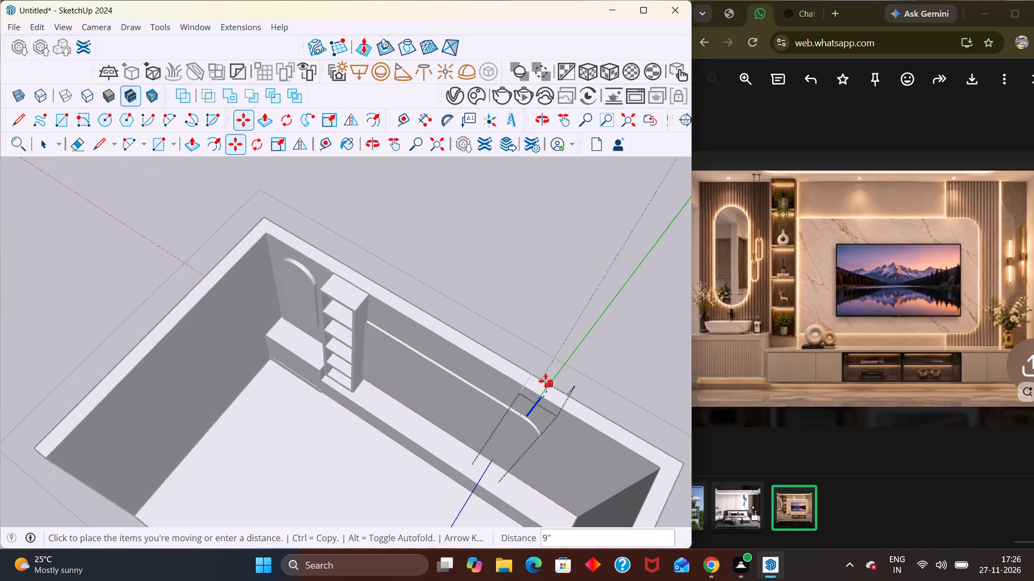
{"action": "scroll", "coordinate": [546, 381], "scroll_direction": "down", "scroll_amount": 6}
{"action": "middle_click_drag", "start_coordinate": [579, 440], "coordinate": [618, 323]}
{"action": "scroll", "coordinate": [596, 342], "scroll_direction": "up", "scroll_amount": 5}
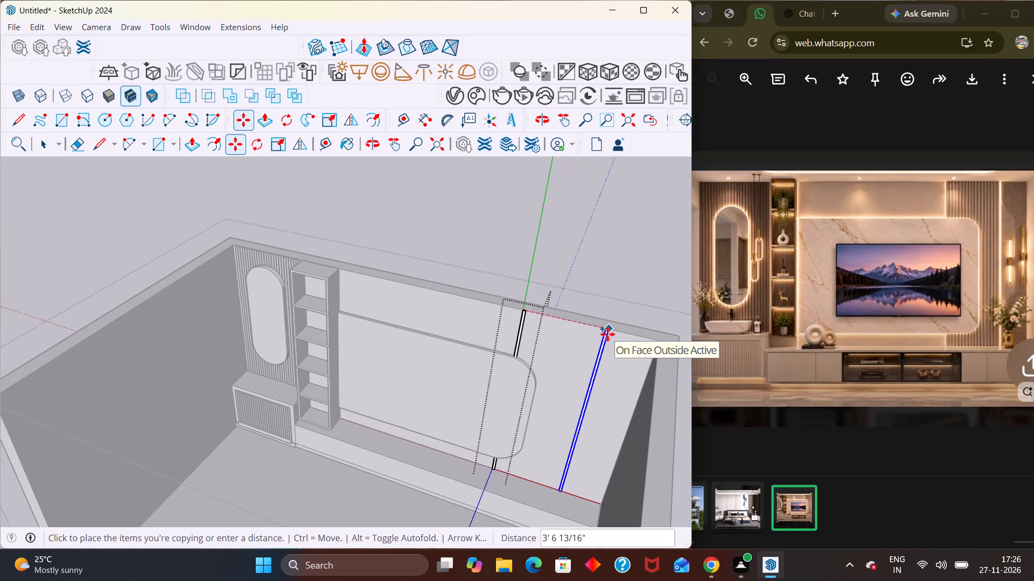
{"action": "scroll", "coordinate": [612, 331], "scroll_direction": "up", "scroll_amount": 2}
{"action": "middle_click", "coordinate": [608, 332]}
{"action": "scroll", "coordinate": [604, 324], "scroll_direction": "down", "scroll_amount": 6}
{"action": "scroll", "coordinate": [605, 335], "scroll_direction": "up", "scroll_amount": 1}
{"action": "middle_click", "coordinate": [605, 328]}
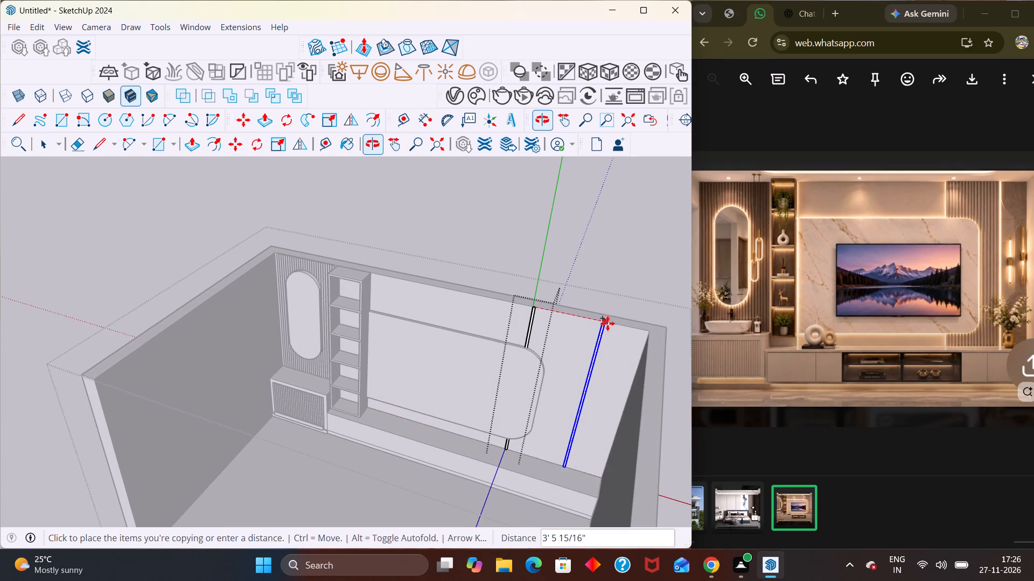
{"action": "middle_click_drag", "start_coordinate": [610, 335], "coordinate": [630, 279]}
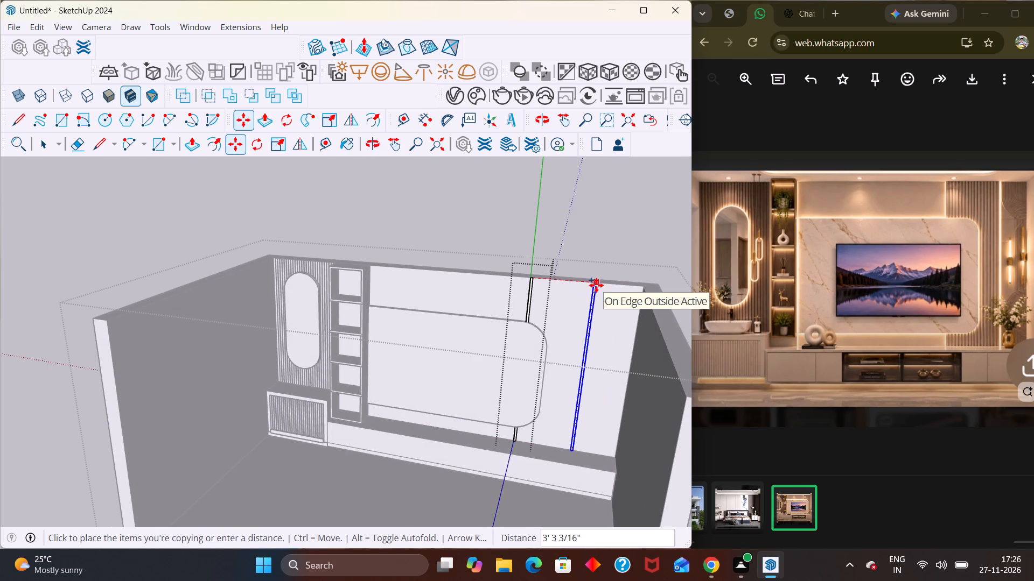
{"action": "left_click", "coordinate": [596, 285]}
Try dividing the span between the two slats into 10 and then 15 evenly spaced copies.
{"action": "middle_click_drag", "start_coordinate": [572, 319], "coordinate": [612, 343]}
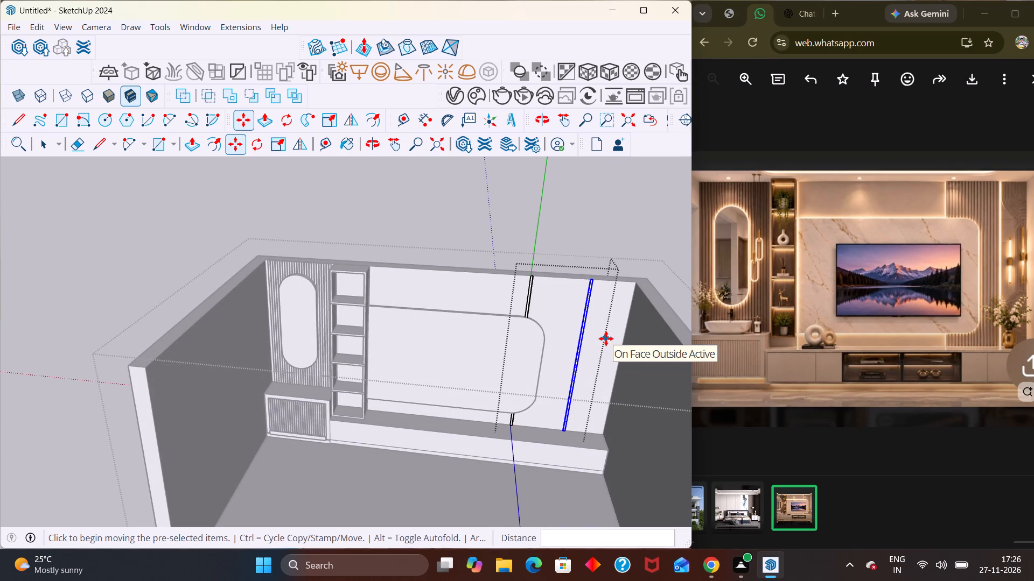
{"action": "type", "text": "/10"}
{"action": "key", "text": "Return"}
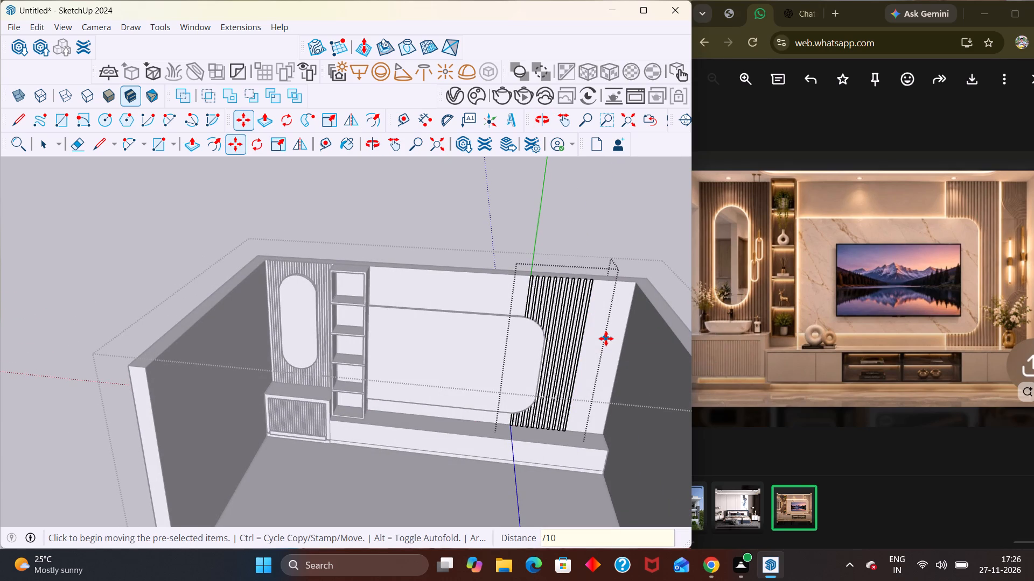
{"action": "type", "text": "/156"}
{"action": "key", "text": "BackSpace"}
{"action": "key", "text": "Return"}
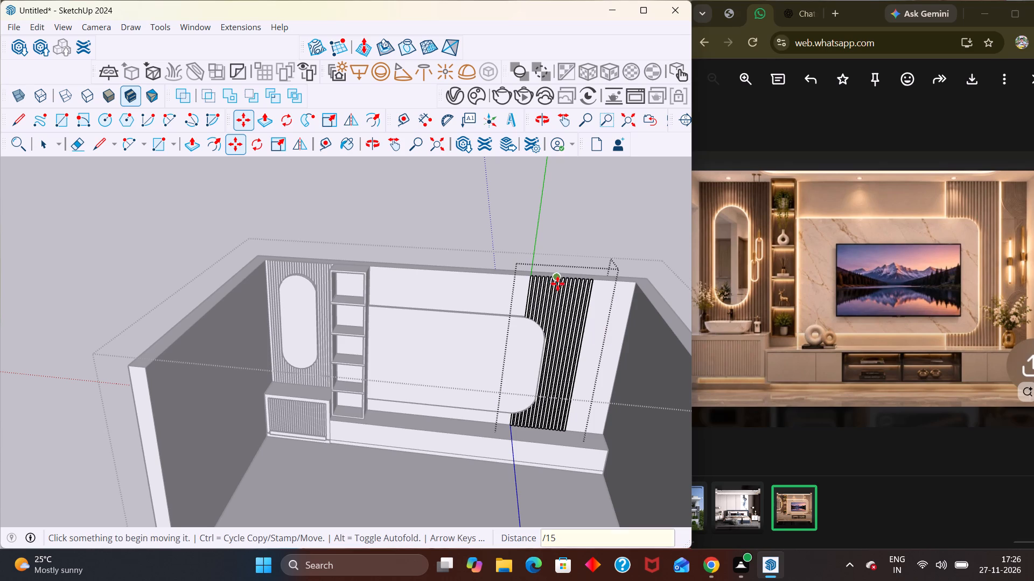
Divide the span between the two slats into 17 evenly spaced copies and leave the slat group.
{"action": "scroll", "coordinate": [557, 284], "scroll_direction": "up", "scroll_amount": 14}
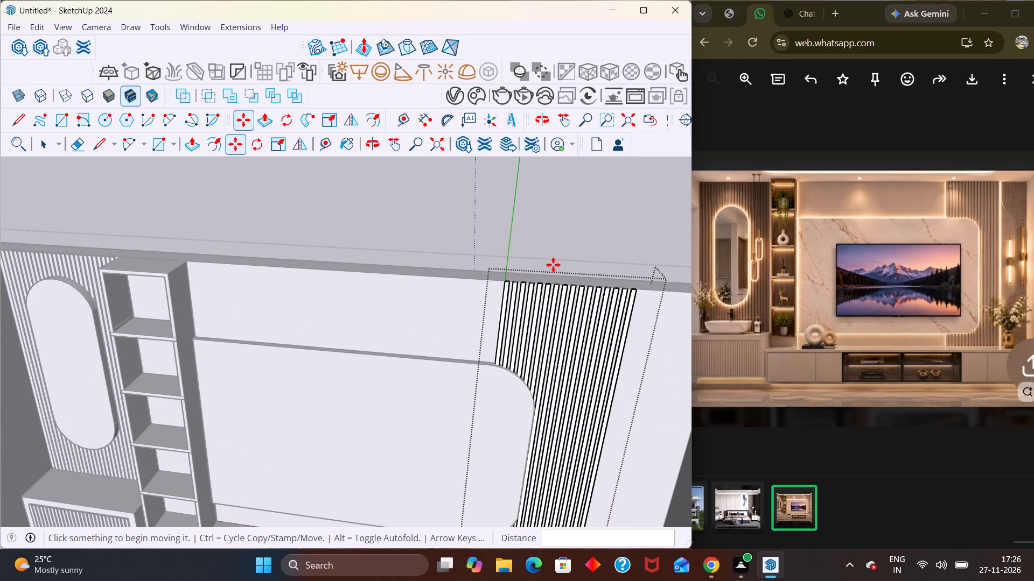
{"action": "type", "text": "/17"}
{"action": "key", "text": "Return"}
{"action": "key", "text": "space"}
{"action": "left_click", "coordinate": [566, 224]}
{"action": "scroll", "coordinate": [563, 223], "scroll_direction": "up", "scroll_amount": 1}
{"action": "scroll", "coordinate": [546, 223], "scroll_direction": "down", "scroll_amount": 3}
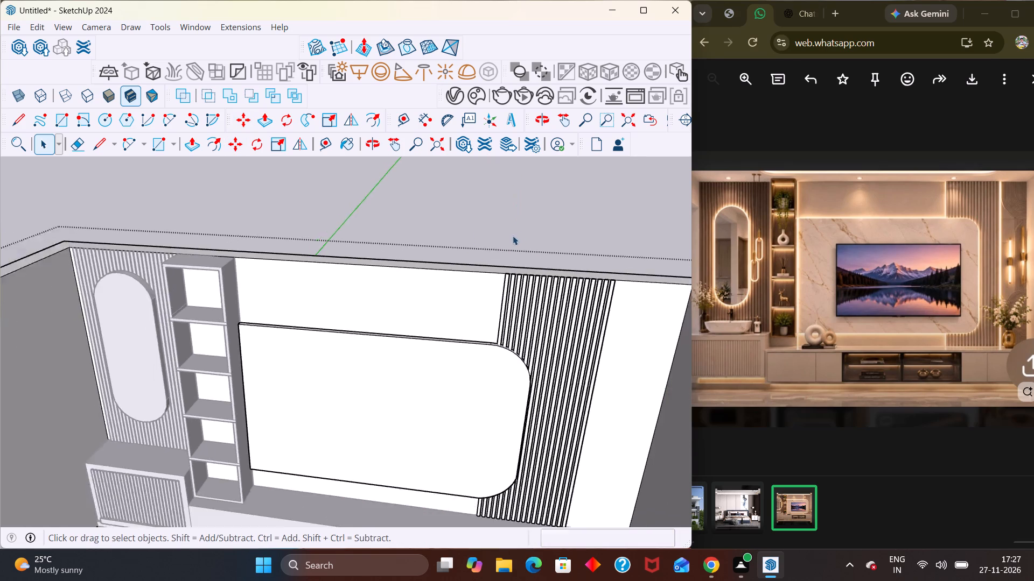
Examine the slatted section behind the TV panel from the front against the reference image.
{"action": "scroll", "coordinate": [513, 236], "scroll_direction": "down", "scroll_amount": 5}
{"action": "scroll", "coordinate": [507, 238], "scroll_direction": "up", "scroll_amount": 1}
{"action": "scroll", "coordinate": [514, 240], "scroll_direction": "down", "scroll_amount": 1}
{"action": "middle_click_drag", "start_coordinate": [520, 365], "coordinate": [526, 286]}
{"action": "middle_click_drag", "start_coordinate": [526, 286], "coordinate": [520, 300]}
{"action": "scroll", "coordinate": [520, 299], "scroll_direction": "up", "scroll_amount": 1}
{"action": "scroll", "coordinate": [520, 300], "scroll_direction": "down", "scroll_amount": 1}
{"action": "scroll", "coordinate": [520, 300], "scroll_direction": "up", "scroll_amount": 1}
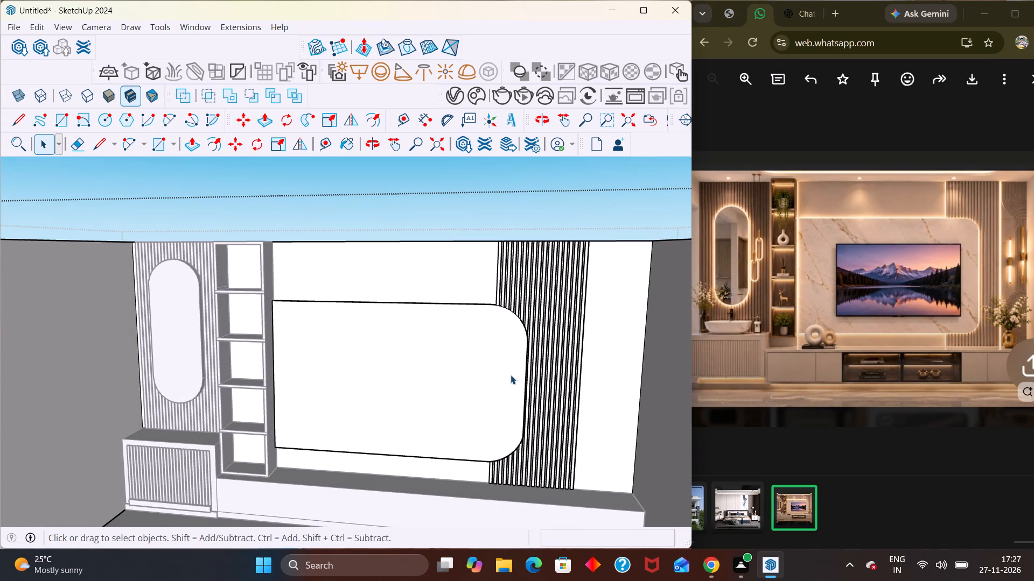
{"action": "scroll", "coordinate": [513, 381], "scroll_direction": "up", "scroll_amount": 3}
{"action": "middle_click_drag", "start_coordinate": [514, 387], "coordinate": [542, 379]}
{"action": "scroll", "coordinate": [542, 379], "scroll_direction": "up", "scroll_amount": 1}
{"action": "middle_click", "coordinate": [542, 379]}
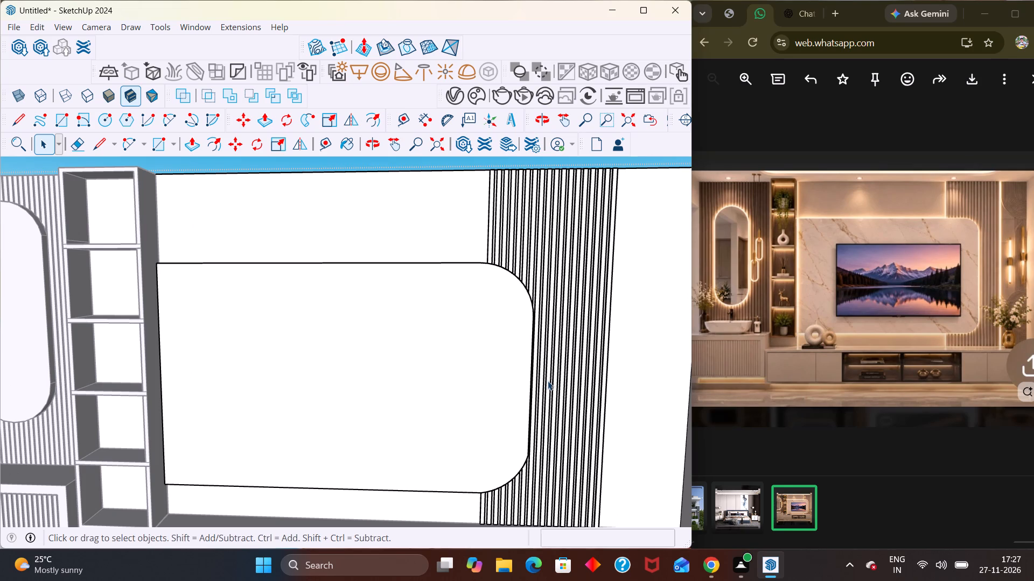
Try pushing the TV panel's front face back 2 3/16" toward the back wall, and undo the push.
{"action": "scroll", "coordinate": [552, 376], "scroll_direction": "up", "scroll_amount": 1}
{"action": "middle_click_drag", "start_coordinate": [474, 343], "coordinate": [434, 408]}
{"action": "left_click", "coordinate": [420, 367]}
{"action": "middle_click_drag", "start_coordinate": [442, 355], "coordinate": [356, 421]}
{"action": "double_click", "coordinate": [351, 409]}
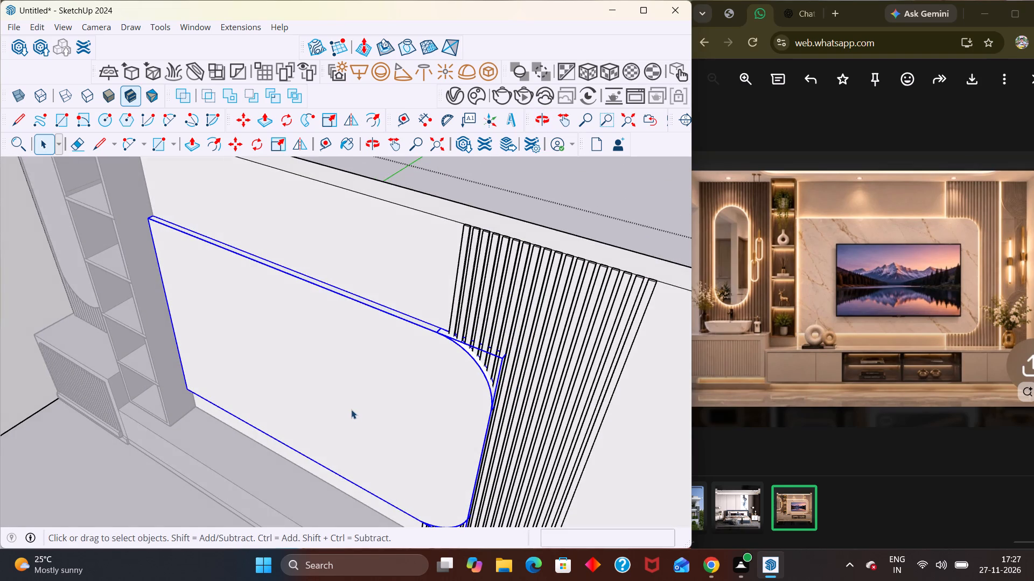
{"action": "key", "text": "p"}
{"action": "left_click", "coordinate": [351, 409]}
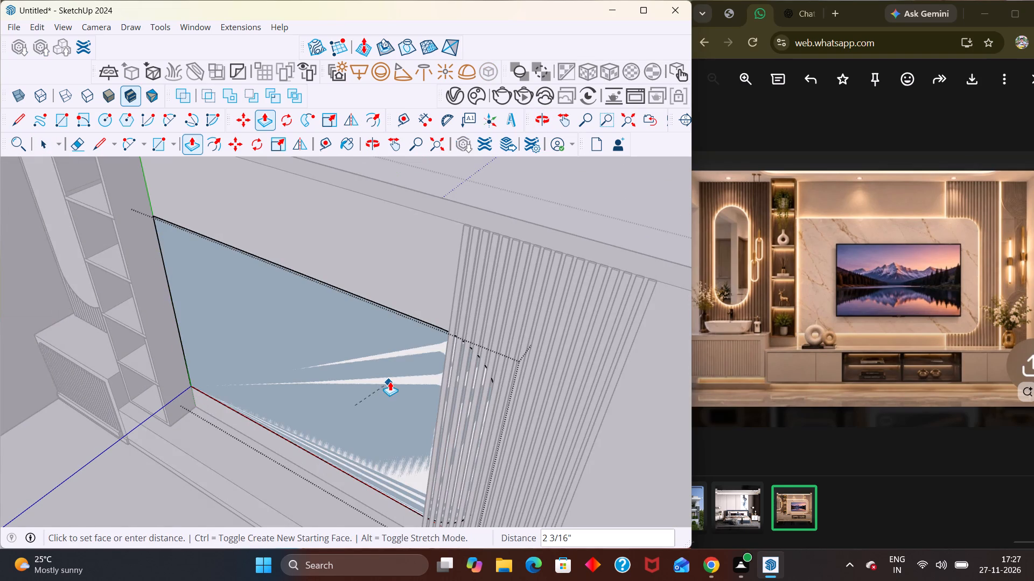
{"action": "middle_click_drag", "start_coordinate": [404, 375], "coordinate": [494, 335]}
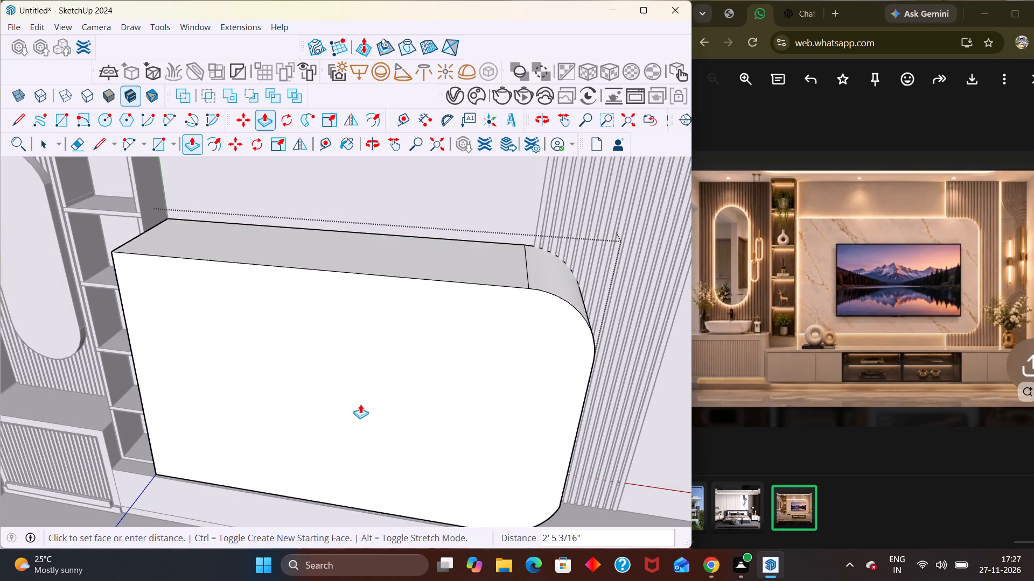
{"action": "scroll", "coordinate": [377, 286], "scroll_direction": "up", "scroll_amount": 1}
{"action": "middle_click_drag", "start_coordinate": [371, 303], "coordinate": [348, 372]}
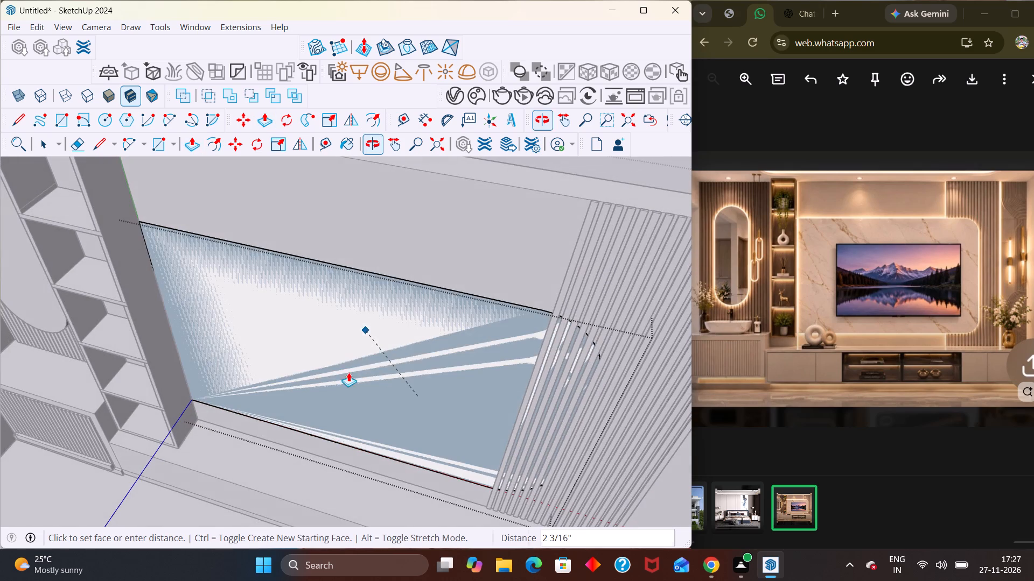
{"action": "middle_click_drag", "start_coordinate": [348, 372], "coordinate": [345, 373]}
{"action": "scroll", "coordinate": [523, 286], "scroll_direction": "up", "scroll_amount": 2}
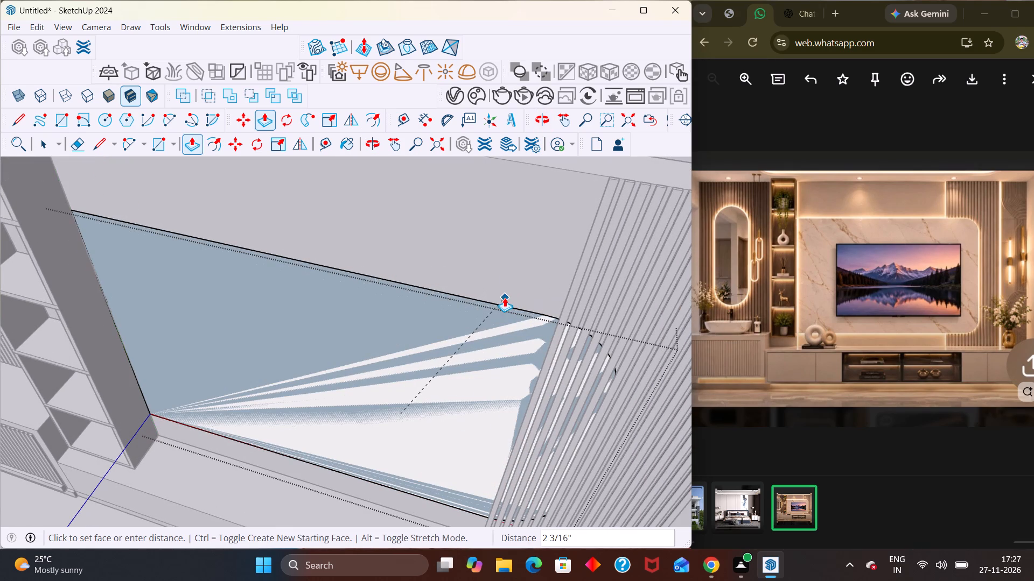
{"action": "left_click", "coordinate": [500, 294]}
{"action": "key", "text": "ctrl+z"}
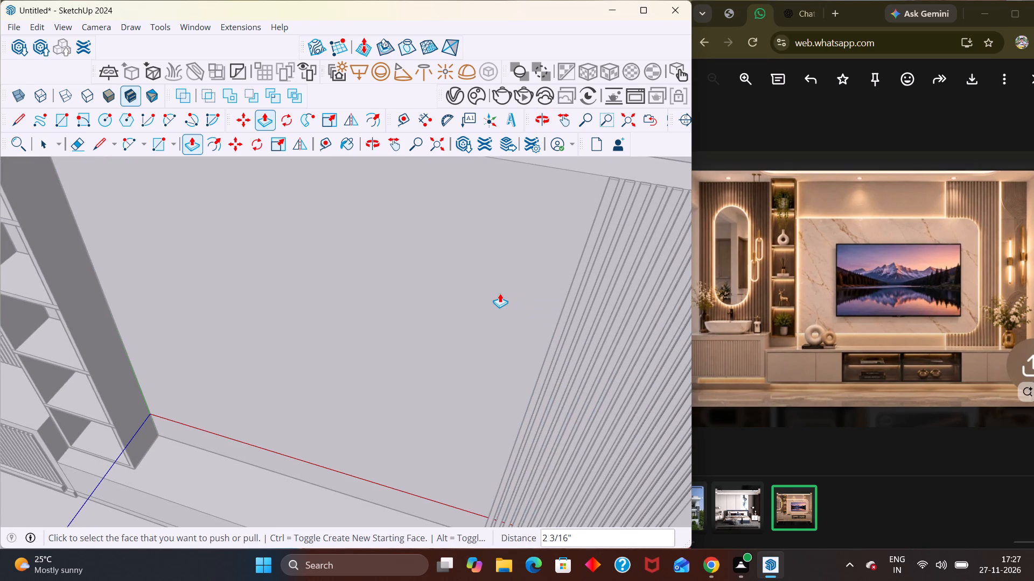
Leave the TV panel's group and the enclosing room group.
{"action": "key", "text": "space"}
{"action": "scroll", "coordinate": [500, 293], "scroll_direction": "down", "scroll_amount": 3}
{"action": "scroll", "coordinate": [497, 297], "scroll_direction": "up", "scroll_amount": 1}
{"action": "scroll", "coordinate": [496, 298], "scroll_direction": "down", "scroll_amount": 6}
{"action": "left_click", "coordinate": [560, 188]}
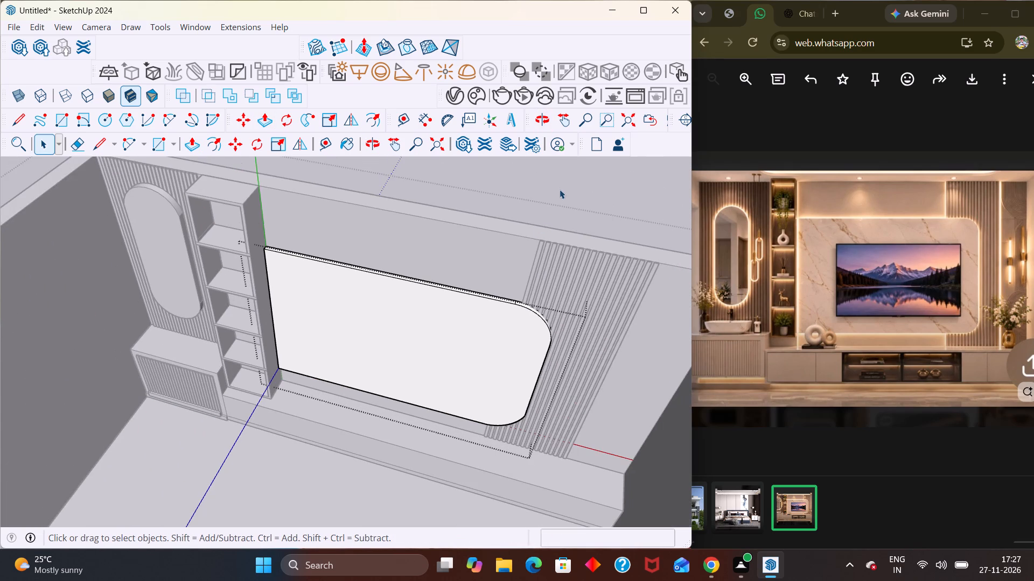
{"action": "middle_click_drag", "start_coordinate": [470, 336], "coordinate": [452, 302]}
{"action": "scroll", "coordinate": [444, 300], "scroll_direction": "down", "scroll_amount": 10}
{"action": "middle_click_drag", "start_coordinate": [473, 373], "coordinate": [550, 214]}
{"action": "scroll", "coordinate": [550, 214], "scroll_direction": "up", "scroll_amount": 1}
{"action": "middle_click", "coordinate": [550, 214]}
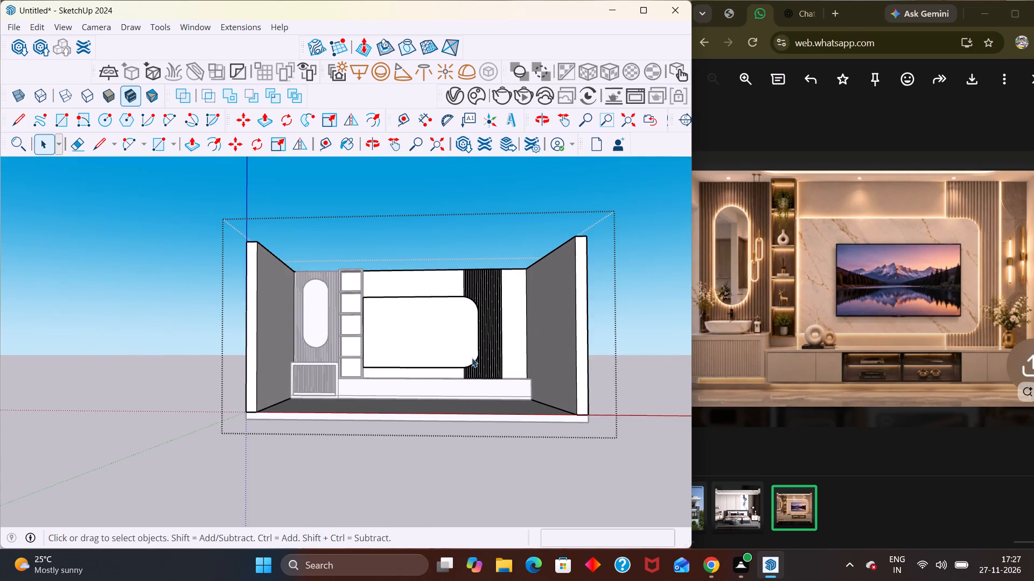
{"action": "scroll", "coordinate": [471, 359], "scroll_direction": "up", "scroll_amount": 1}
{"action": "middle_click_drag", "start_coordinate": [448, 387], "coordinate": [440, 391]}
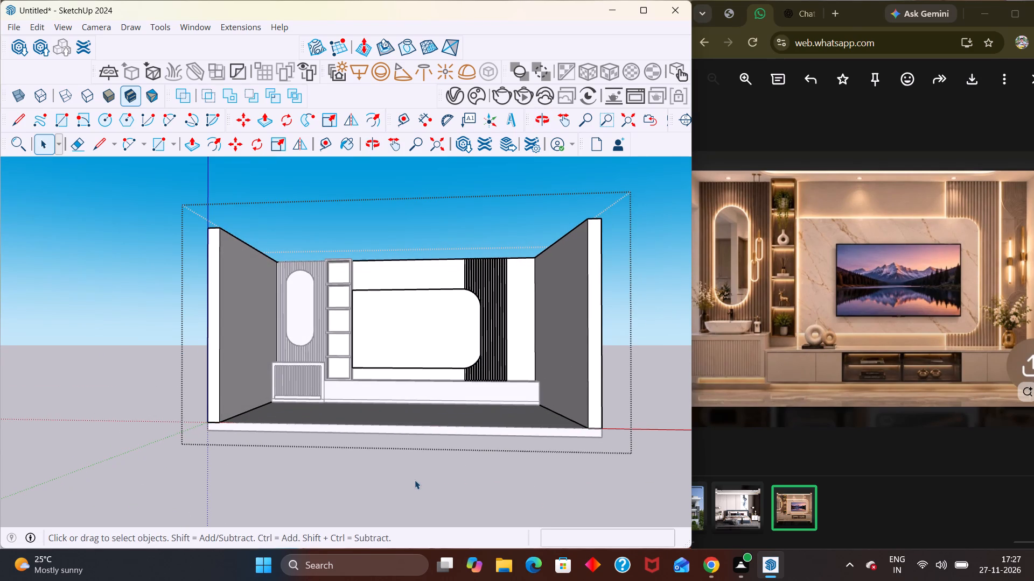
{"action": "left_click", "coordinate": [415, 478]}
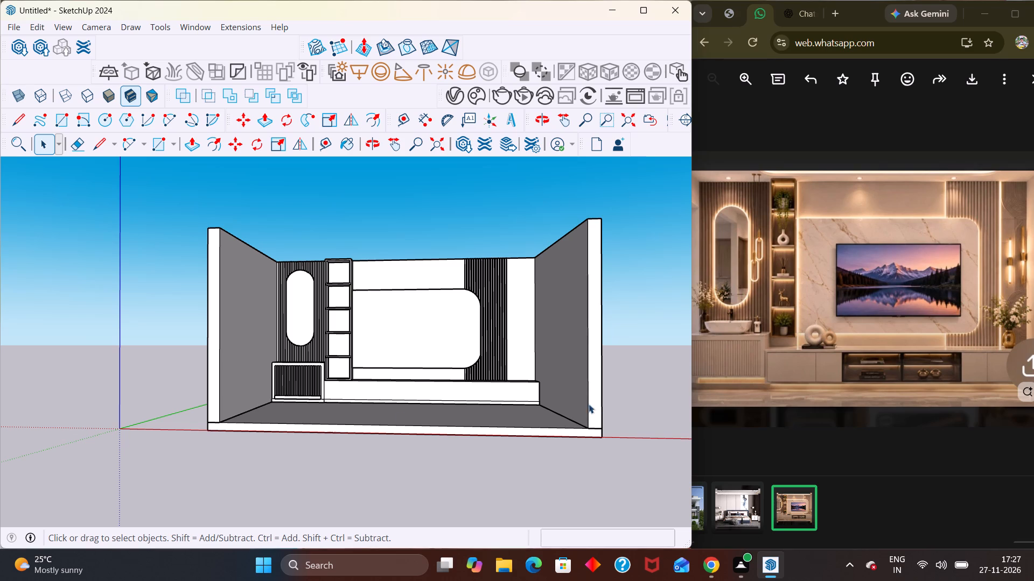
Examine the TV panel, the slats behind it and the long base ledge from several angles against the reference image.
{"action": "scroll", "coordinate": [474, 382], "scroll_direction": "up", "scroll_amount": 6}
{"action": "scroll", "coordinate": [494, 282], "scroll_direction": "up", "scroll_amount": 2}
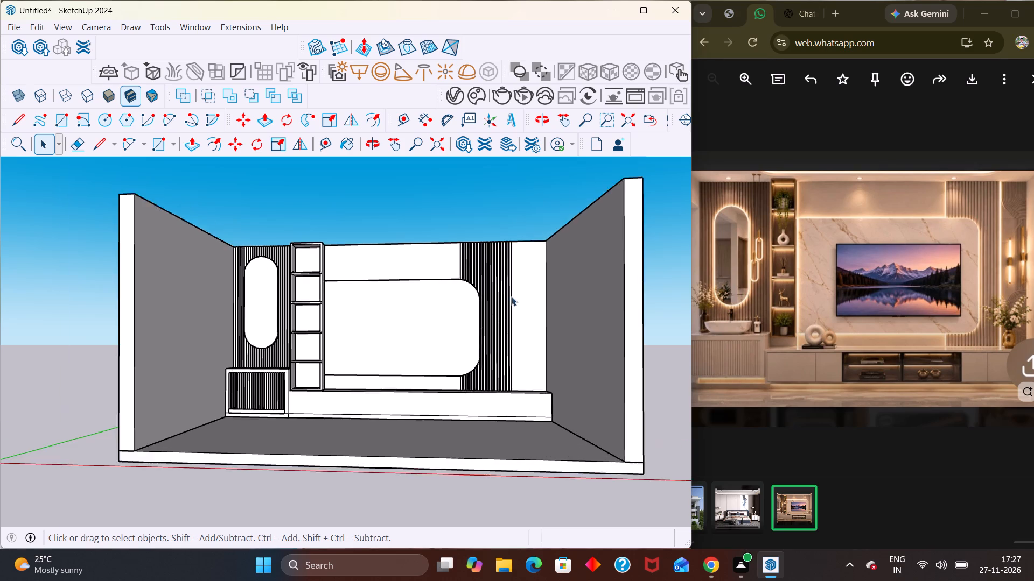
{"action": "scroll", "coordinate": [520, 304], "scroll_direction": "down", "scroll_amount": 3}
{"action": "middle_click_drag", "start_coordinate": [484, 367], "coordinate": [466, 398]}
{"action": "scroll", "coordinate": [474, 392], "scroll_direction": "up", "scroll_amount": 2}
{"action": "middle_click_drag", "start_coordinate": [490, 371], "coordinate": [479, 371]}
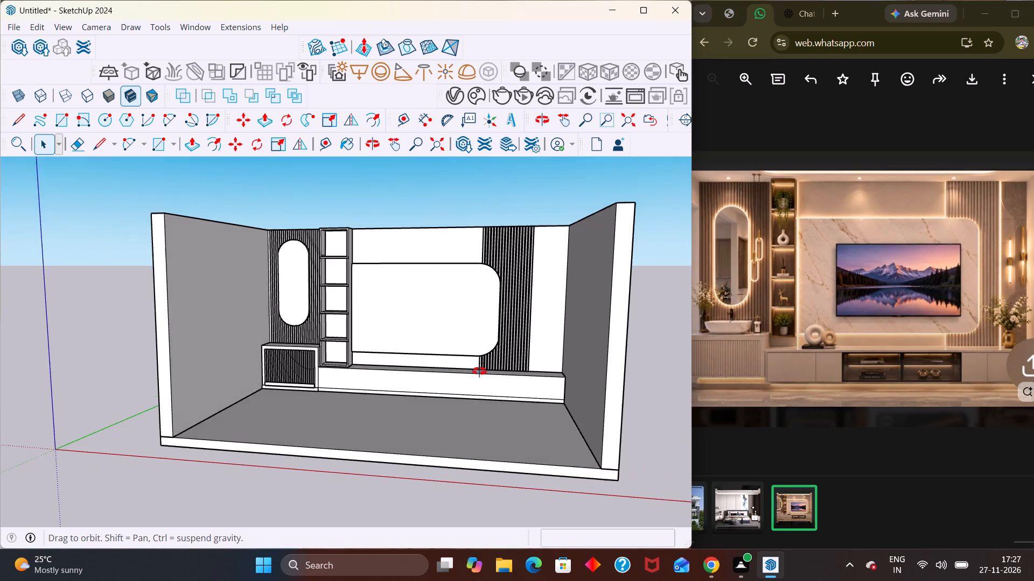
{"action": "middle_click_drag", "start_coordinate": [479, 371], "coordinate": [465, 295]}
{"action": "scroll", "coordinate": [475, 355], "scroll_direction": "up", "scroll_amount": 4}
{"action": "middle_click_drag", "start_coordinate": [483, 370], "coordinate": [484, 346]}
{"action": "scroll", "coordinate": [483, 362], "scroll_direction": "up", "scroll_amount": 1}
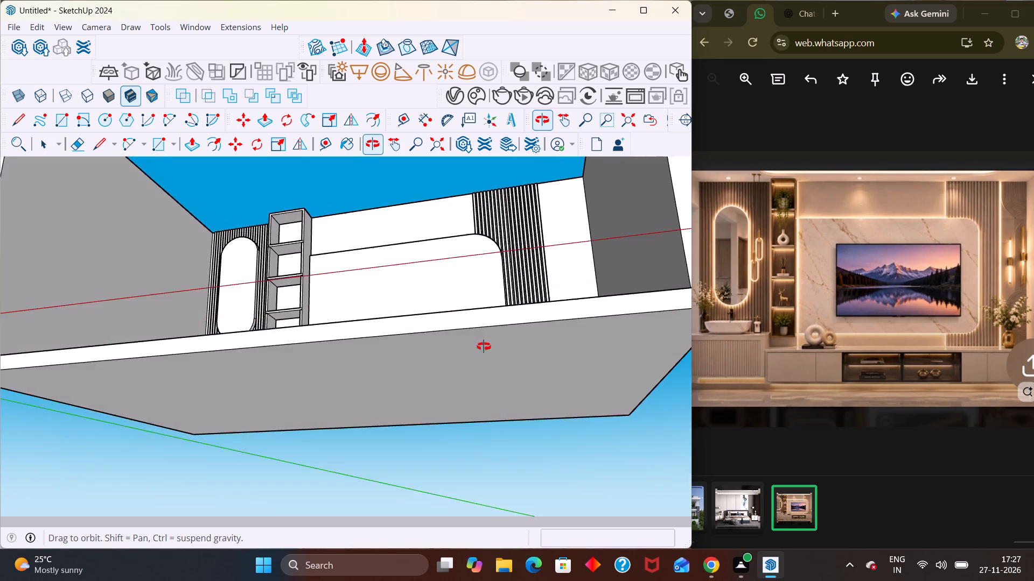
{"action": "middle_click_drag", "start_coordinate": [484, 346], "coordinate": [455, 530]}
{"action": "scroll", "coordinate": [536, 307], "scroll_direction": "up", "scroll_amount": 4}
{"action": "middle_click_drag", "start_coordinate": [537, 306], "coordinate": [360, 434]}
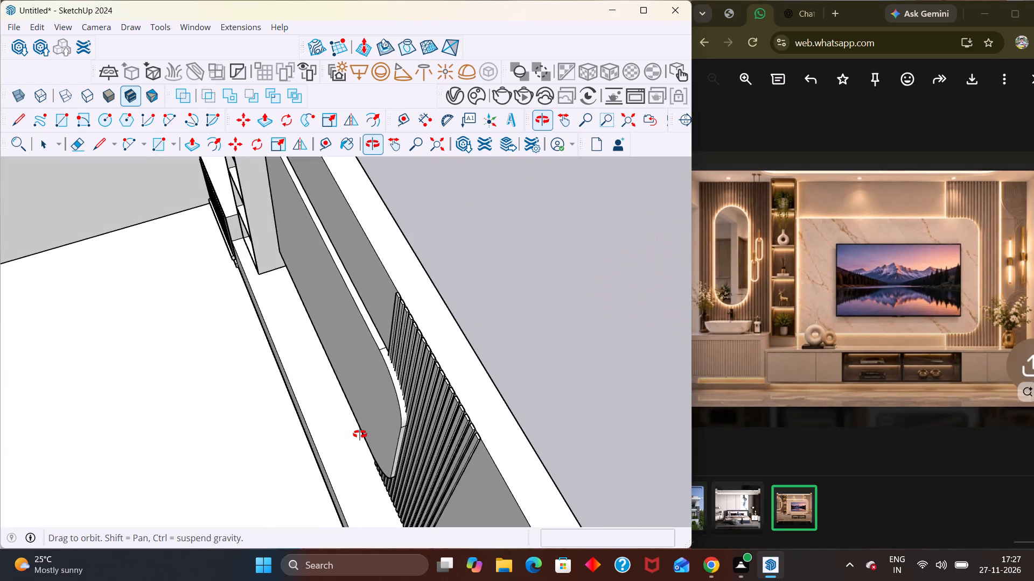
{"action": "middle_click_drag", "start_coordinate": [360, 434], "coordinate": [513, 372]}
{"action": "scroll", "coordinate": [513, 372], "scroll_direction": "up", "scroll_amount": 1}
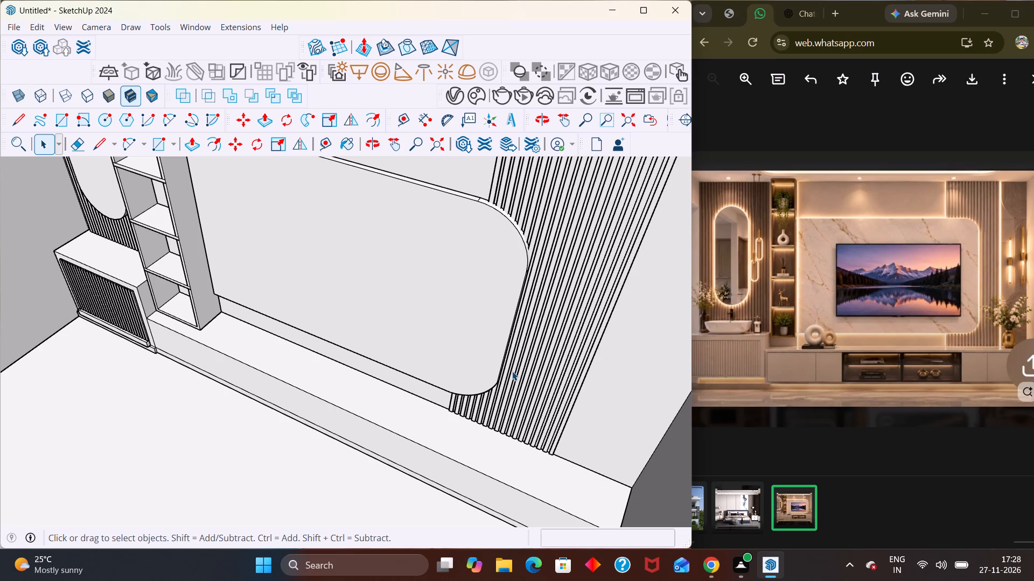
{"action": "scroll", "coordinate": [572, 422], "scroll_direction": "down", "scroll_amount": 2}
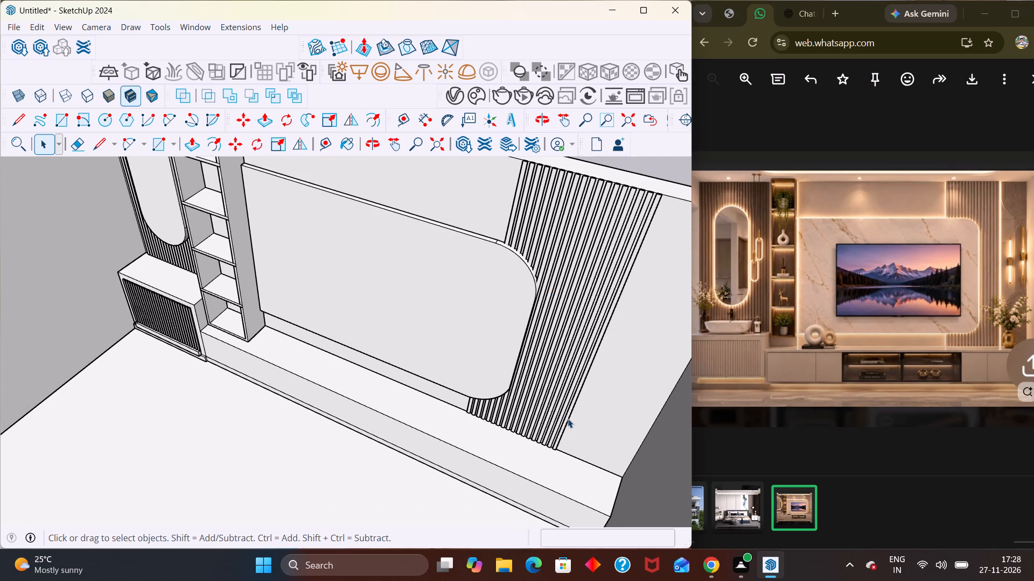
{"action": "middle_click_drag", "start_coordinate": [565, 417], "coordinate": [573, 386]}
{"action": "scroll", "coordinate": [545, 384], "scroll_direction": "down", "scroll_amount": 13}
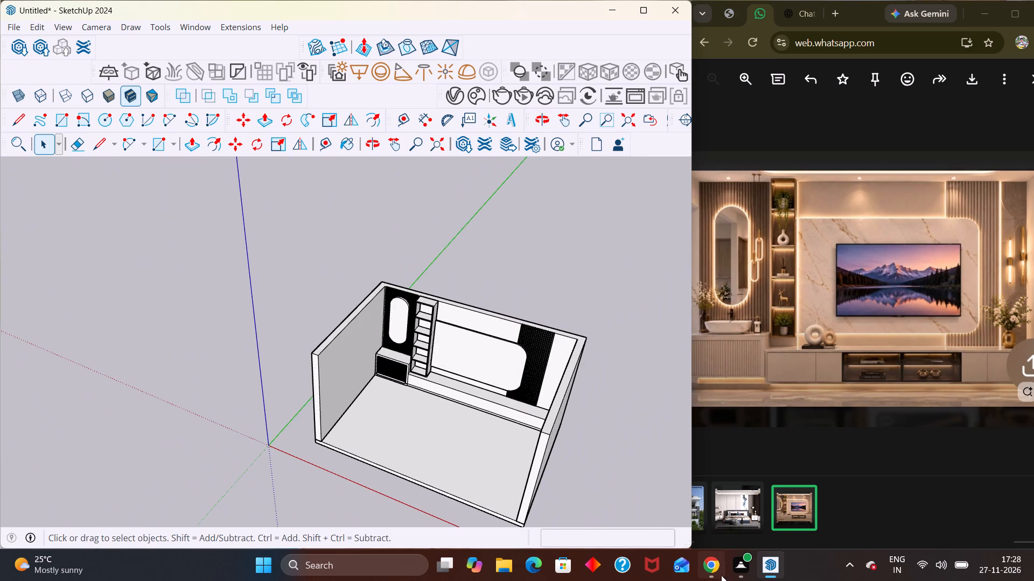
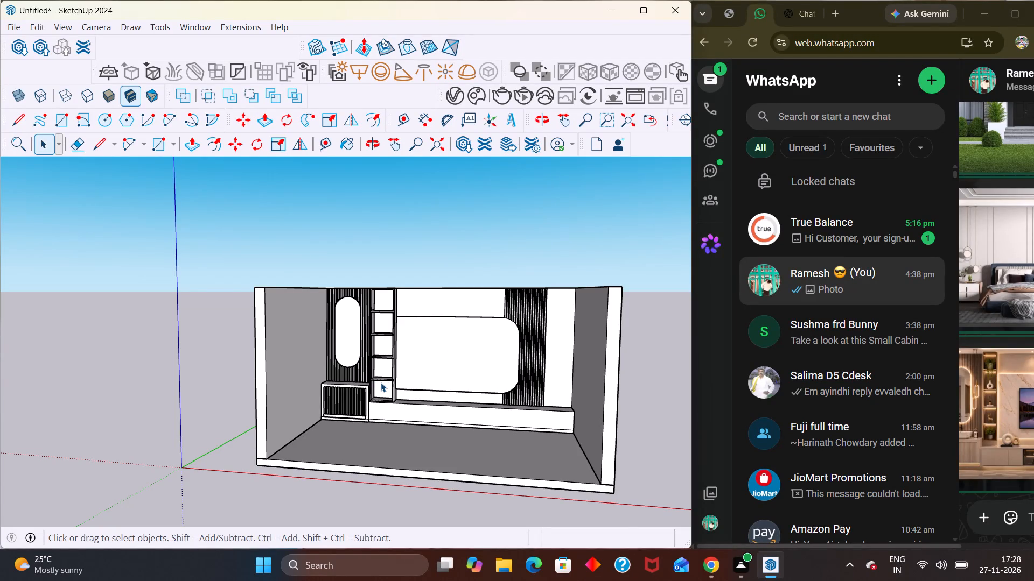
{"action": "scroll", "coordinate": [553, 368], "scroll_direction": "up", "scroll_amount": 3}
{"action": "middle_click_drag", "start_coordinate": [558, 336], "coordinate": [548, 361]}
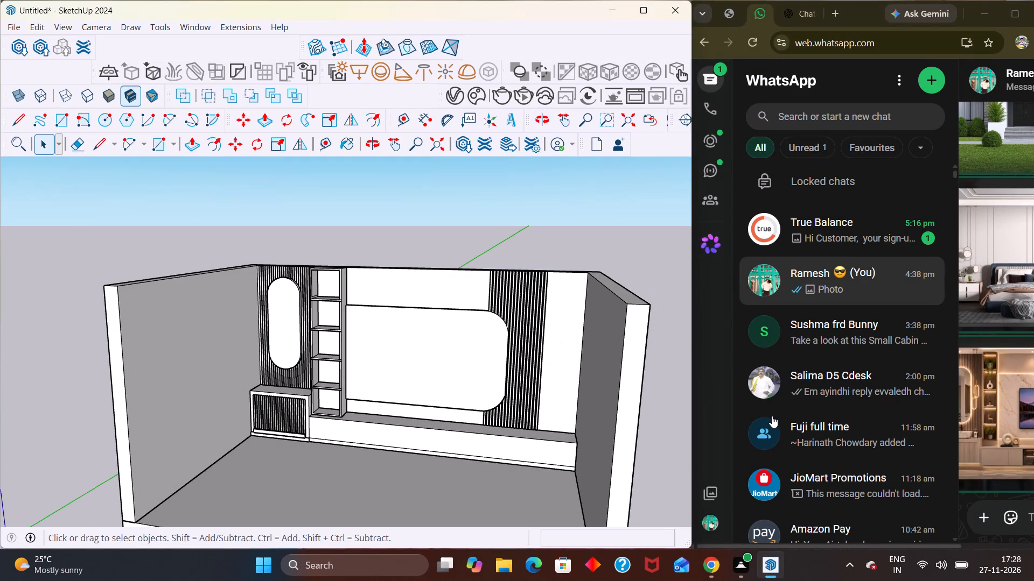
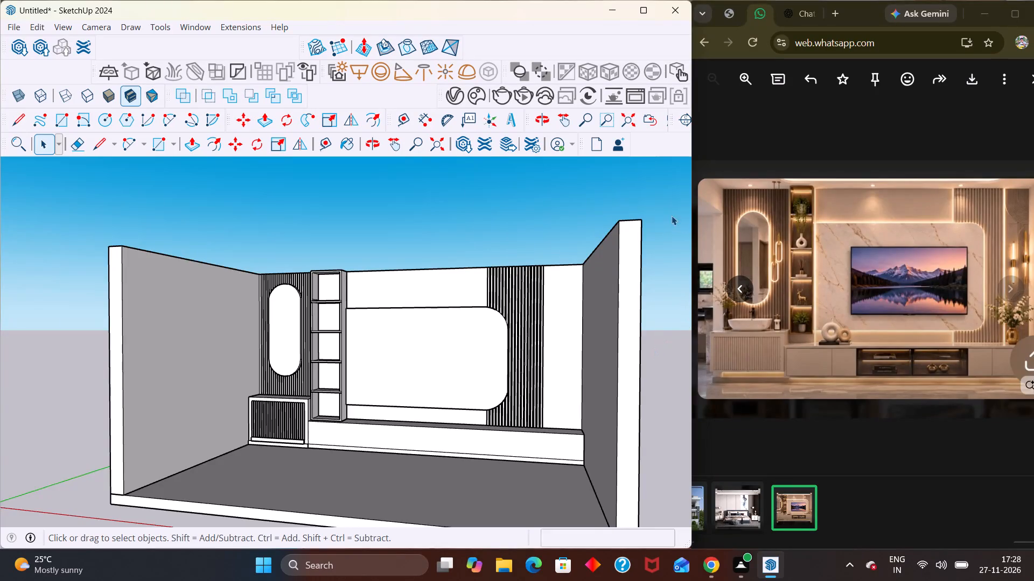
Inside the wall group, draw a rectangle about 3 7/8" by 10' 1 7/8" along the TV-side fluted panel's outer edge, ending at the base unit.
{"action": "scroll", "coordinate": [665, 216], "scroll_direction": "up", "scroll_amount": 4}
{"action": "middle_click_drag", "start_coordinate": [509, 307], "coordinate": [514, 387]}
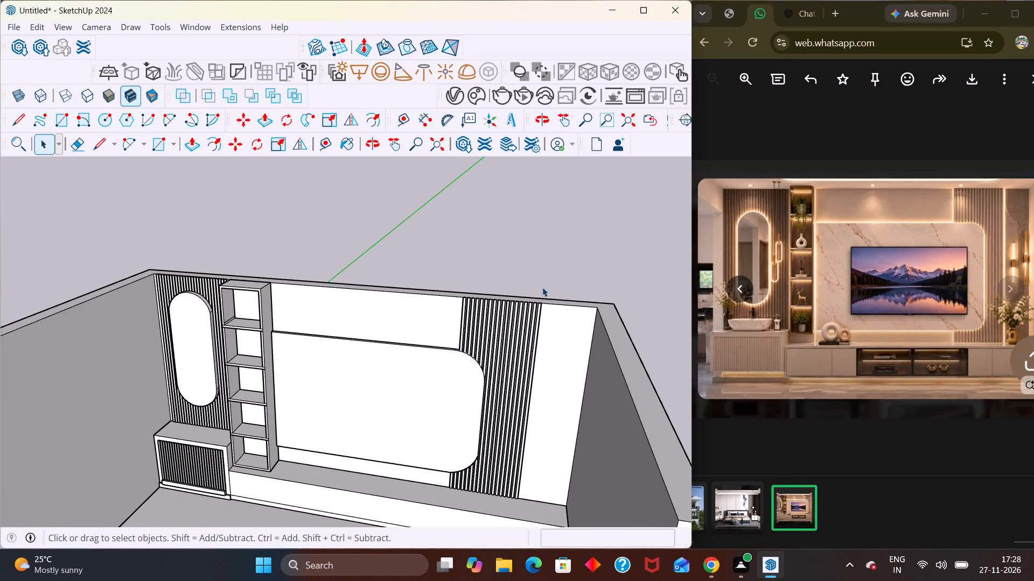
{"action": "scroll", "coordinate": [522, 282], "scroll_direction": "up", "scroll_amount": 6}
{"action": "scroll", "coordinate": [549, 317], "scroll_direction": "down", "scroll_amount": 1}
{"action": "middle_click_drag", "start_coordinate": [549, 328], "coordinate": [547, 352]}
{"action": "scroll", "coordinate": [559, 360], "scroll_direction": "up", "scroll_amount": 2}
{"action": "middle_click_drag", "start_coordinate": [563, 356], "coordinate": [554, 330]}
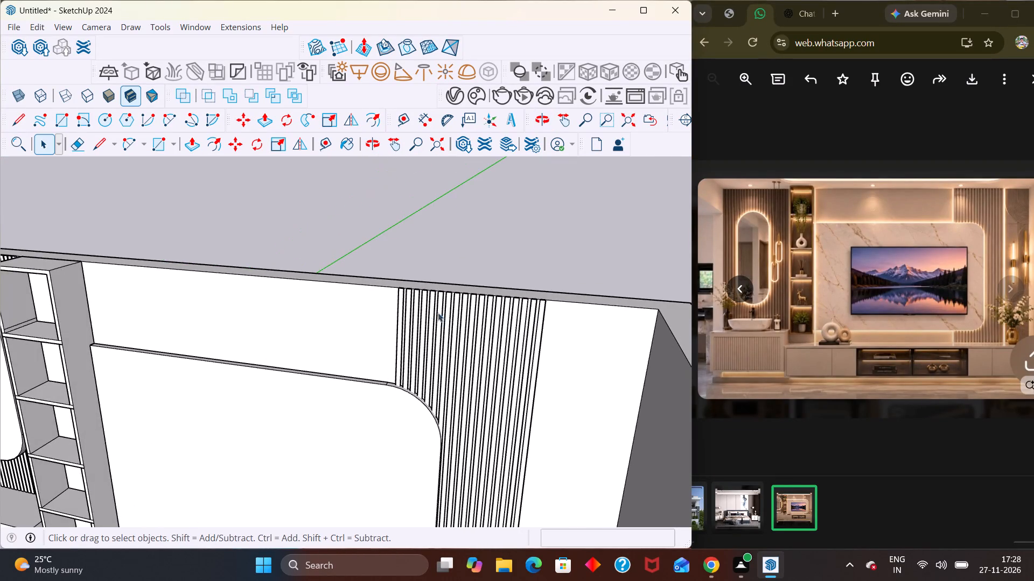
{"action": "scroll", "coordinate": [448, 315], "scroll_direction": "down", "scroll_amount": 5}
{"action": "scroll", "coordinate": [529, 320], "scroll_direction": "up", "scroll_amount": 1}
{"action": "scroll", "coordinate": [532, 321], "scroll_direction": "down", "scroll_amount": 9}
{"action": "middle_click_drag", "start_coordinate": [502, 361], "coordinate": [542, 337]}
{"action": "middle_click", "coordinate": [542, 337]}
{"action": "scroll", "coordinate": [532, 336], "scroll_direction": "up", "scroll_amount": 2}
{"action": "middle_click_drag", "start_coordinate": [522, 330], "coordinate": [520, 308]}
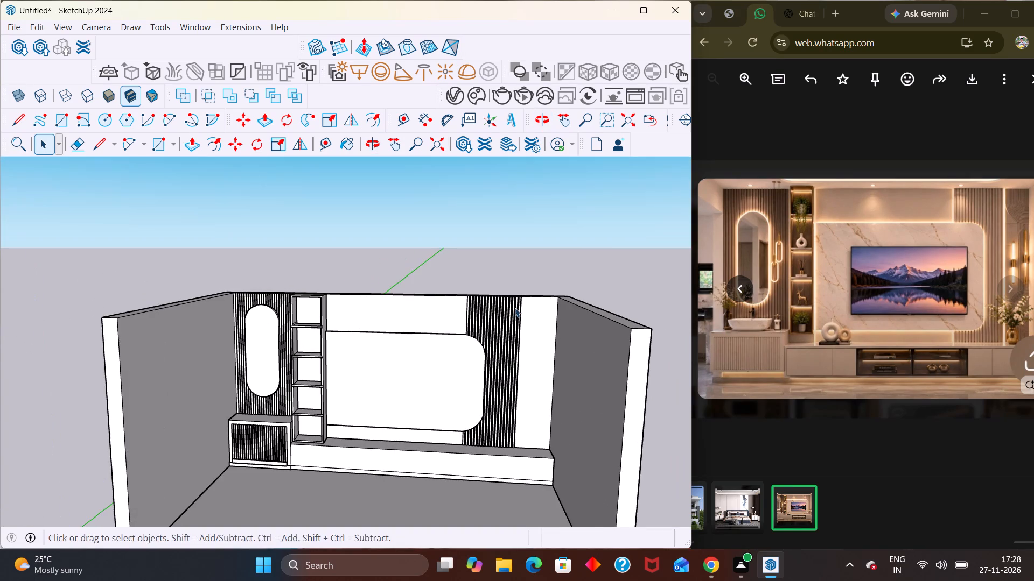
{"action": "middle_click_drag", "start_coordinate": [515, 309], "coordinate": [516, 338]}
{"action": "key", "text": "r"}
{"action": "scroll", "coordinate": [551, 285], "scroll_direction": "up", "scroll_amount": 2}
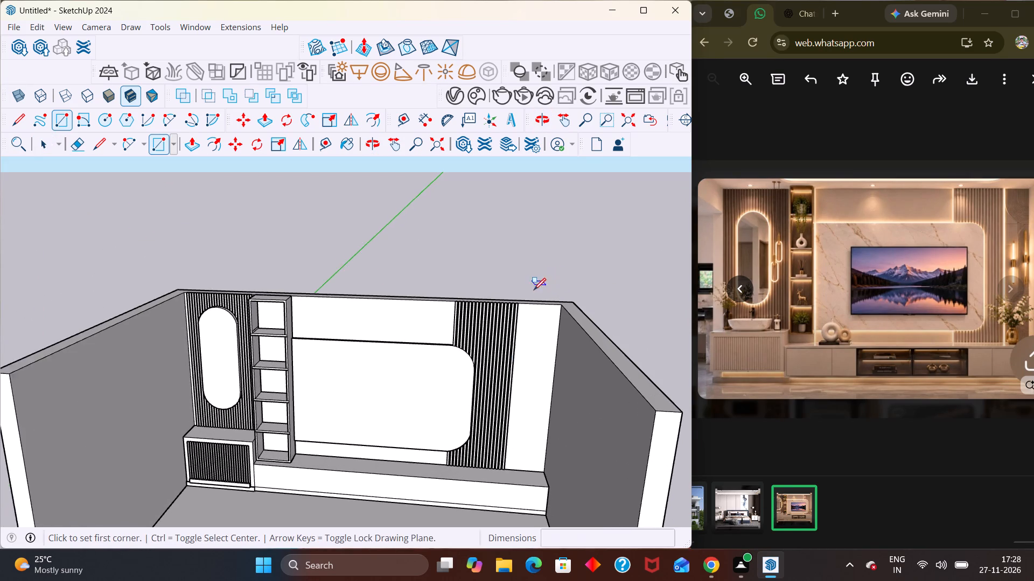
{"action": "scroll", "coordinate": [534, 293], "scroll_direction": "down", "scroll_amount": 1}
{"action": "scroll", "coordinate": [534, 293], "scroll_direction": "up", "scroll_amount": 2}
{"action": "key", "text": "space"}
{"action": "double_click", "coordinate": [525, 336]}
{"action": "key", "text": "r"}
{"action": "scroll", "coordinate": [512, 293], "scroll_direction": "up", "scroll_amount": 3}
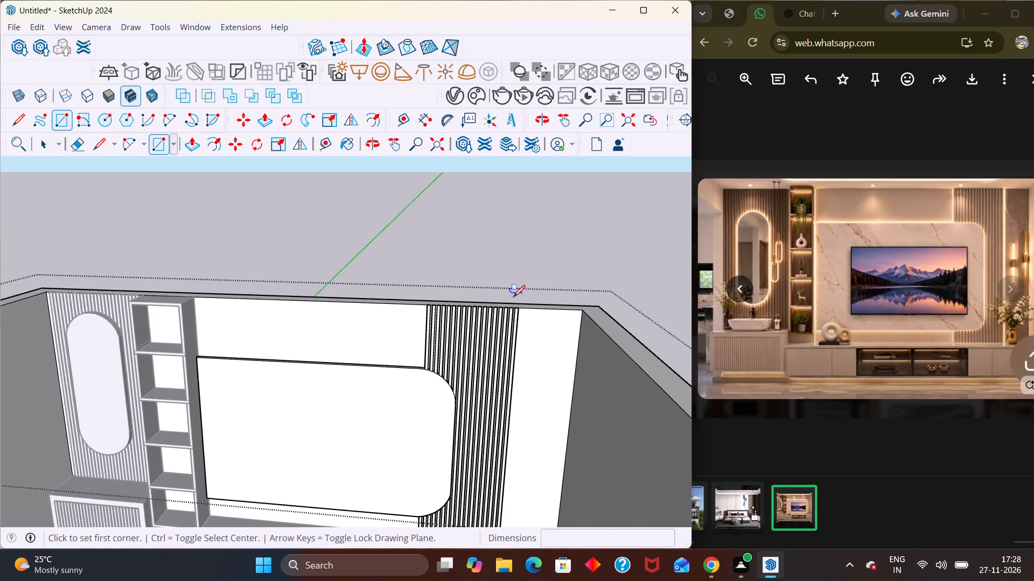
{"action": "scroll", "coordinate": [513, 297], "scroll_direction": "up", "scroll_amount": 13}
{"action": "middle_click_drag", "start_coordinate": [532, 330], "coordinate": [515, 400]}
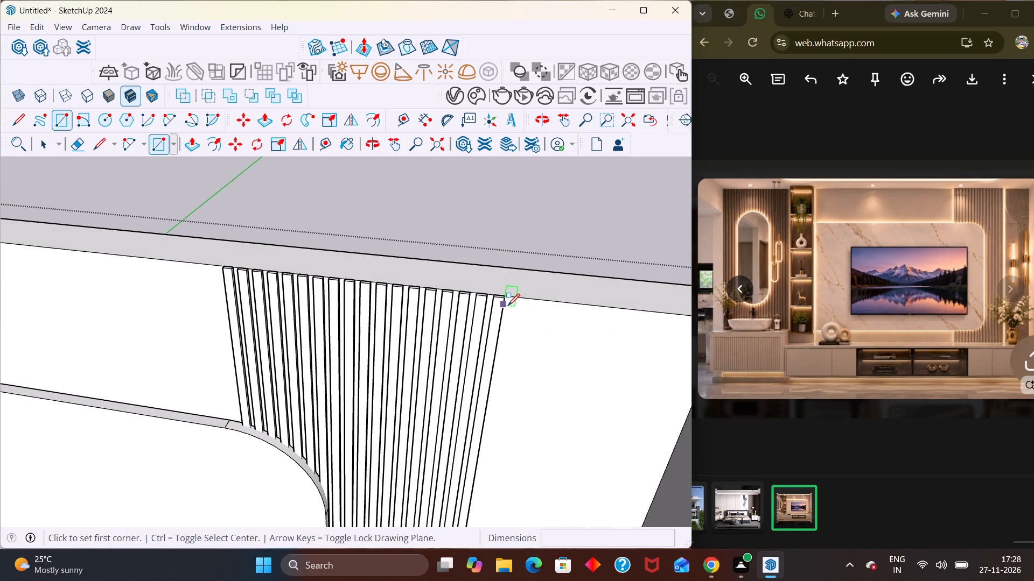
{"action": "scroll", "coordinate": [506, 297], "scroll_direction": "up", "scroll_amount": 8}
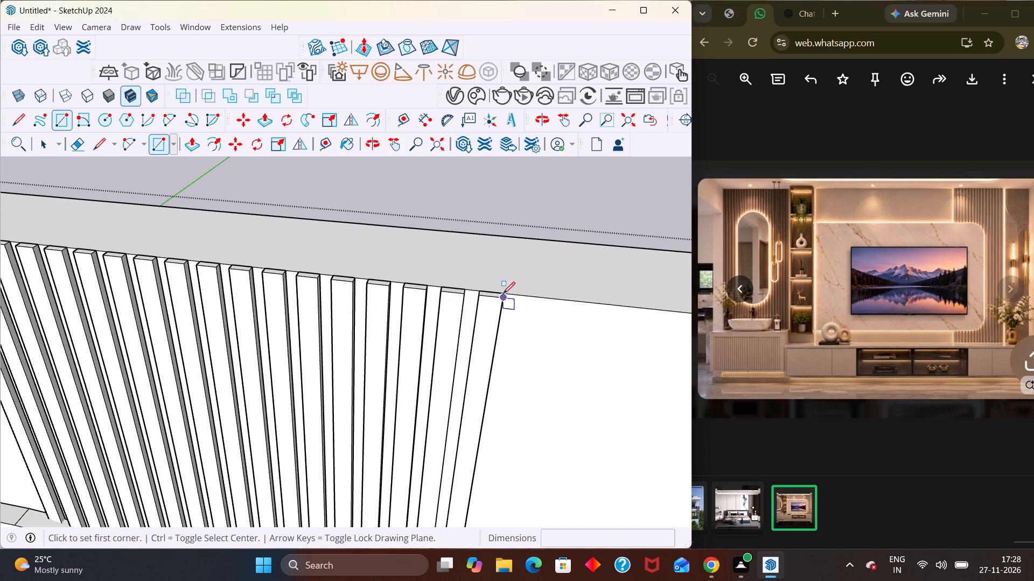
{"action": "middle_click_drag", "start_coordinate": [503, 294], "coordinate": [502, 346]}
{"action": "middle_click_drag", "start_coordinate": [559, 303], "coordinate": [541, 372]}
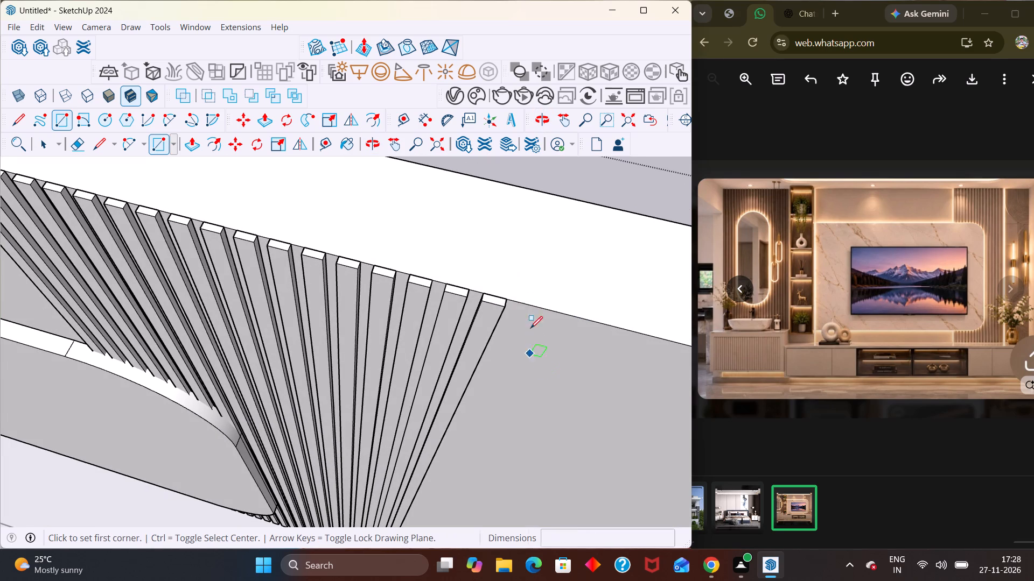
{"action": "left_click", "coordinate": [508, 297]}
{"action": "scroll", "coordinate": [525, 297], "scroll_direction": "down", "scroll_amount": 5}
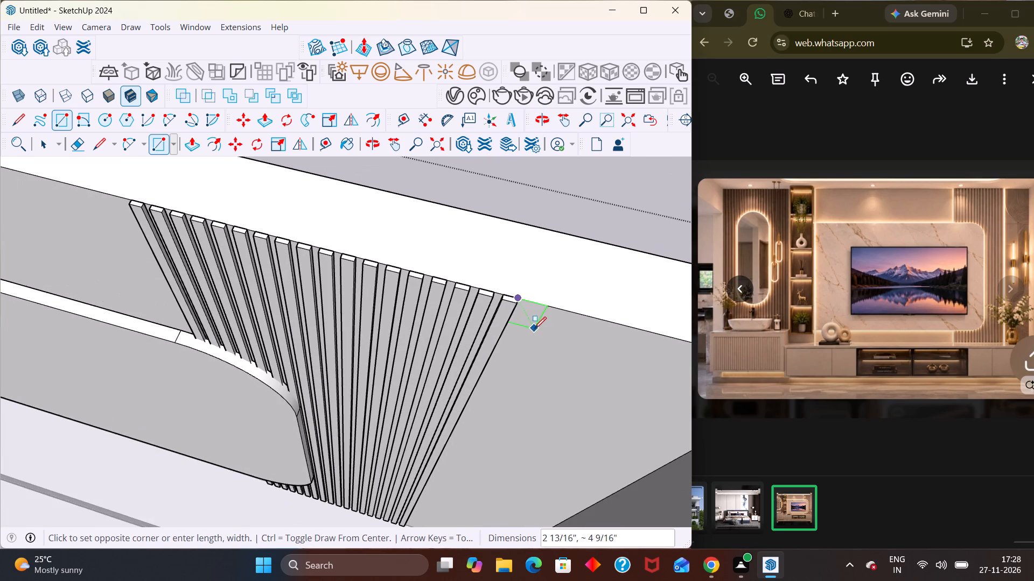
{"action": "scroll", "coordinate": [534, 329], "scroll_direction": "down", "scroll_amount": 9}
{"action": "scroll", "coordinate": [458, 478], "scroll_direction": "up", "scroll_amount": 4}
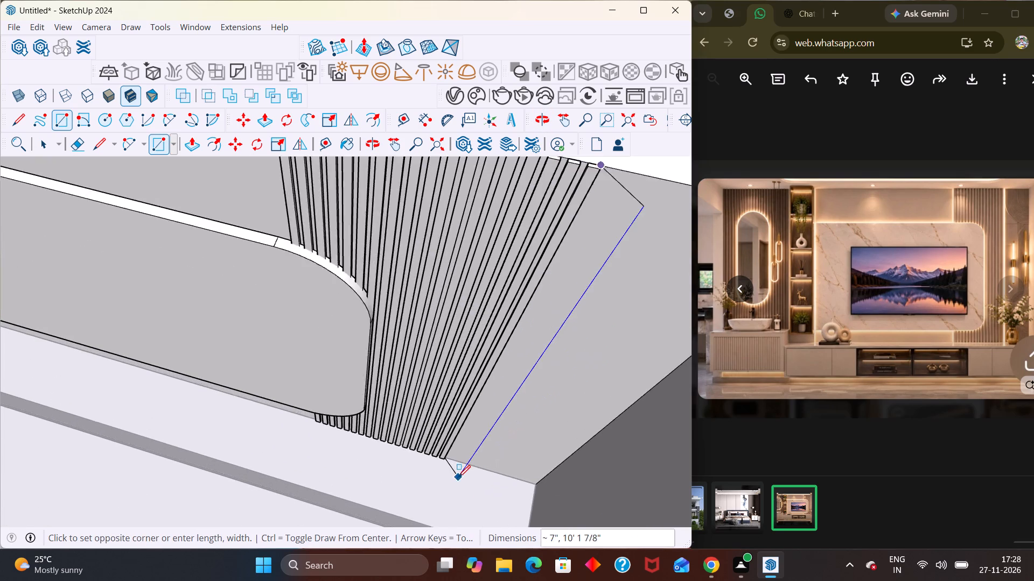
{"action": "scroll", "coordinate": [458, 477], "scroll_direction": "up", "scroll_amount": 9}
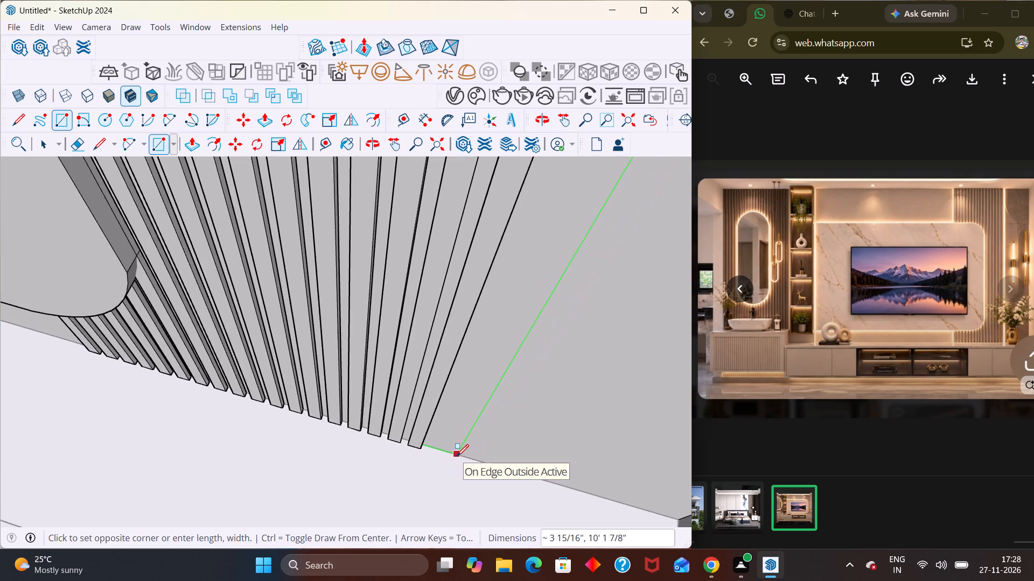
{"action": "middle_click_drag", "start_coordinate": [457, 456], "coordinate": [413, 443]}
{"action": "scroll", "coordinate": [410, 441], "scroll_direction": "up", "scroll_amount": 1}
{"action": "scroll", "coordinate": [413, 438], "scroll_direction": "down", "scroll_amount": 19}
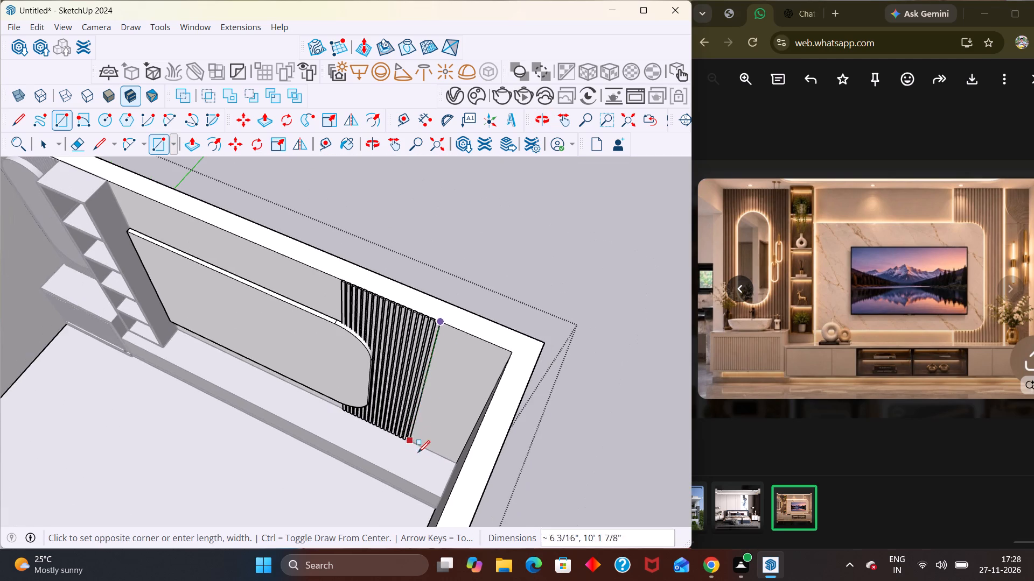
{"action": "scroll", "coordinate": [413, 438], "scroll_direction": "up", "scroll_amount": 6}
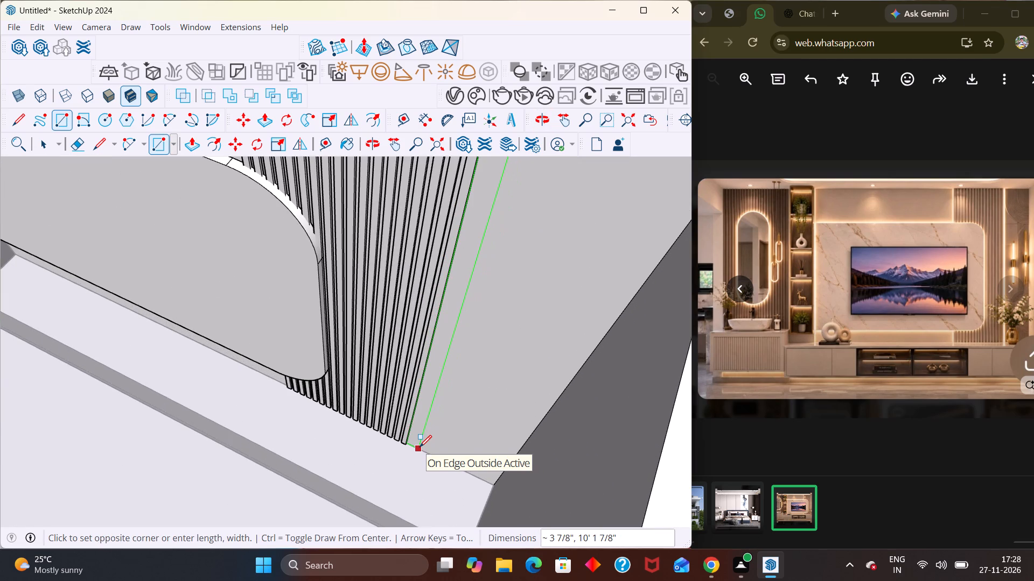
{"action": "left_click", "coordinate": [420, 447]}
{"action": "key", "text": "space"}
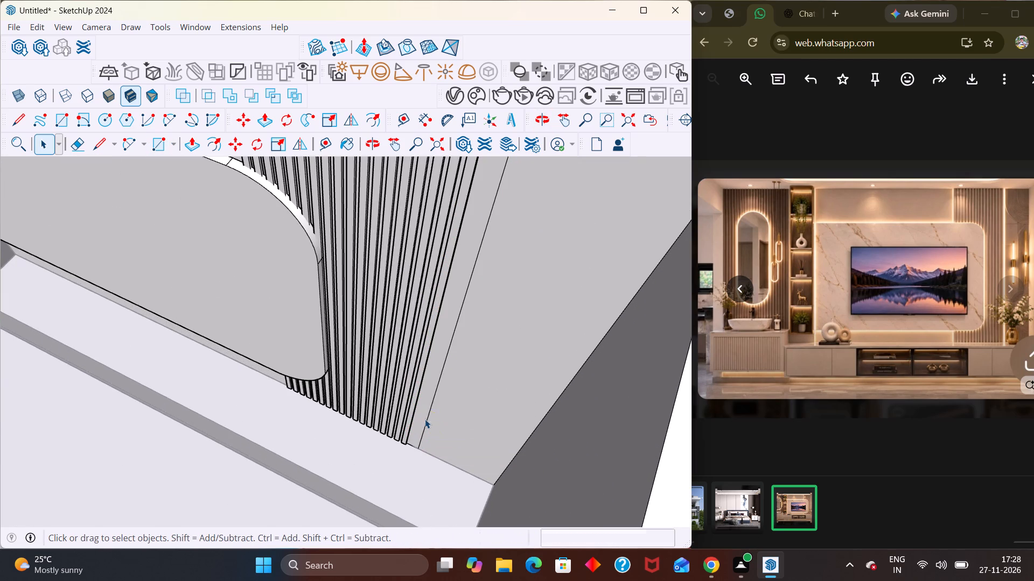
Make the narrow strip beside the TV-side fluted panel into a group.
{"action": "double_click", "coordinate": [425, 419]}
{"action": "right_click", "coordinate": [425, 419]}
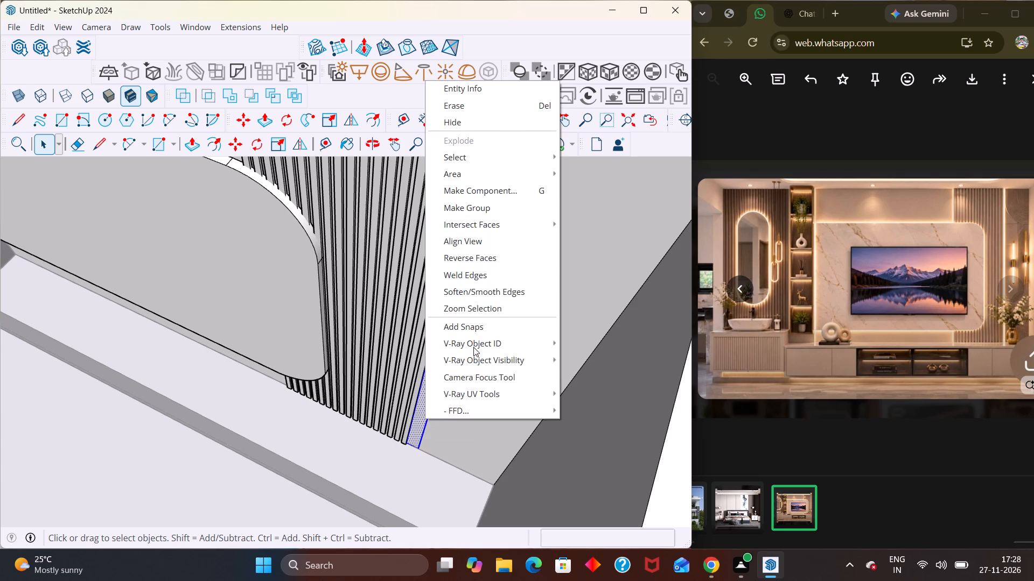
{"action": "left_click", "coordinate": [481, 206]}
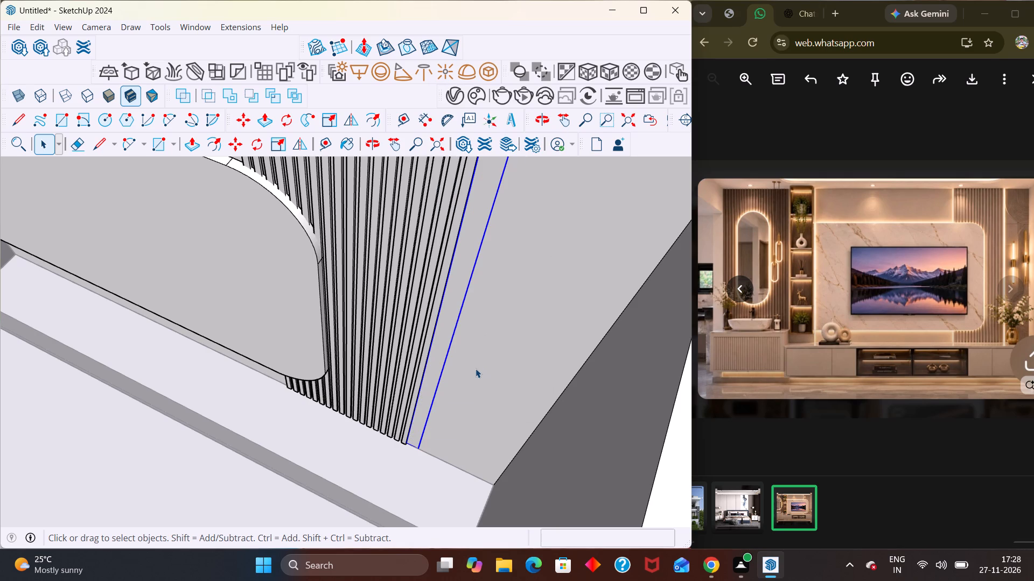
Push/Pull the grouped strip's face out from the wall to the depth of the adjacent fluted slats, and close the groups.
{"action": "key", "text": "p"}
{"action": "key", "text": "space"}
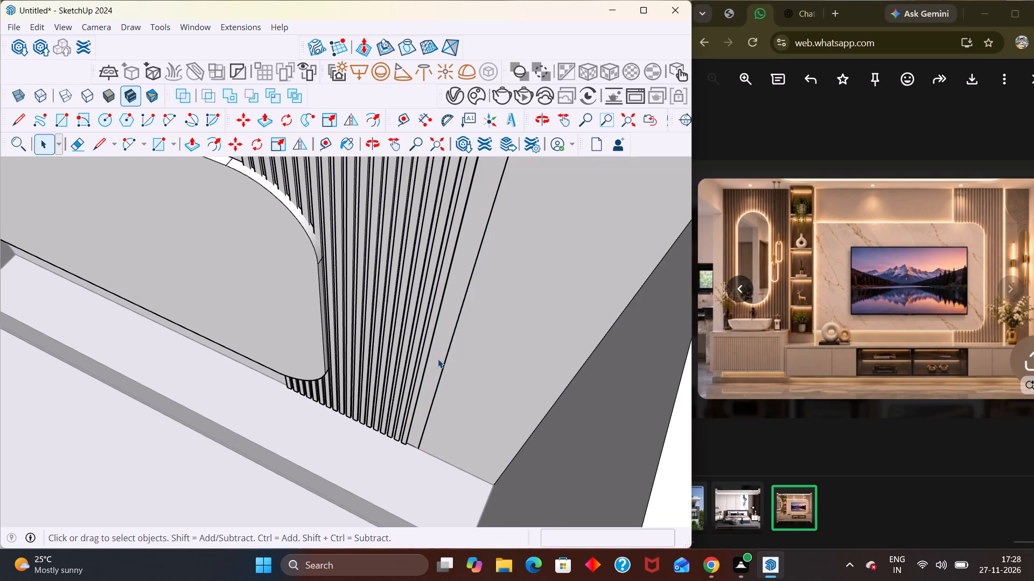
{"action": "double_click", "coordinate": [438, 359]}
{"action": "key", "text": "p"}
{"action": "key", "text": "space"}
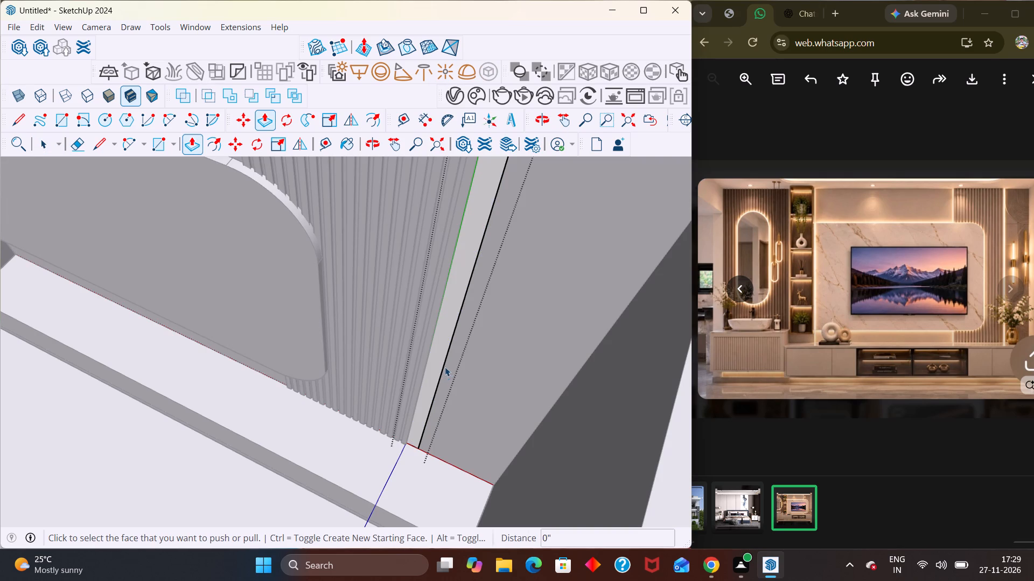
{"action": "left_click", "coordinate": [446, 367]}
{"action": "left_click", "coordinate": [493, 392]}
{"action": "double_click", "coordinate": [432, 369]}
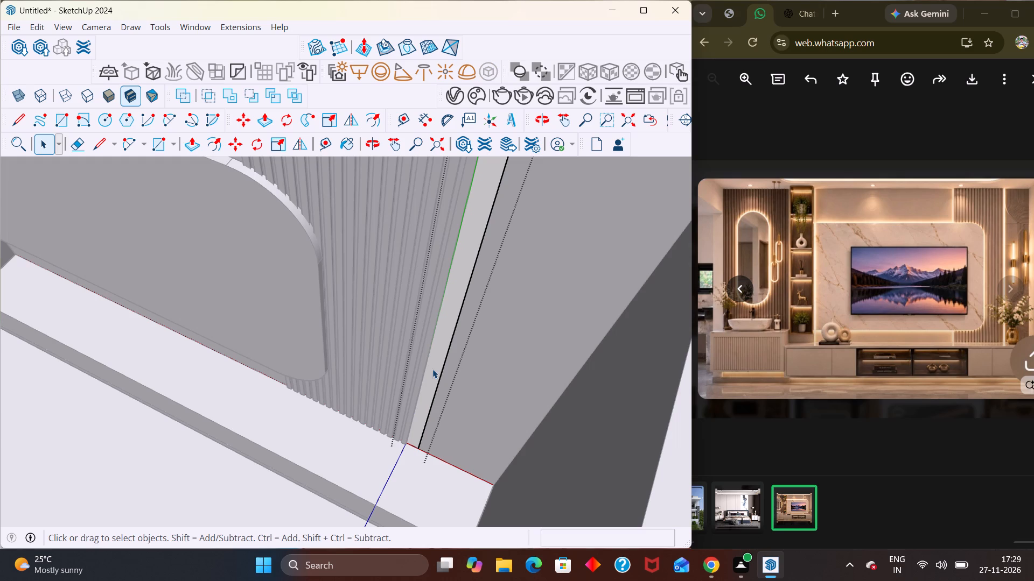
{"action": "key", "text": "p"}
{"action": "left_click", "coordinate": [432, 369]}
{"action": "middle_click_drag", "start_coordinate": [427, 388], "coordinate": [367, 391]}
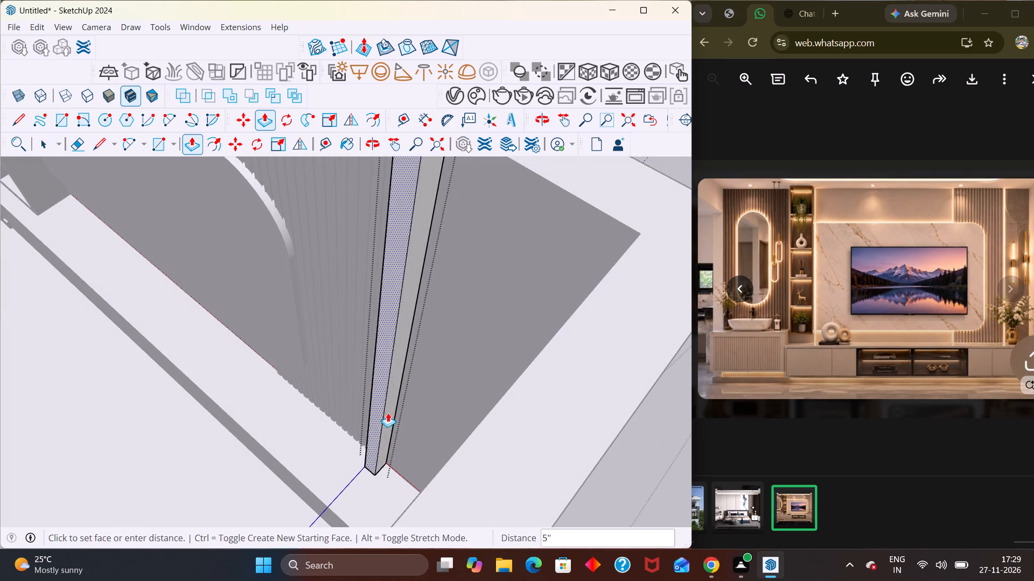
{"action": "middle_click_drag", "start_coordinate": [400, 430], "coordinate": [416, 519]}
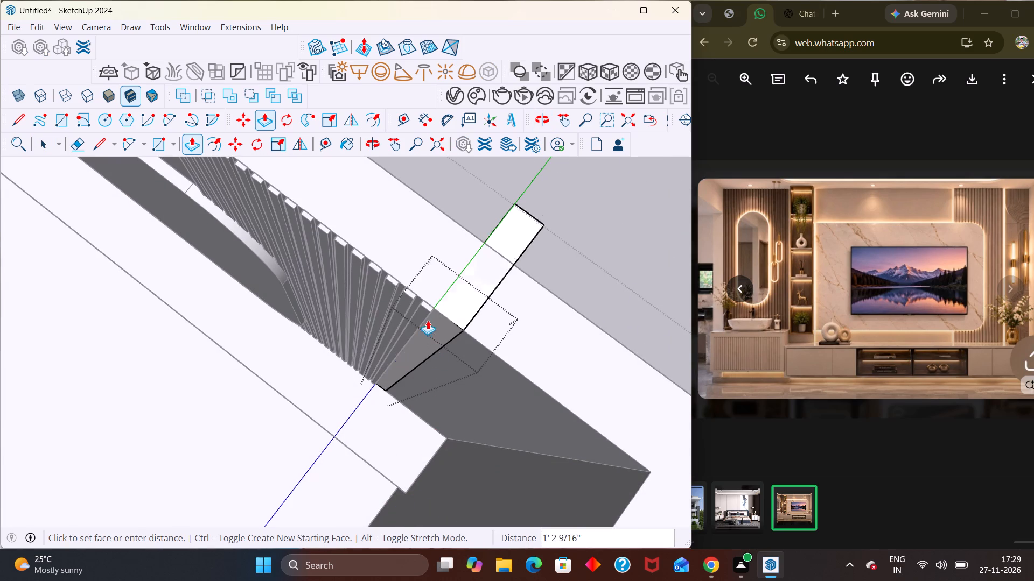
{"action": "left_click", "coordinate": [428, 316]}
{"action": "key", "text": "space"}
{"action": "left_click", "coordinate": [595, 259]}
{"action": "scroll", "coordinate": [464, 349], "scroll_direction": "down", "scroll_amount": 11}
{"action": "middle_click_drag", "start_coordinate": [491, 363], "coordinate": [507, 359]}
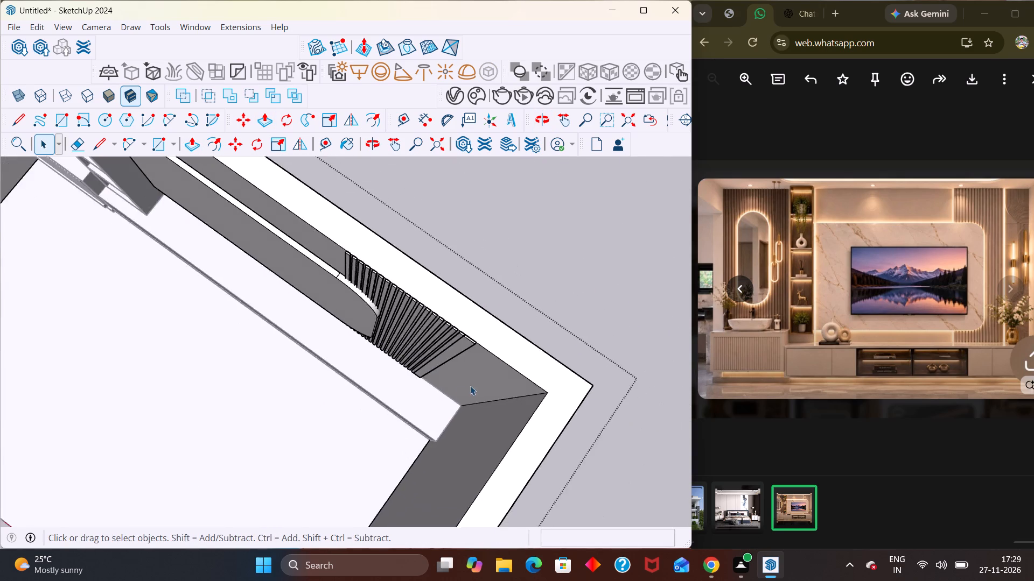
{"action": "middle_click_drag", "start_coordinate": [458, 393], "coordinate": [582, 280]}
{"action": "left_click", "coordinate": [635, 256]}
Review the TV wall and the whole room from several angles, comparing them with the reference image.
{"action": "scroll", "coordinate": [429, 399], "scroll_direction": "up", "scroll_amount": 1}
{"action": "scroll", "coordinate": [415, 408], "scroll_direction": "down", "scroll_amount": 11}
{"action": "middle_click", "coordinate": [415, 408]}
{"action": "middle_click_drag", "start_coordinate": [397, 431], "coordinate": [423, 351]}
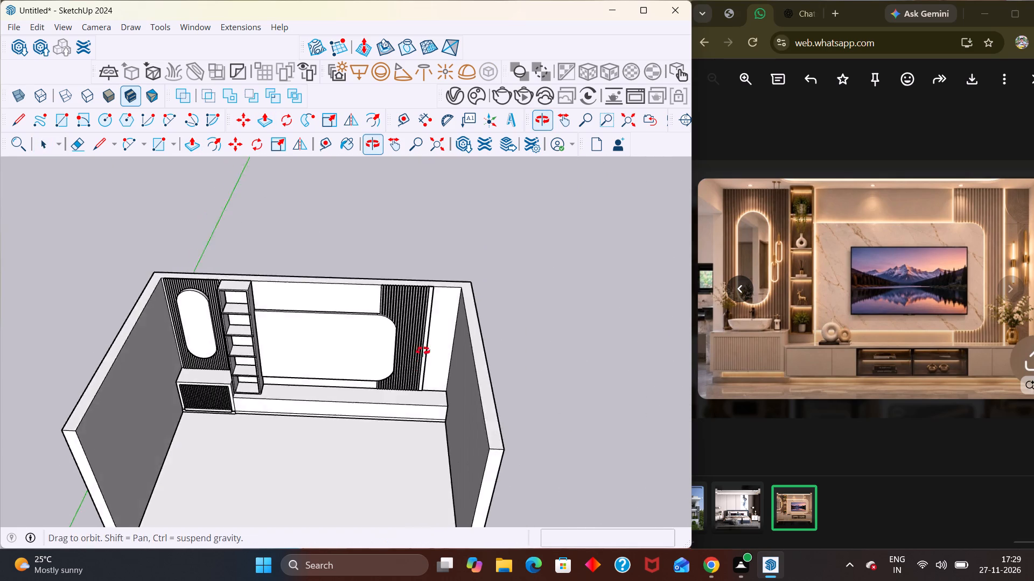
{"action": "middle_click_drag", "start_coordinate": [423, 351], "coordinate": [434, 290]}
{"action": "scroll", "coordinate": [434, 290], "scroll_direction": "up", "scroll_amount": 1}
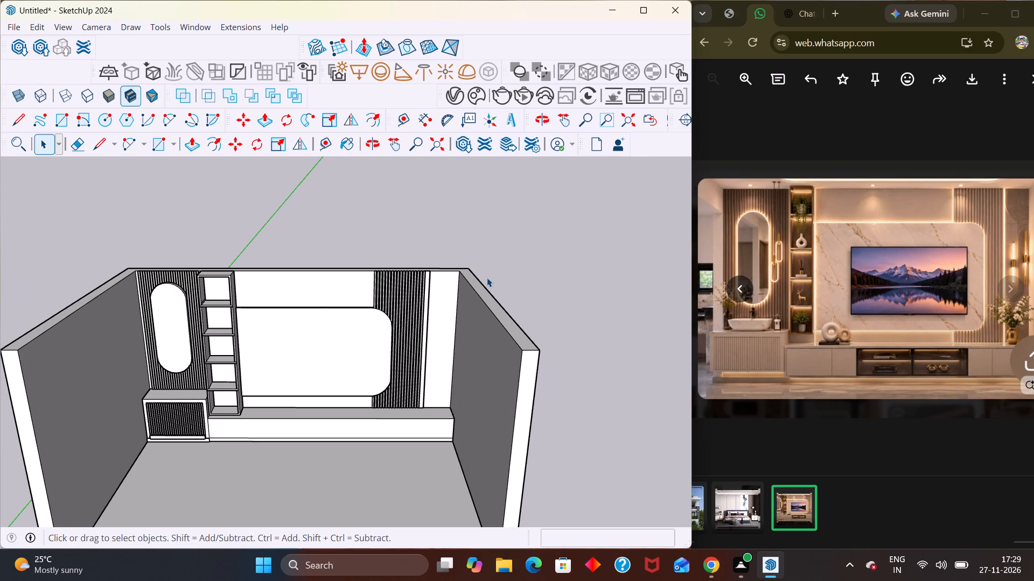
{"action": "middle_click_drag", "start_coordinate": [508, 290], "coordinate": [483, 234]}
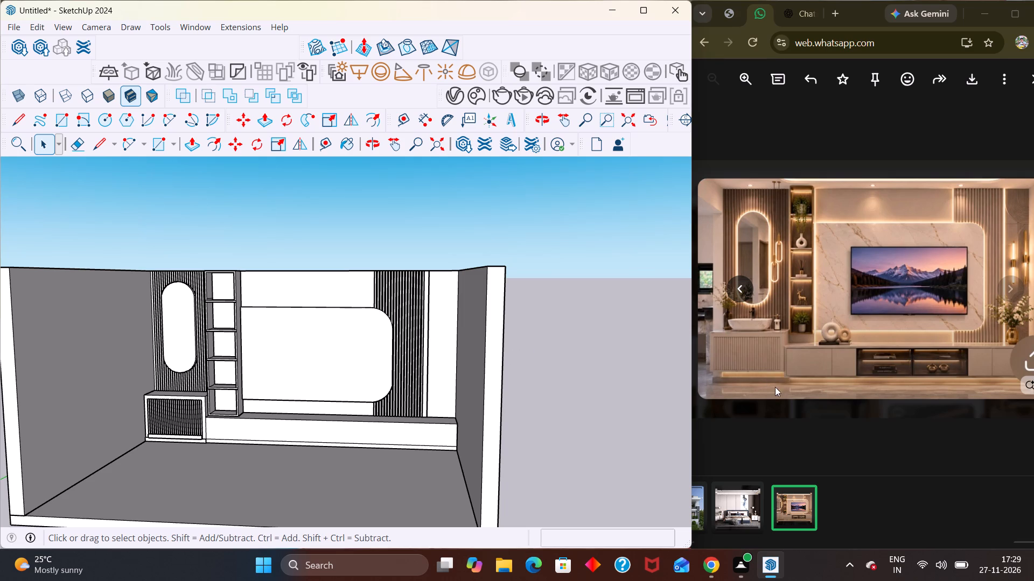
{"action": "scroll", "coordinate": [492, 396], "scroll_direction": "down", "scroll_amount": 7}
{"action": "middle_click_drag", "start_coordinate": [501, 437], "coordinate": [316, 376]}
{"action": "scroll", "coordinate": [316, 376], "scroll_direction": "up", "scroll_amount": 2}
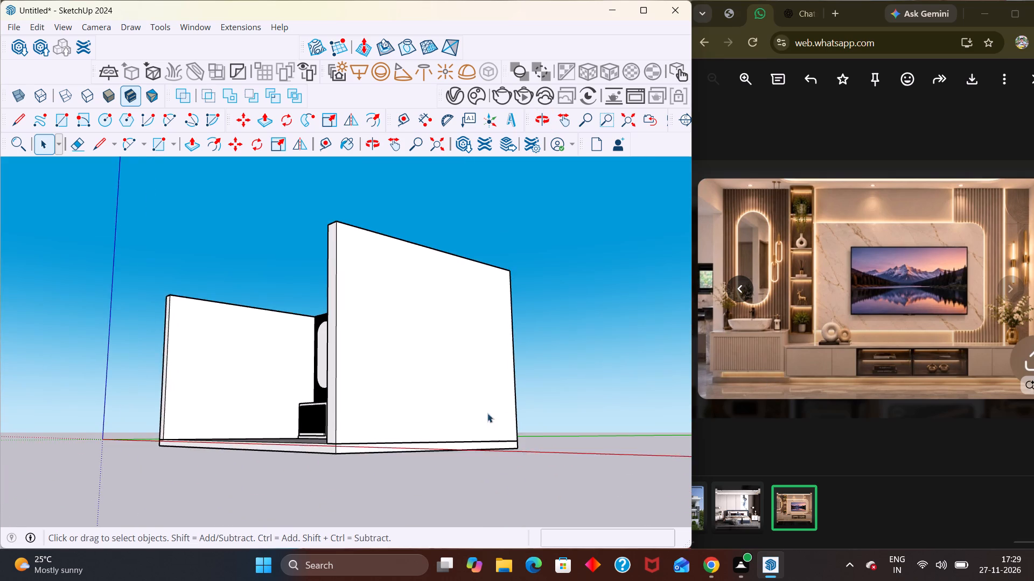
{"action": "scroll", "coordinate": [496, 413], "scroll_direction": "down", "scroll_amount": 1}
{"action": "middle_click_drag", "start_coordinate": [432, 441], "coordinate": [596, 448]}
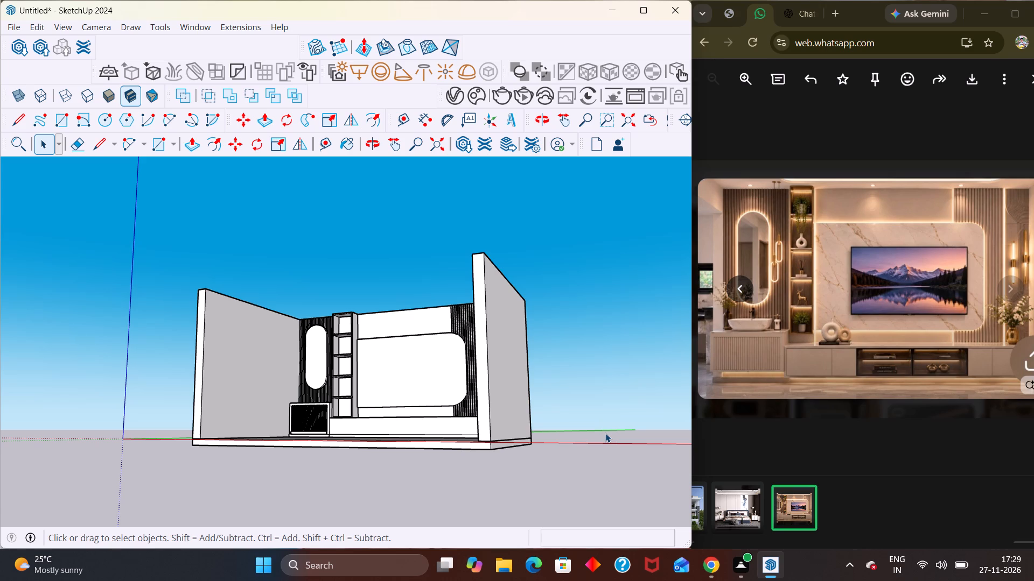
{"action": "scroll", "coordinate": [621, 443], "scroll_direction": "down", "scroll_amount": 1}
{"action": "middle_click_drag", "start_coordinate": [590, 469], "coordinate": [616, 501]}
{"action": "middle_click_drag", "start_coordinate": [570, 456], "coordinate": [609, 500]}
{"action": "left_click", "coordinate": [579, 471]}
{"action": "scroll", "coordinate": [524, 454], "scroll_direction": "down", "scroll_amount": 3}
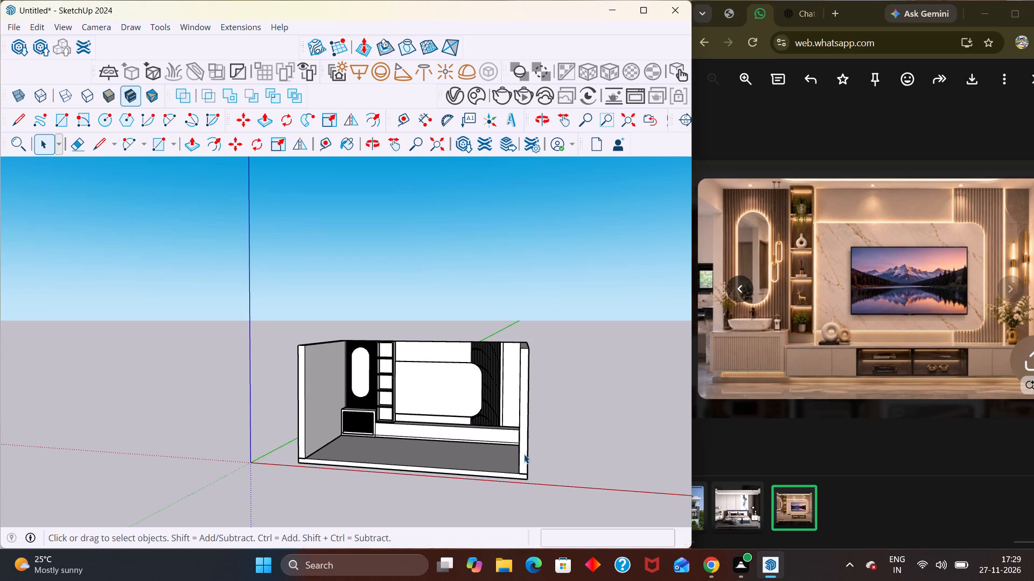
{"action": "scroll", "coordinate": [554, 451], "scroll_direction": "down", "scroll_amount": 2}
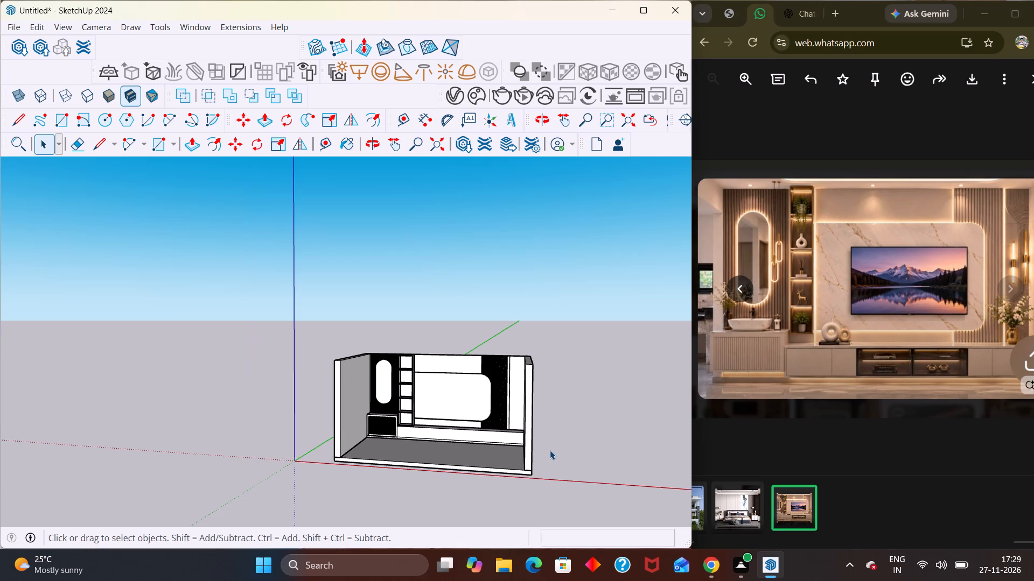
{"action": "middle_click_drag", "start_coordinate": [548, 452], "coordinate": [555, 495]}
{"action": "middle_click_drag", "start_coordinate": [555, 495], "coordinate": [558, 483]}
{"action": "scroll", "coordinate": [337, 356], "scroll_direction": "up", "scroll_amount": 2}
{"action": "scroll", "coordinate": [387, 360], "scroll_direction": "up", "scroll_amount": 2}
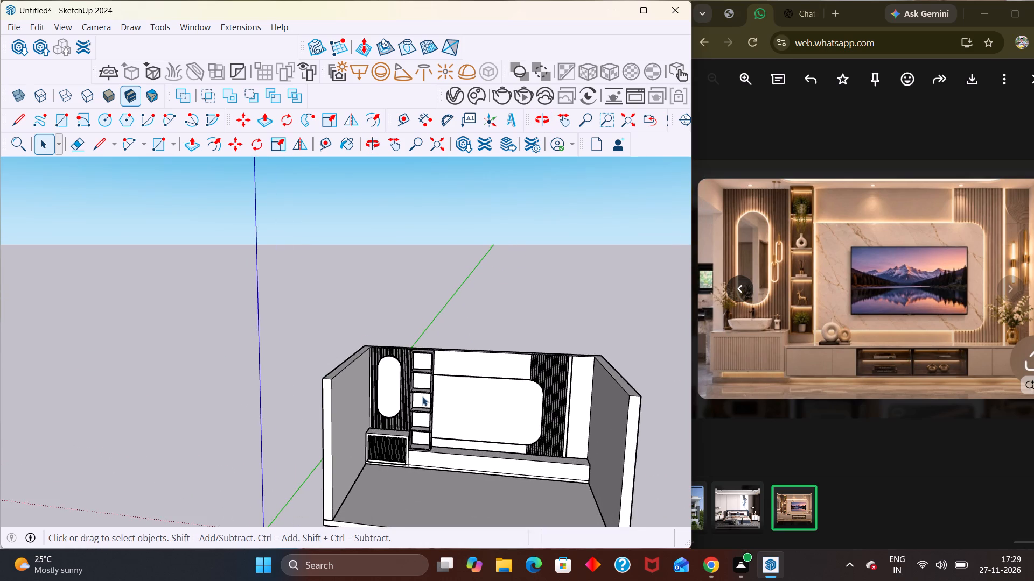
{"action": "middle_click_drag", "start_coordinate": [422, 399], "coordinate": [431, 454]}
{"action": "middle_click_drag", "start_coordinate": [441, 452], "coordinate": [477, 370]}
{"action": "scroll", "coordinate": [469, 388], "scroll_direction": "up", "scroll_amount": 2}
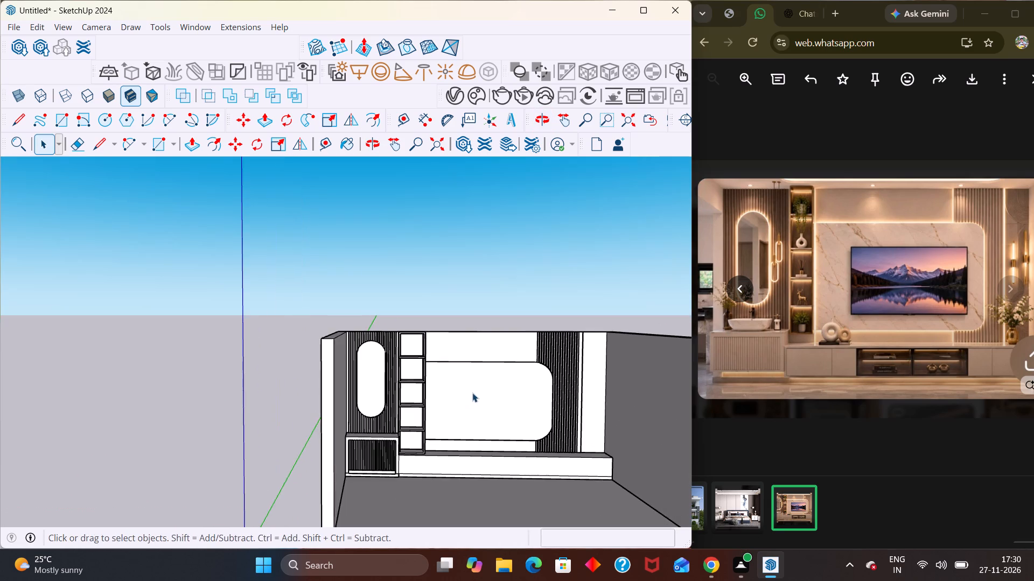
{"action": "middle_click_drag", "start_coordinate": [471, 396], "coordinate": [449, 425]}
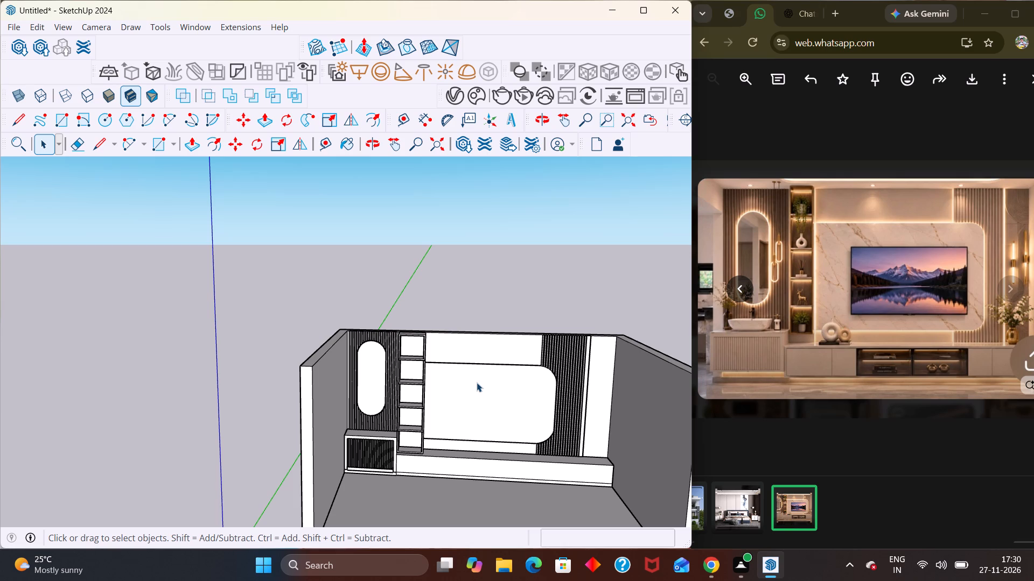
{"action": "scroll", "coordinate": [515, 315], "scroll_direction": "down", "scroll_amount": 3}
{"action": "middle_click_drag", "start_coordinate": [515, 315], "coordinate": [489, 370]}
{"action": "scroll", "coordinate": [489, 370], "scroll_direction": "up", "scroll_amount": 1}
{"action": "scroll", "coordinate": [507, 337], "scroll_direction": "down", "scroll_amount": 2}
{"action": "middle_click_drag", "start_coordinate": [509, 342], "coordinate": [498, 427]}
{"action": "scroll", "coordinate": [544, 323], "scroll_direction": "up", "scroll_amount": 2}
{"action": "middle_click_drag", "start_coordinate": [544, 323], "coordinate": [519, 399]}
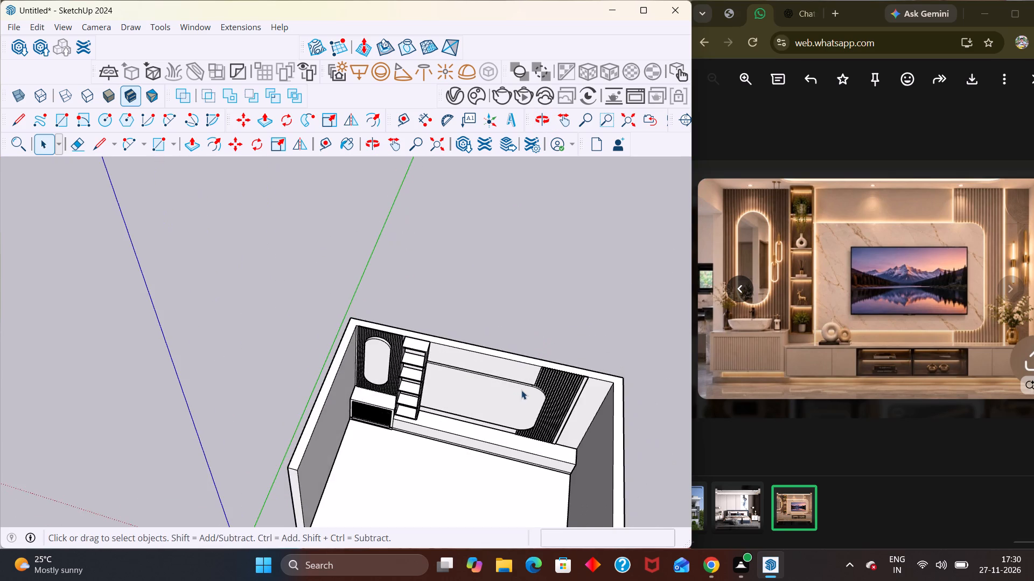
Examine the TV wall's fluted panel, edge strip and the bare wall section beside it from raised angles.
{"action": "scroll", "coordinate": [525, 391], "scroll_direction": "up", "scroll_amount": 4}
{"action": "middle_click_drag", "start_coordinate": [553, 335], "coordinate": [553, 347]}
{"action": "scroll", "coordinate": [552, 367], "scroll_direction": "up", "scroll_amount": 1}
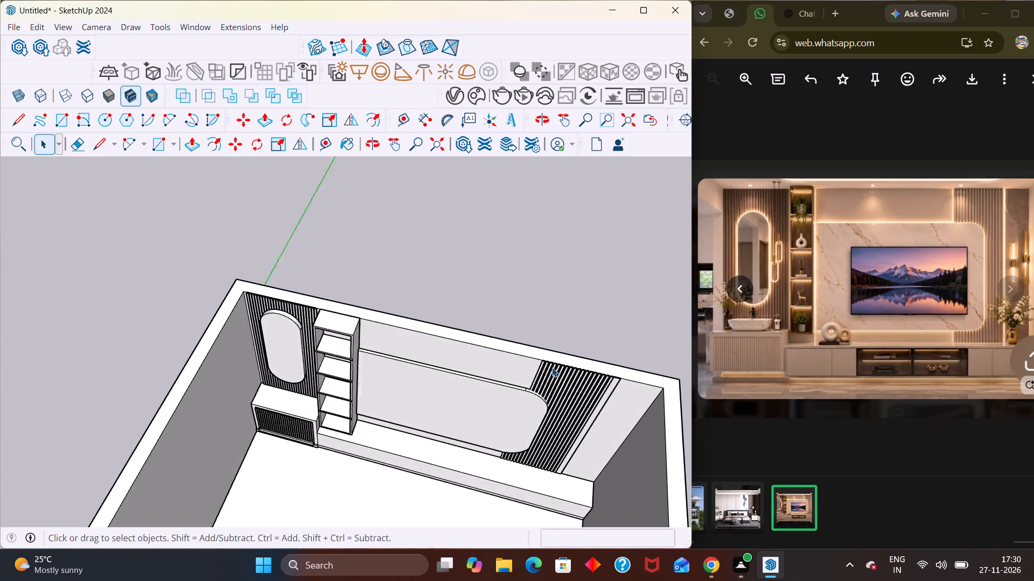
{"action": "scroll", "coordinate": [552, 367], "scroll_direction": "up", "scroll_amount": 1}
{"action": "middle_click_drag", "start_coordinate": [553, 365], "coordinate": [561, 353]}
{"action": "scroll", "coordinate": [525, 369], "scroll_direction": "down", "scroll_amount": 2}
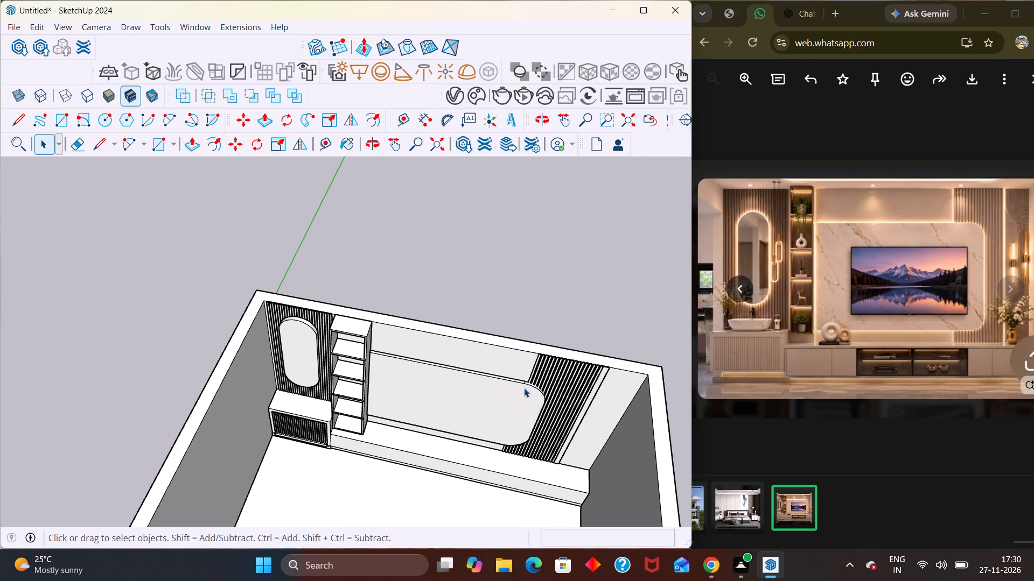
{"action": "middle_click_drag", "start_coordinate": [543, 384], "coordinate": [567, 338]}
{"action": "scroll", "coordinate": [568, 328], "scroll_direction": "up", "scroll_amount": 1}
{"action": "scroll", "coordinate": [607, 357], "scroll_direction": "up", "scroll_amount": 1}
{"action": "middle_click_drag", "start_coordinate": [605, 344], "coordinate": [565, 330]}
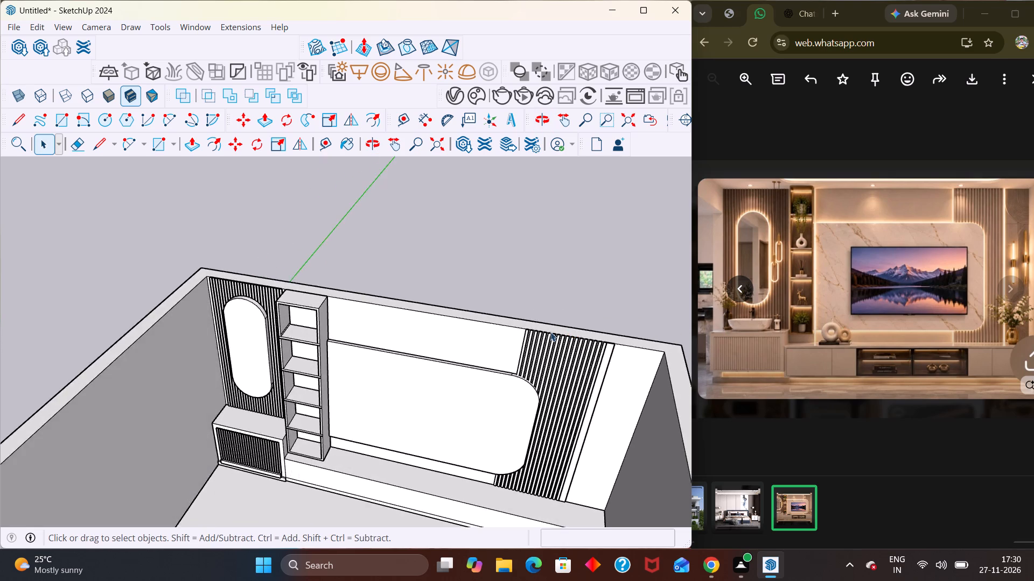
{"action": "scroll", "coordinate": [550, 332], "scroll_direction": "down", "scroll_amount": 7}
{"action": "middle_click_drag", "start_coordinate": [630, 378], "coordinate": [631, 356]}
{"action": "middle_click_drag", "start_coordinate": [624, 356], "coordinate": [605, 356]}
{"action": "scroll", "coordinate": [609, 356], "scroll_direction": "up", "scroll_amount": 5}
{"action": "middle_click_drag", "start_coordinate": [584, 369], "coordinate": [575, 410]}
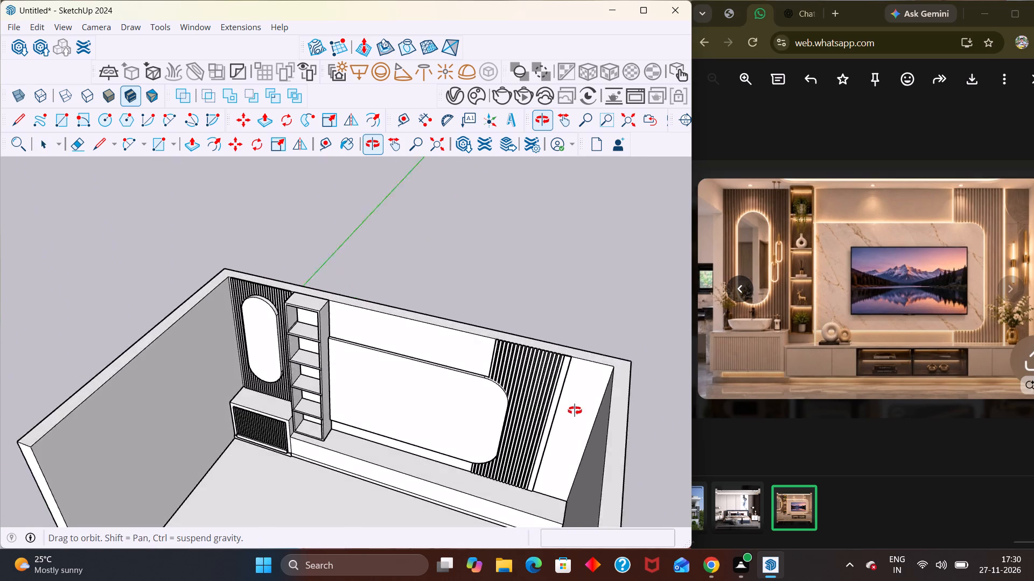
{"action": "middle_click_drag", "start_coordinate": [575, 410], "coordinate": [503, 417]}
{"action": "scroll", "coordinate": [451, 414], "scroll_direction": "up", "scroll_amount": 1}
{"action": "scroll", "coordinate": [452, 413], "scroll_direction": "down", "scroll_amount": 8}
{"action": "middle_click_drag", "start_coordinate": [526, 422], "coordinate": [556, 396]}
{"action": "middle_click_drag", "start_coordinate": [523, 438], "coordinate": [561, 429]}
{"action": "middle_click_drag", "start_coordinate": [561, 451], "coordinate": [585, 409]}
{"action": "scroll", "coordinate": [560, 395], "scroll_direction": "up", "scroll_amount": 4}
{"action": "scroll", "coordinate": [500, 369], "scroll_direction": "down", "scroll_amount": 1}
{"action": "scroll", "coordinate": [500, 369], "scroll_direction": "up", "scroll_amount": 1}
{"action": "middle_click_drag", "start_coordinate": [497, 370], "coordinate": [435, 436]}
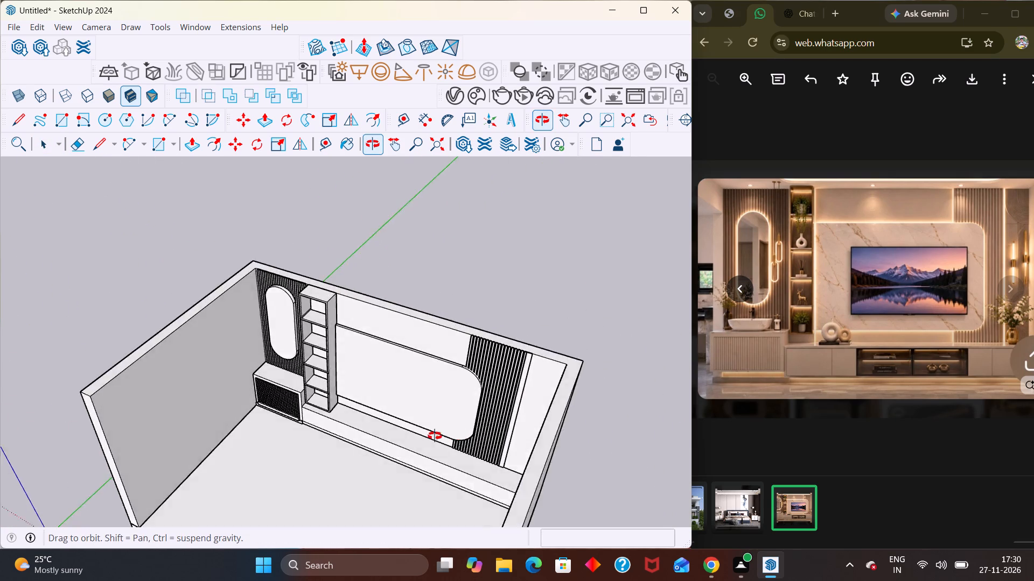
{"action": "middle_click_drag", "start_coordinate": [435, 436], "coordinate": [373, 428]}
{"action": "scroll", "coordinate": [497, 421], "scroll_direction": "up", "scroll_amount": 2}
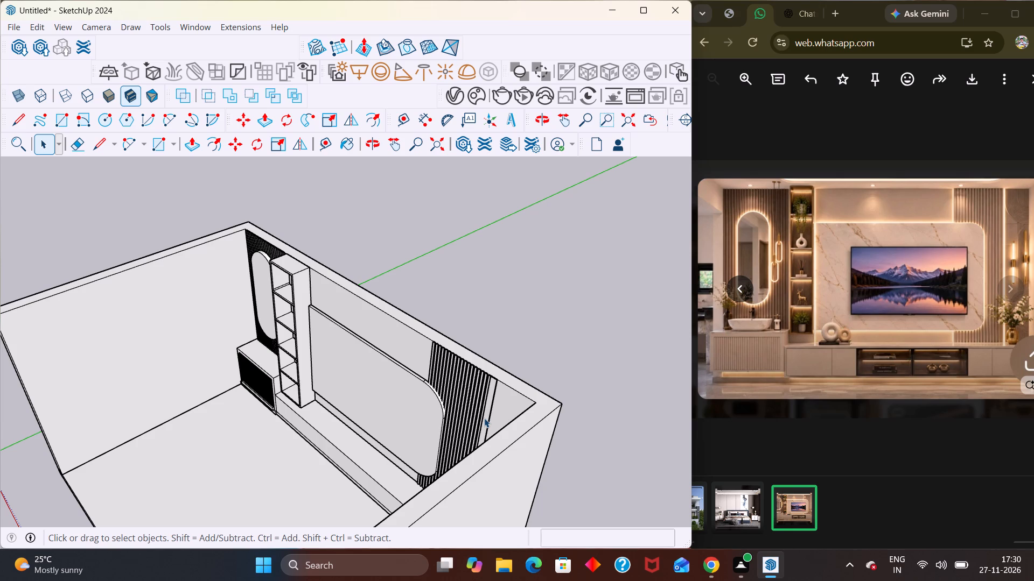
Examine the whole room from outside its open side, ending on a closer view of the TV wall.
{"action": "scroll", "coordinate": [543, 347], "scroll_direction": "down", "scroll_amount": 1}
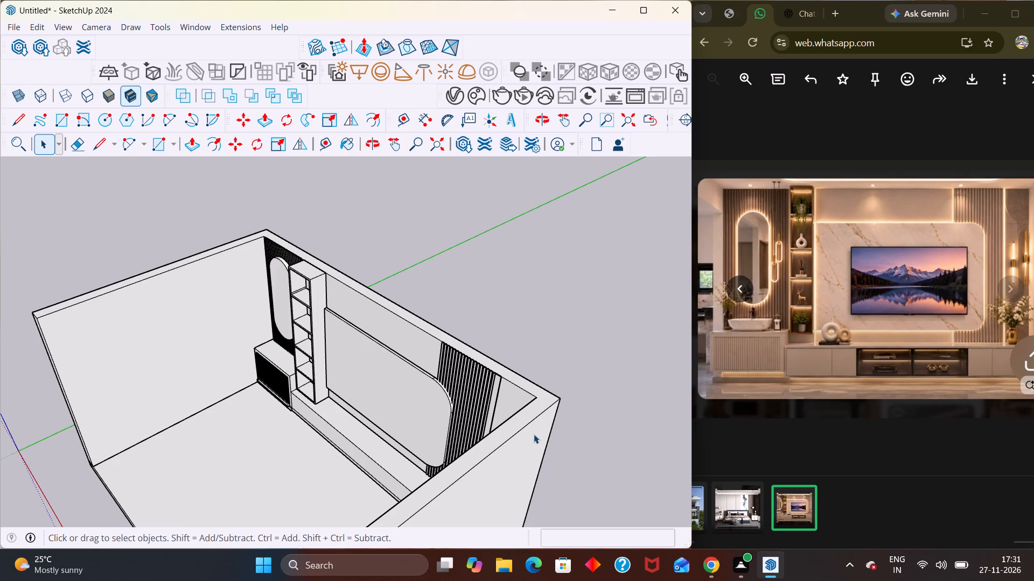
{"action": "scroll", "coordinate": [622, 427], "scroll_direction": "down", "scroll_amount": 2}
{"action": "middle_click_drag", "start_coordinate": [528, 417], "coordinate": [549, 375]}
{"action": "scroll", "coordinate": [549, 375], "scroll_direction": "up", "scroll_amount": 1}
{"action": "scroll", "coordinate": [551, 377], "scroll_direction": "down", "scroll_amount": 4}
{"action": "scroll", "coordinate": [490, 435], "scroll_direction": "down", "scroll_amount": 1}
{"action": "scroll", "coordinate": [490, 436], "scroll_direction": "up", "scroll_amount": 1}
{"action": "scroll", "coordinate": [490, 436], "scroll_direction": "down", "scroll_amount": 2}
{"action": "middle_click_drag", "start_coordinate": [545, 410], "coordinate": [574, 385]}
{"action": "scroll", "coordinate": [577, 390], "scroll_direction": "up", "scroll_amount": 1}
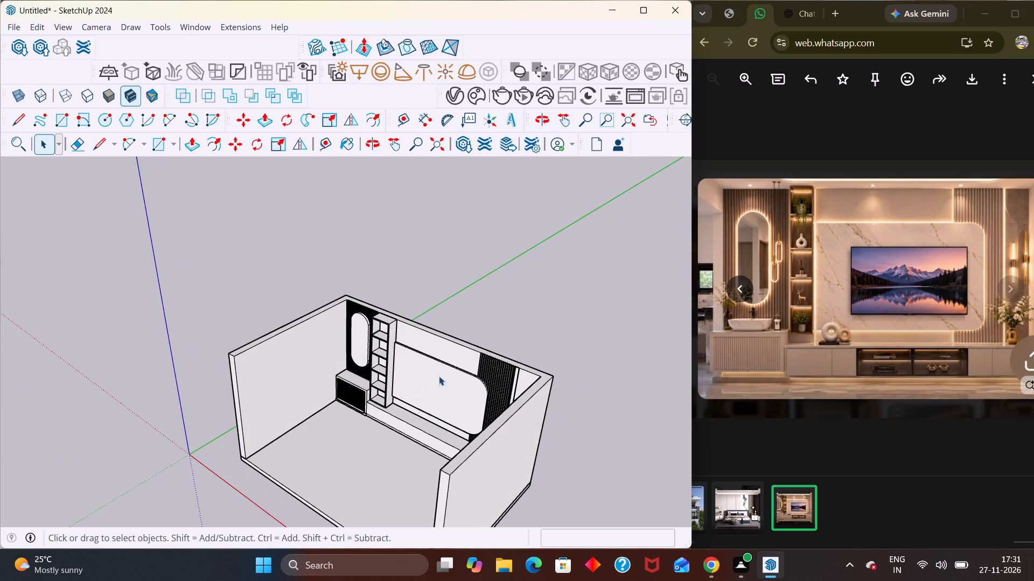
{"action": "middle_click_drag", "start_coordinate": [464, 343], "coordinate": [473, 301]}
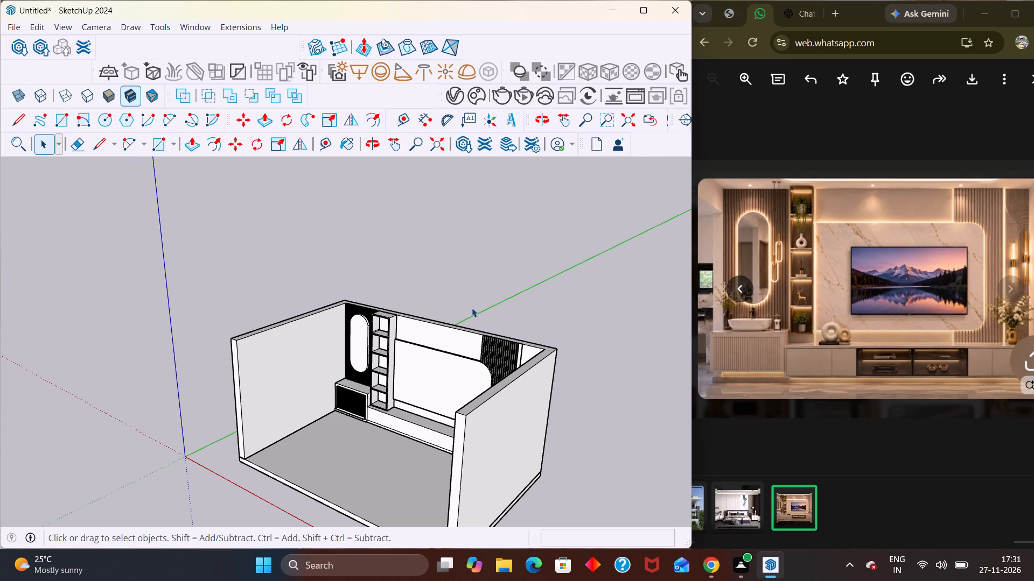
{"action": "scroll", "coordinate": [480, 308], "scroll_direction": "down", "scroll_amount": 2}
{"action": "middle_click_drag", "start_coordinate": [487, 360], "coordinate": [538, 342]}
{"action": "scroll", "coordinate": [530, 345], "scroll_direction": "up", "scroll_amount": 3}
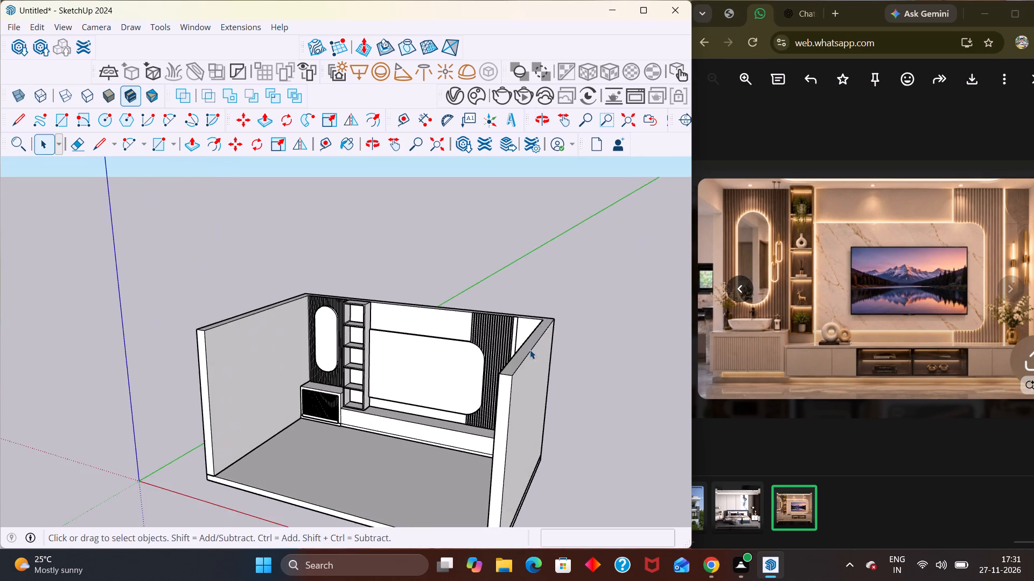
{"action": "middle_click_drag", "start_coordinate": [530, 357], "coordinate": [562, 403]}
{"action": "scroll", "coordinate": [539, 375], "scroll_direction": "up", "scroll_amount": 6}
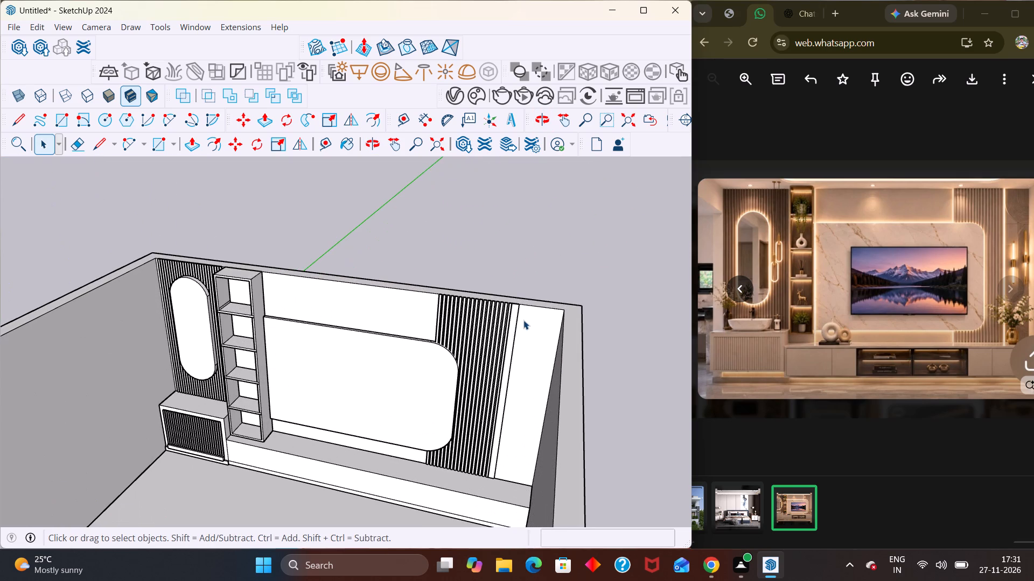
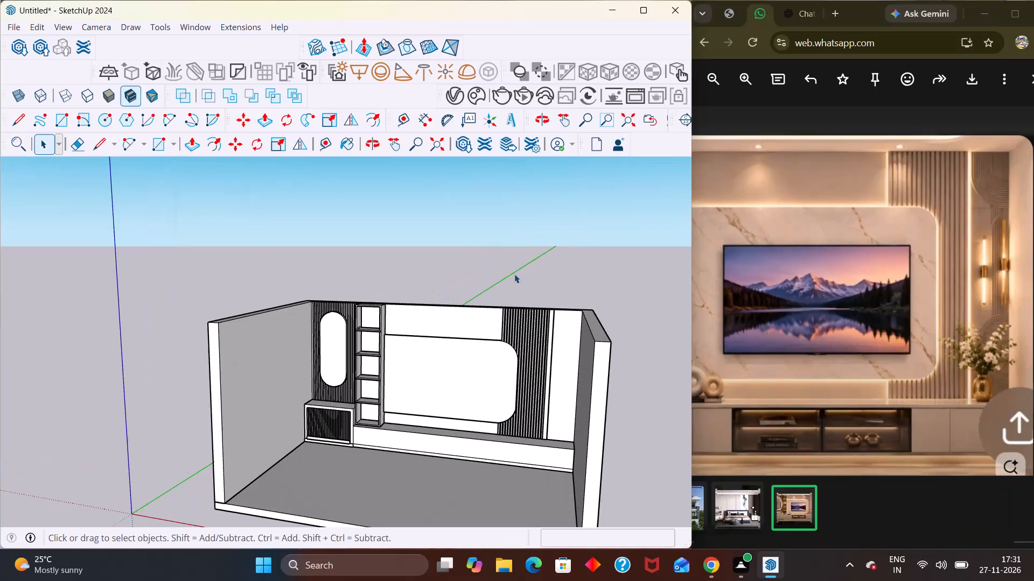
Open the wall group and draw an arc across the top of the bare wall section, from the trim strip to the side wall, bulging about 6 1/2".
{"action": "scroll", "coordinate": [574, 354], "scroll_direction": "up", "scroll_amount": 2}
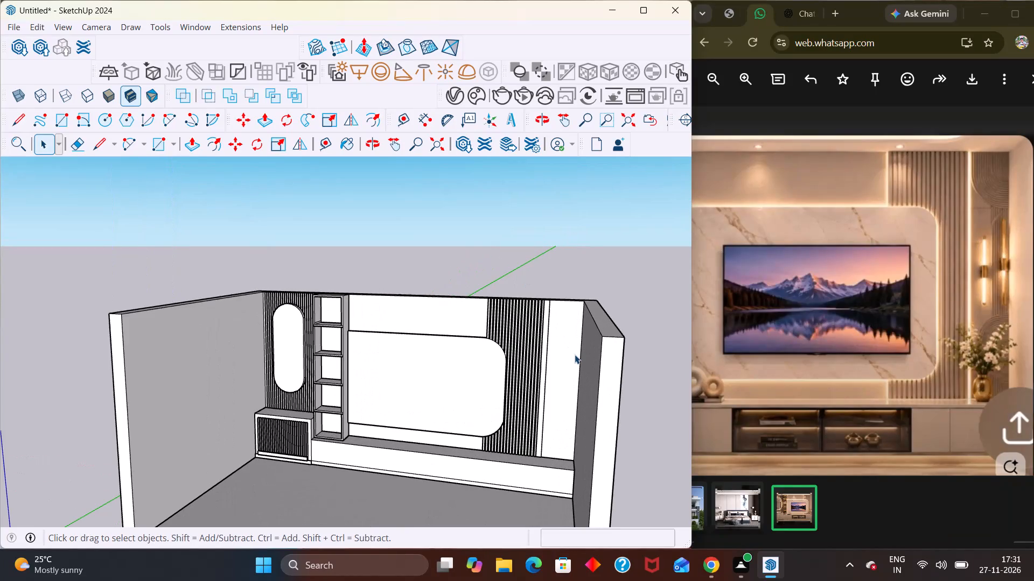
{"action": "double_click", "coordinate": [575, 355]}
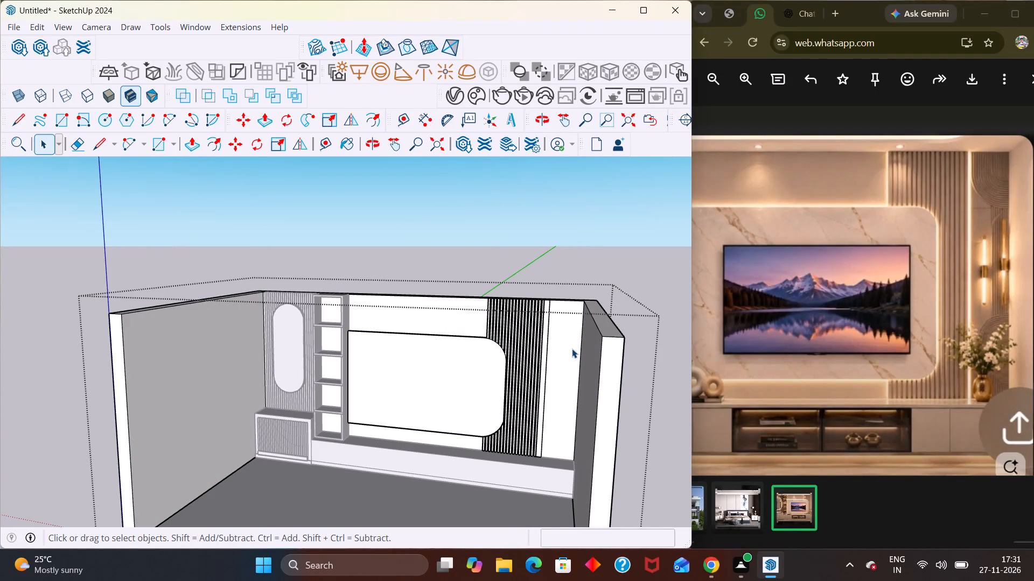
{"action": "key", "text": "a"}
{"action": "left_click", "coordinate": [551, 300]}
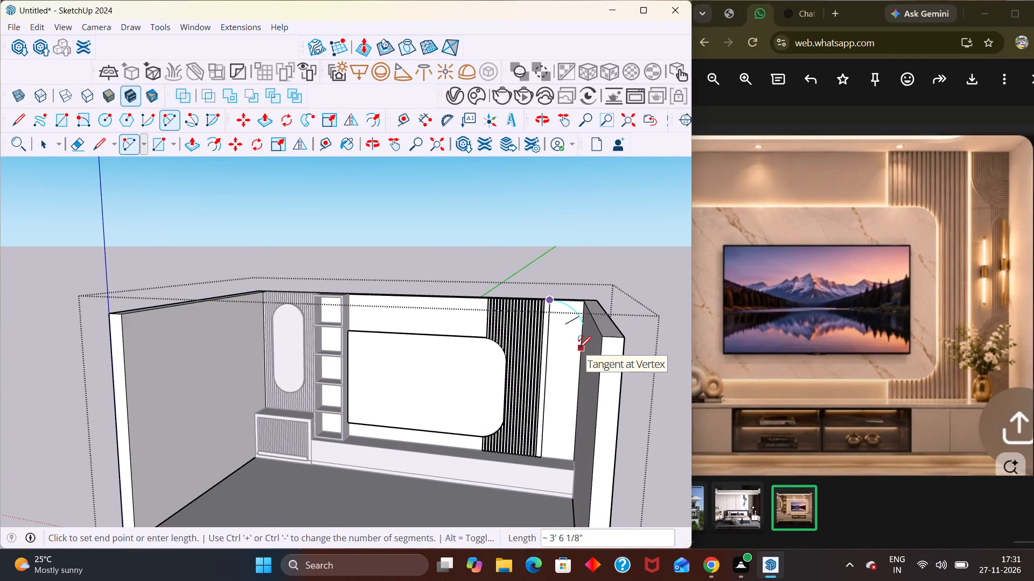
{"action": "scroll", "coordinate": [579, 348], "scroll_direction": "up", "scroll_amount": 3}
{"action": "left_click", "coordinate": [579, 348]}
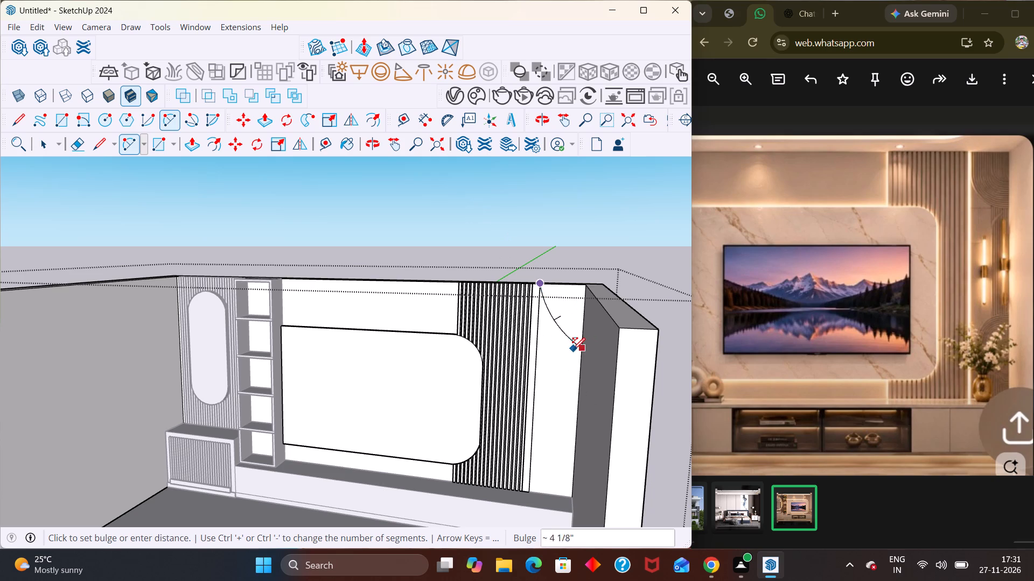
{"action": "scroll", "coordinate": [569, 350], "scroll_direction": "up", "scroll_amount": 7}
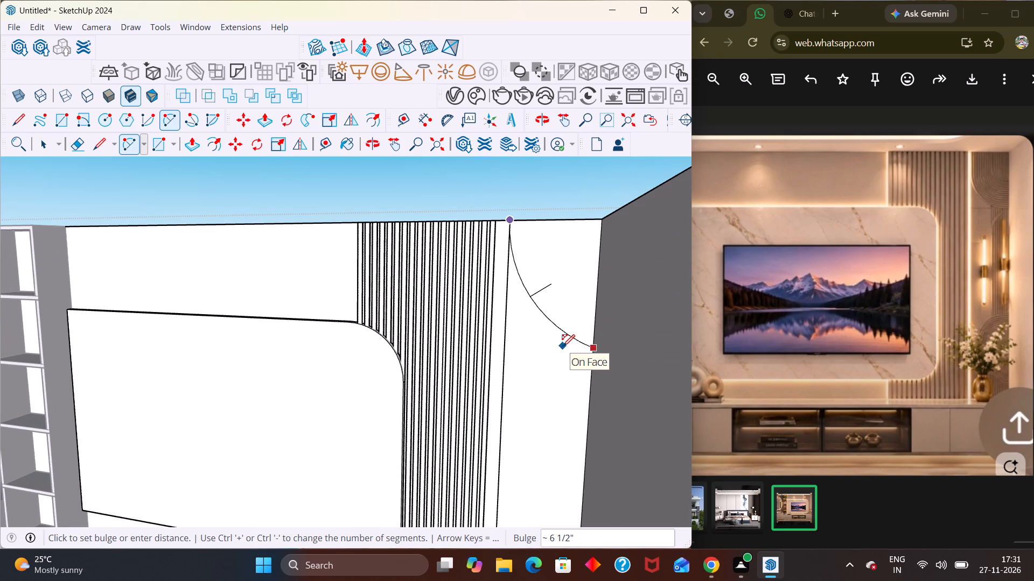
{"action": "left_click", "coordinate": [563, 346]}
Draw a second arc from the trim strip's base up to the side wall, with a bulge of about 6 7/8".
{"action": "scroll", "coordinate": [578, 289], "scroll_direction": "down", "scroll_amount": 3}
{"action": "scroll", "coordinate": [578, 289], "scroll_direction": "up", "scroll_amount": 2}
{"action": "scroll", "coordinate": [578, 289], "scroll_direction": "down", "scroll_amount": 7}
{"action": "scroll", "coordinate": [557, 335], "scroll_direction": "down", "scroll_amount": 4}
{"action": "scroll", "coordinate": [537, 408], "scroll_direction": "up", "scroll_amount": 6}
{"action": "left_click", "coordinate": [546, 419]}
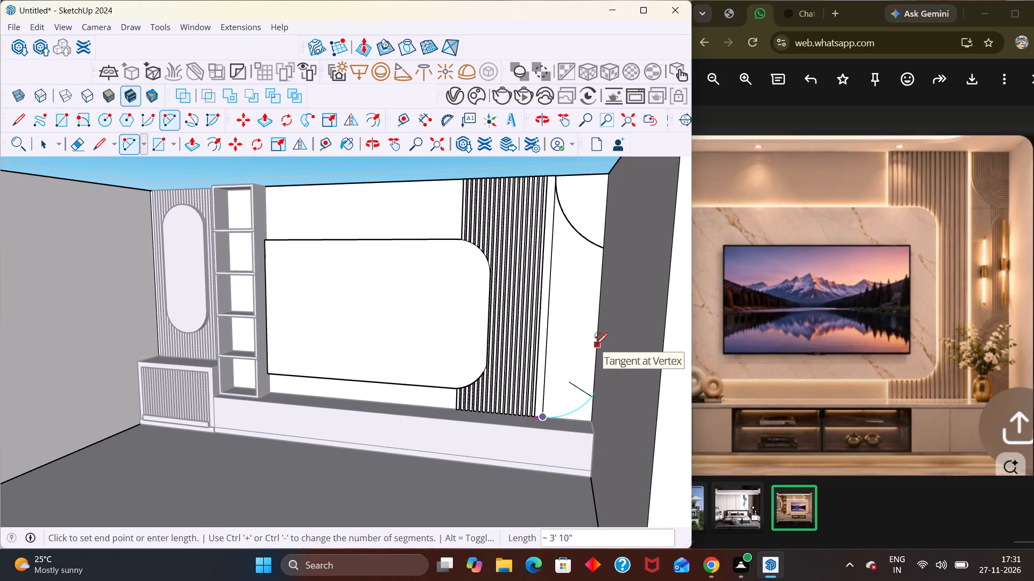
{"action": "left_click", "coordinate": [596, 345]}
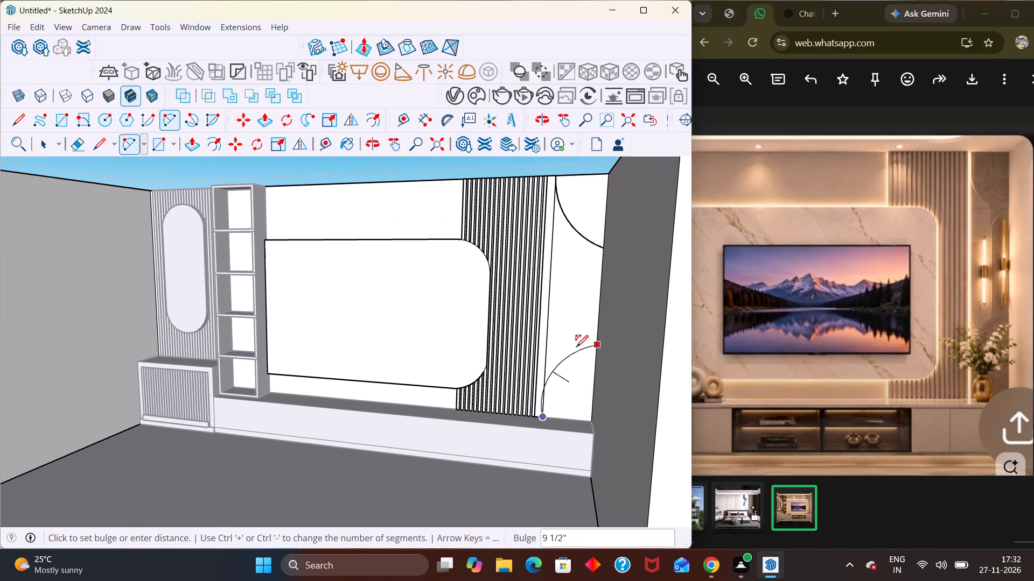
{"action": "scroll", "coordinate": [579, 351], "scroll_direction": "up", "scroll_amount": 3}
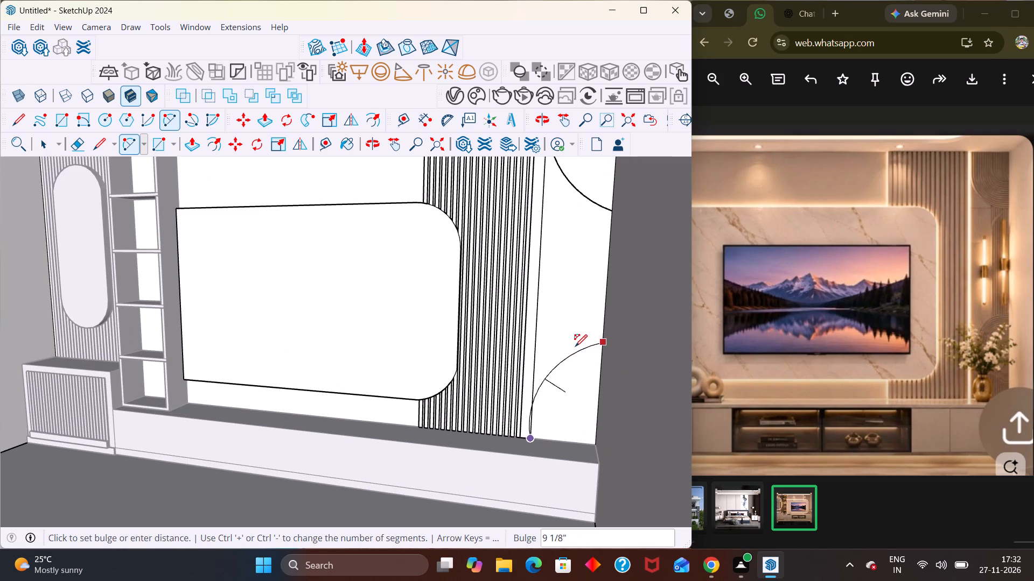
{"action": "scroll", "coordinate": [579, 342], "scroll_direction": "up", "scroll_amount": 2}
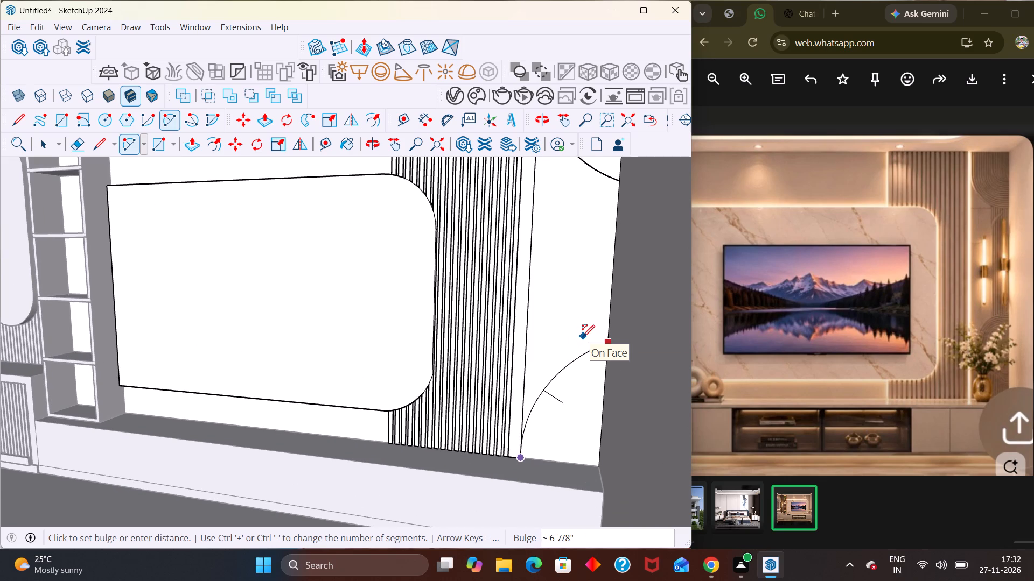
{"action": "left_click", "coordinate": [583, 337]}
Draw two parallel vertical lines joining the upper and lower arcs, the one nearer the trim strip about 5' 5" long.
{"action": "scroll", "coordinate": [551, 313], "scroll_direction": "down", "scroll_amount": 6}
{"action": "scroll", "coordinate": [556, 275], "scroll_direction": "up", "scroll_amount": 1}
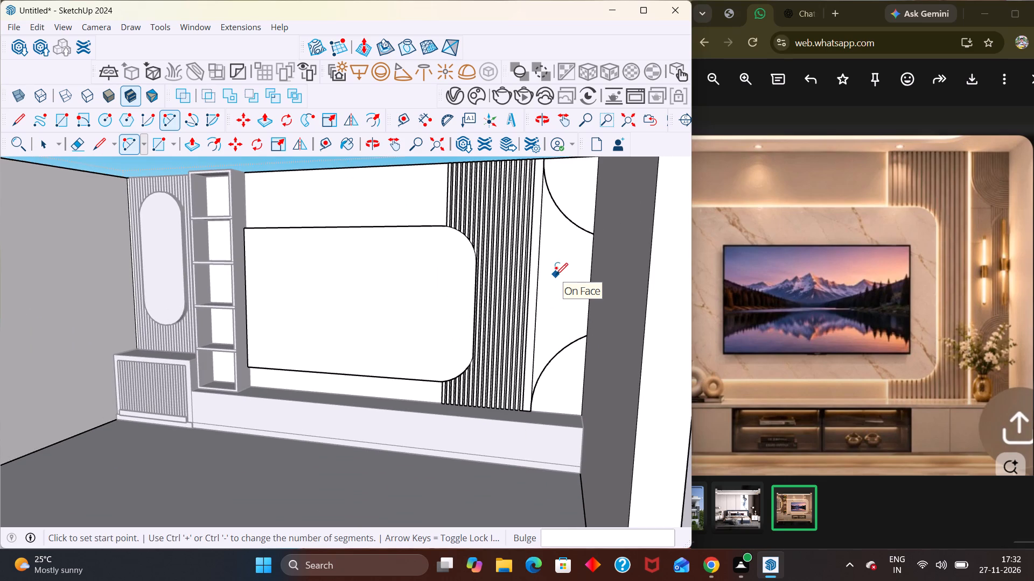
{"action": "key", "text": "space"}
{"action": "key", "text": "l"}
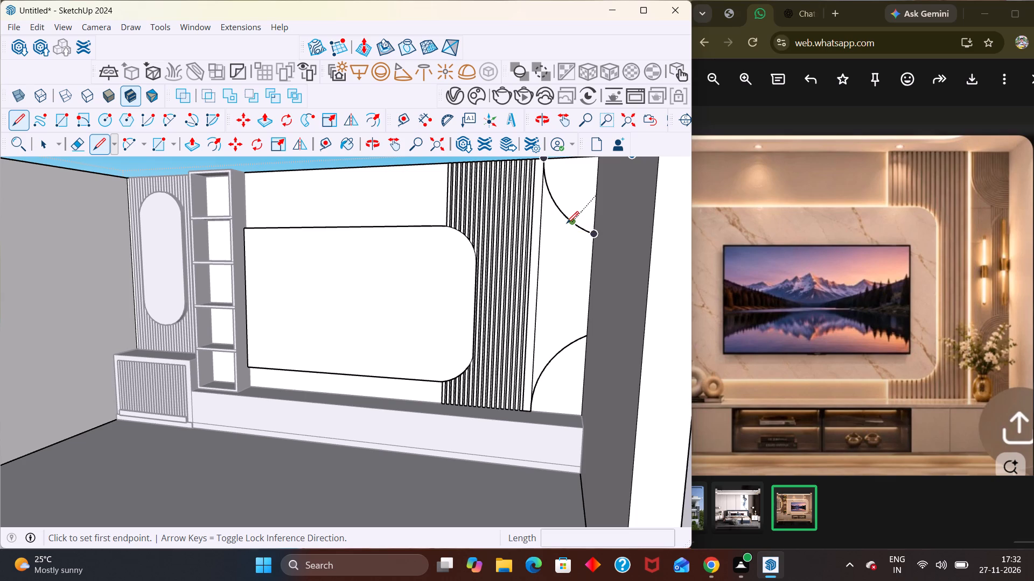
{"action": "left_click", "coordinate": [563, 219]}
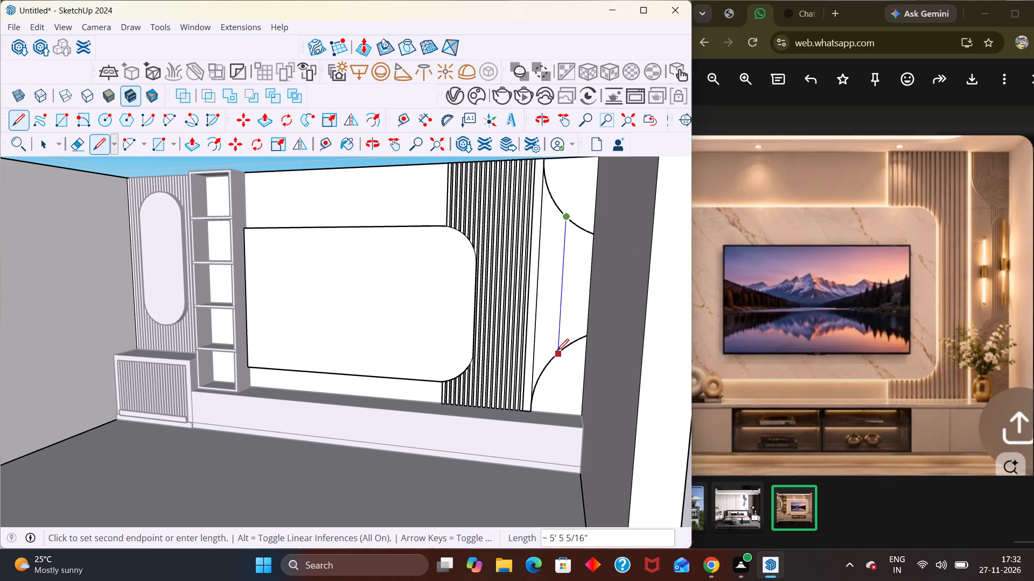
{"action": "left_click", "coordinate": [557, 351]}
{"action": "key", "text": "space"}
{"action": "key", "text": "l"}
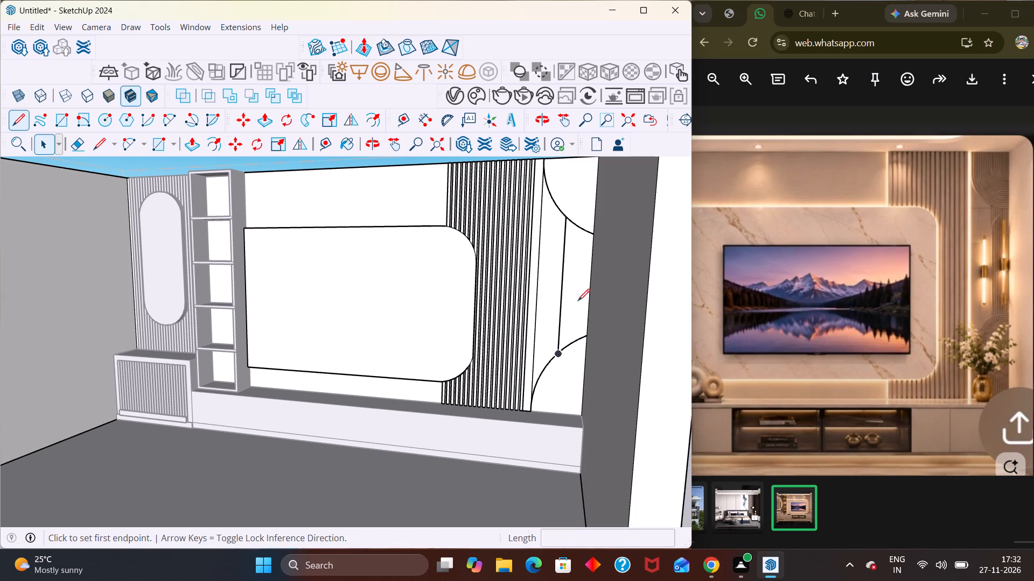
{"action": "left_click", "coordinate": [581, 233]}
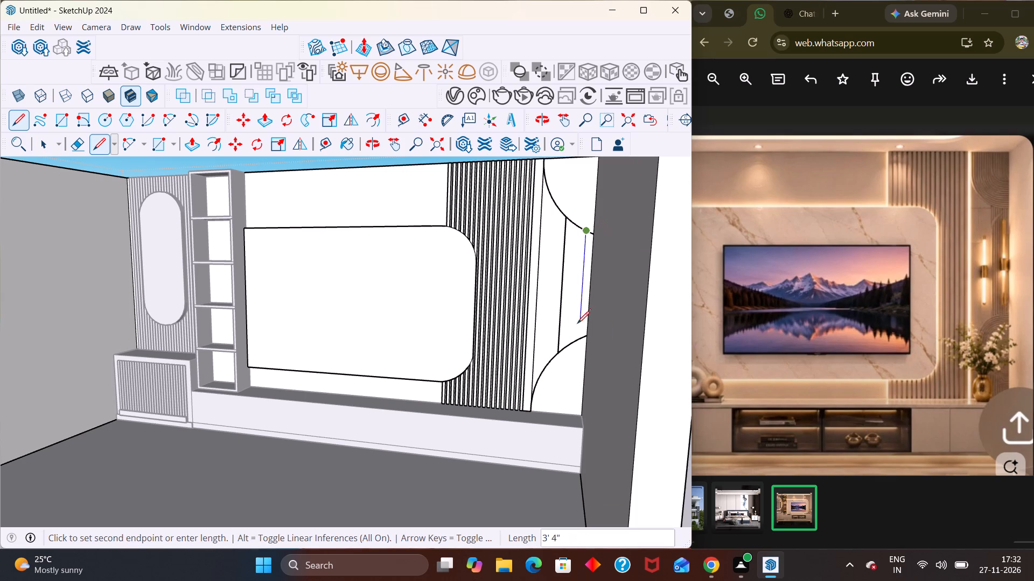
{"action": "left_click", "coordinate": [577, 342]}
{"action": "key", "text": "space"}
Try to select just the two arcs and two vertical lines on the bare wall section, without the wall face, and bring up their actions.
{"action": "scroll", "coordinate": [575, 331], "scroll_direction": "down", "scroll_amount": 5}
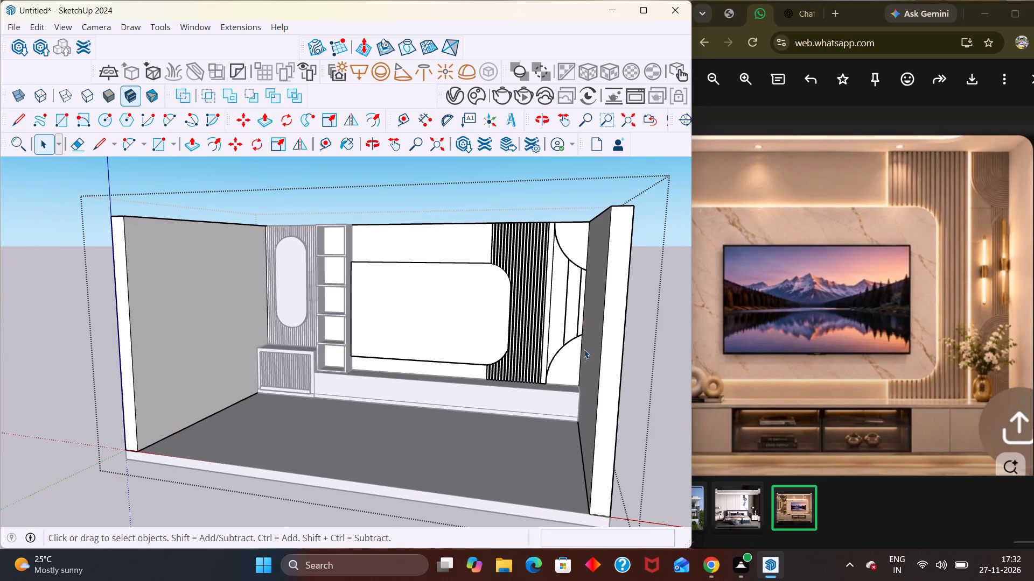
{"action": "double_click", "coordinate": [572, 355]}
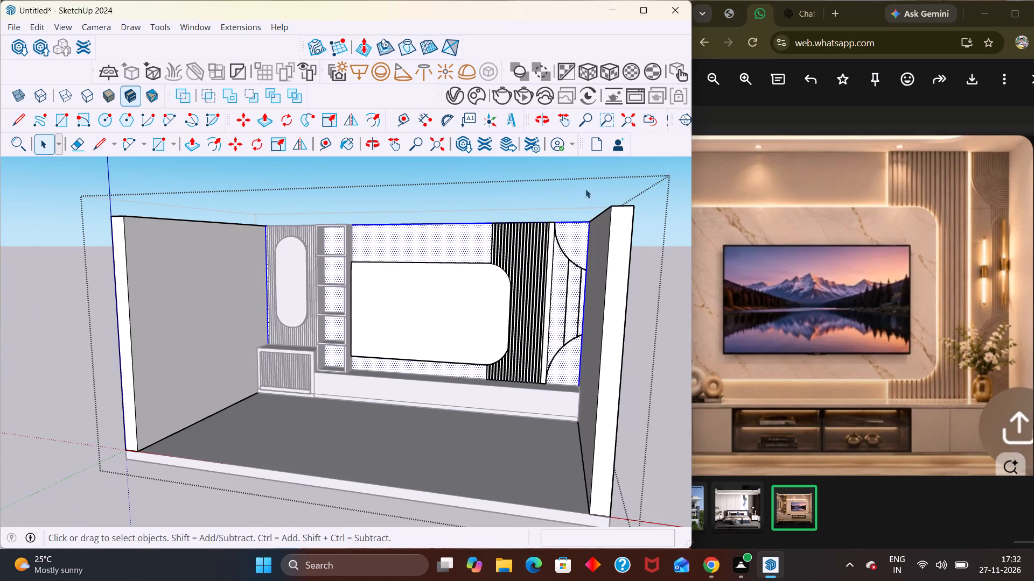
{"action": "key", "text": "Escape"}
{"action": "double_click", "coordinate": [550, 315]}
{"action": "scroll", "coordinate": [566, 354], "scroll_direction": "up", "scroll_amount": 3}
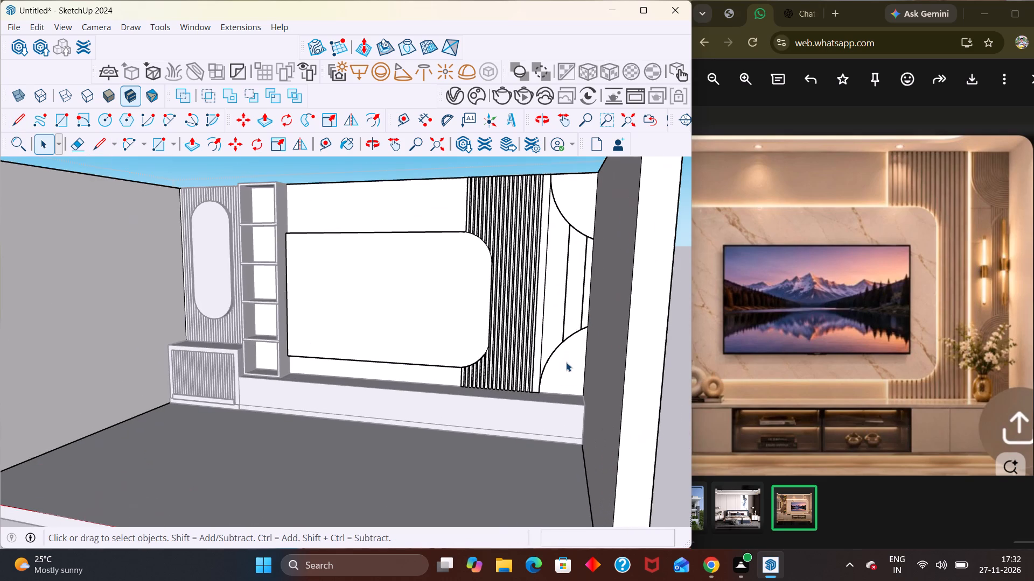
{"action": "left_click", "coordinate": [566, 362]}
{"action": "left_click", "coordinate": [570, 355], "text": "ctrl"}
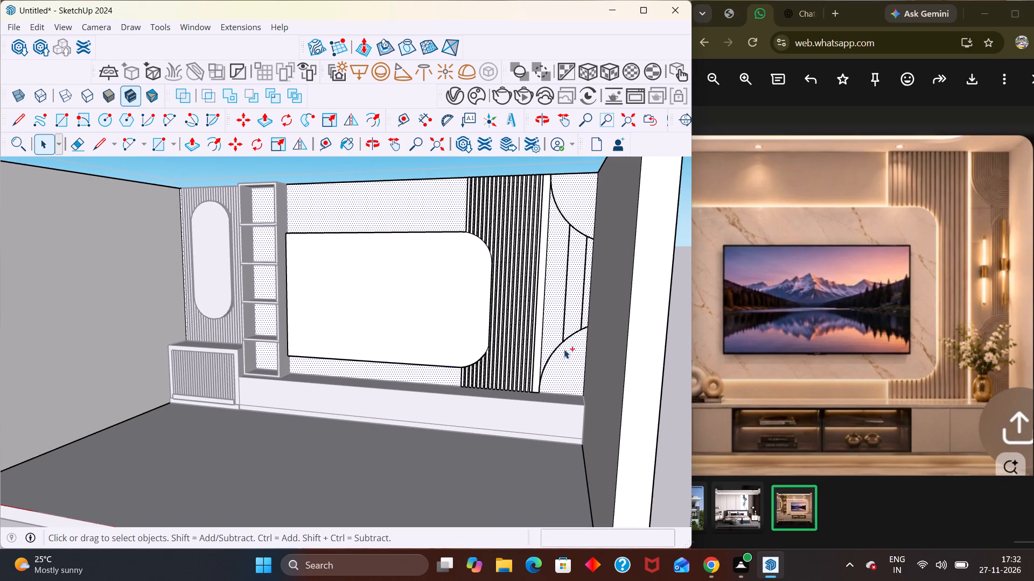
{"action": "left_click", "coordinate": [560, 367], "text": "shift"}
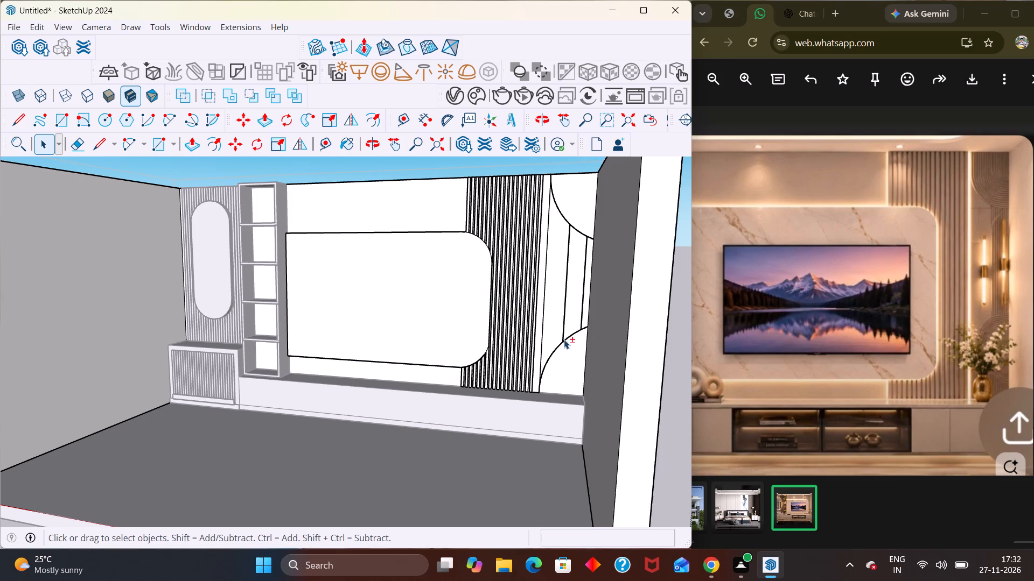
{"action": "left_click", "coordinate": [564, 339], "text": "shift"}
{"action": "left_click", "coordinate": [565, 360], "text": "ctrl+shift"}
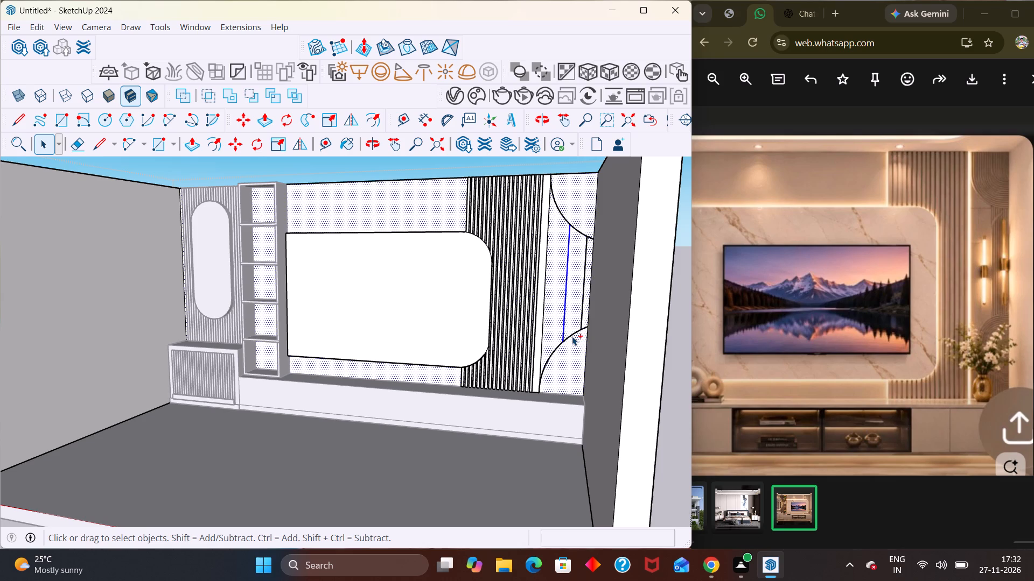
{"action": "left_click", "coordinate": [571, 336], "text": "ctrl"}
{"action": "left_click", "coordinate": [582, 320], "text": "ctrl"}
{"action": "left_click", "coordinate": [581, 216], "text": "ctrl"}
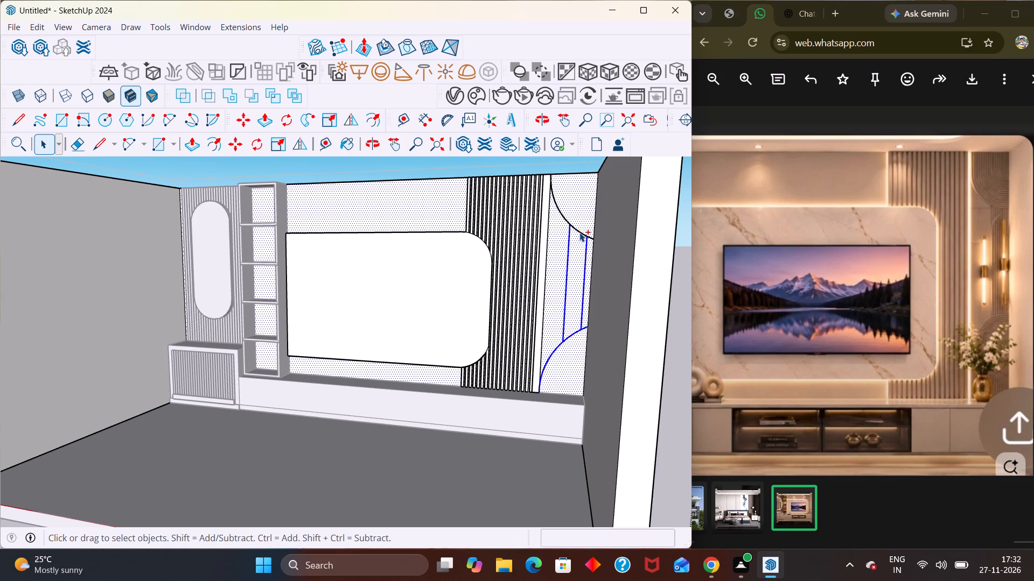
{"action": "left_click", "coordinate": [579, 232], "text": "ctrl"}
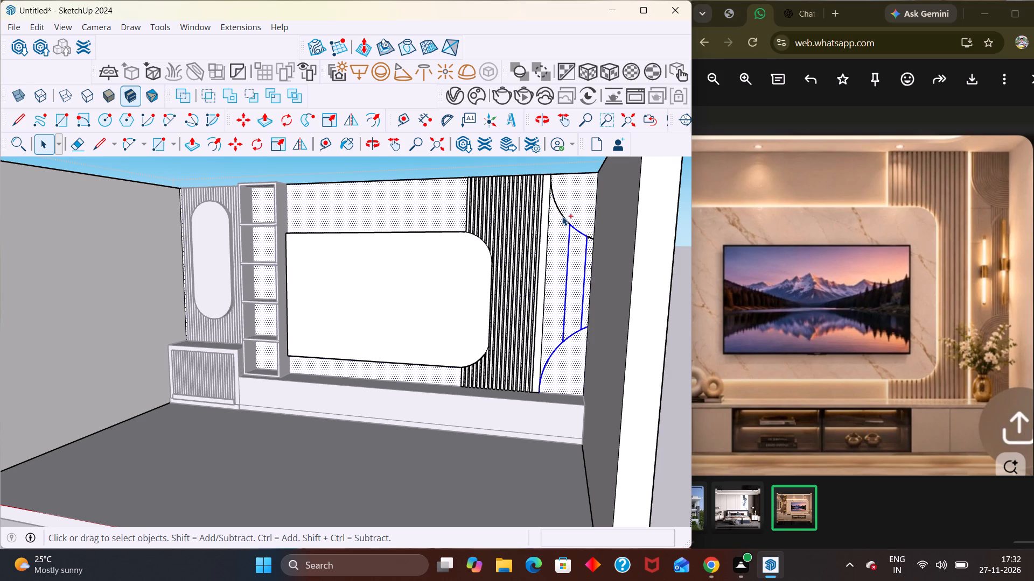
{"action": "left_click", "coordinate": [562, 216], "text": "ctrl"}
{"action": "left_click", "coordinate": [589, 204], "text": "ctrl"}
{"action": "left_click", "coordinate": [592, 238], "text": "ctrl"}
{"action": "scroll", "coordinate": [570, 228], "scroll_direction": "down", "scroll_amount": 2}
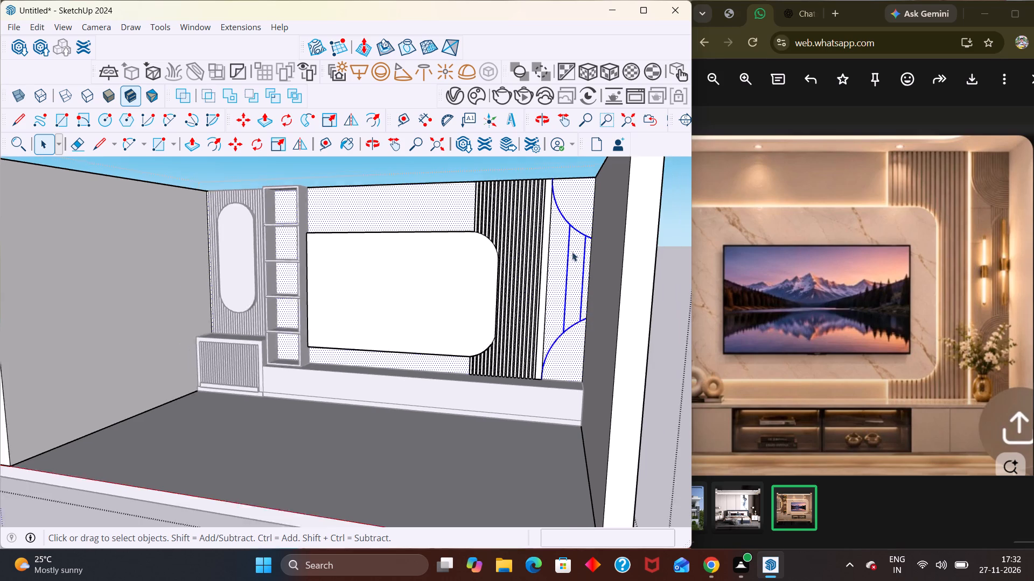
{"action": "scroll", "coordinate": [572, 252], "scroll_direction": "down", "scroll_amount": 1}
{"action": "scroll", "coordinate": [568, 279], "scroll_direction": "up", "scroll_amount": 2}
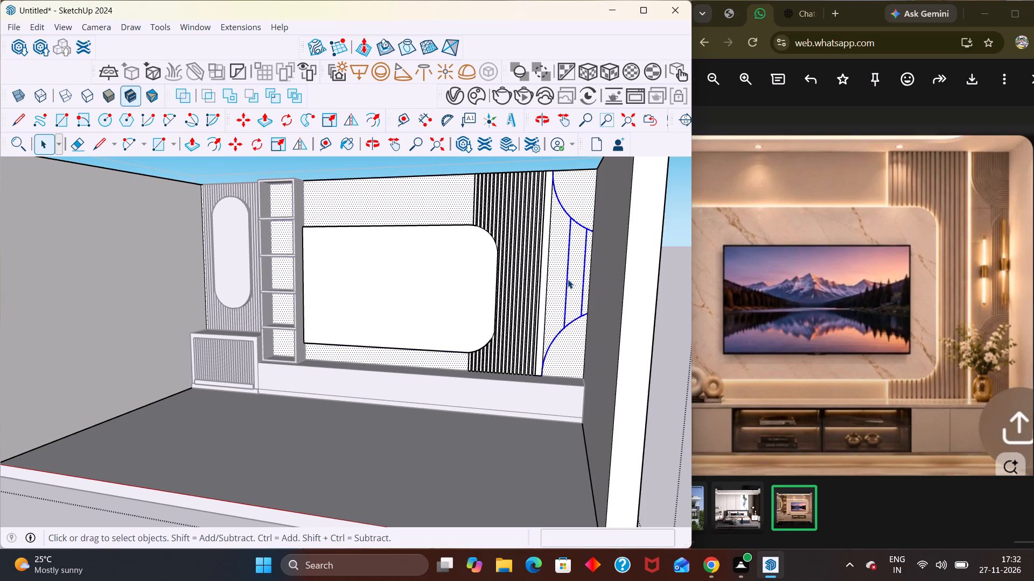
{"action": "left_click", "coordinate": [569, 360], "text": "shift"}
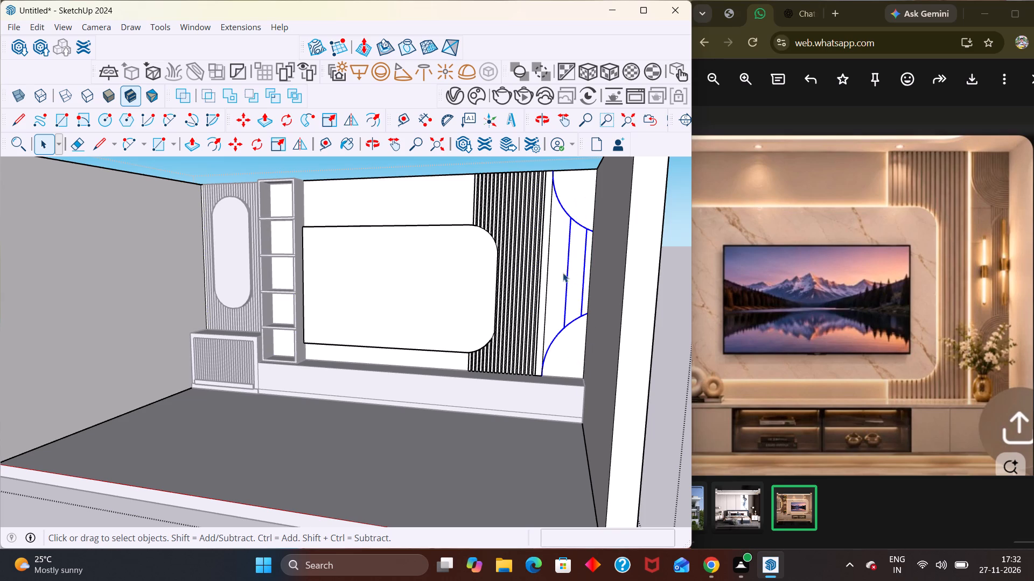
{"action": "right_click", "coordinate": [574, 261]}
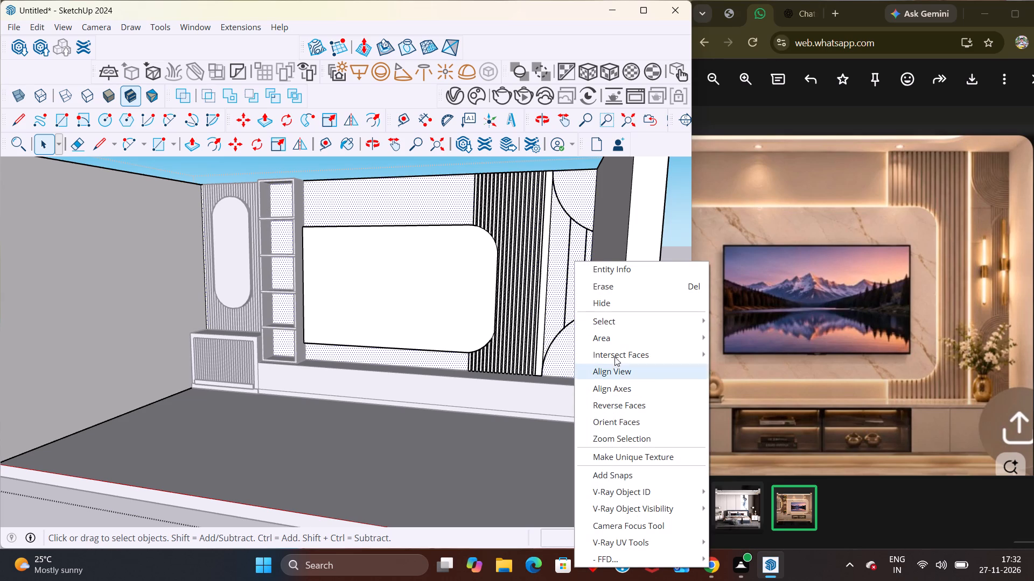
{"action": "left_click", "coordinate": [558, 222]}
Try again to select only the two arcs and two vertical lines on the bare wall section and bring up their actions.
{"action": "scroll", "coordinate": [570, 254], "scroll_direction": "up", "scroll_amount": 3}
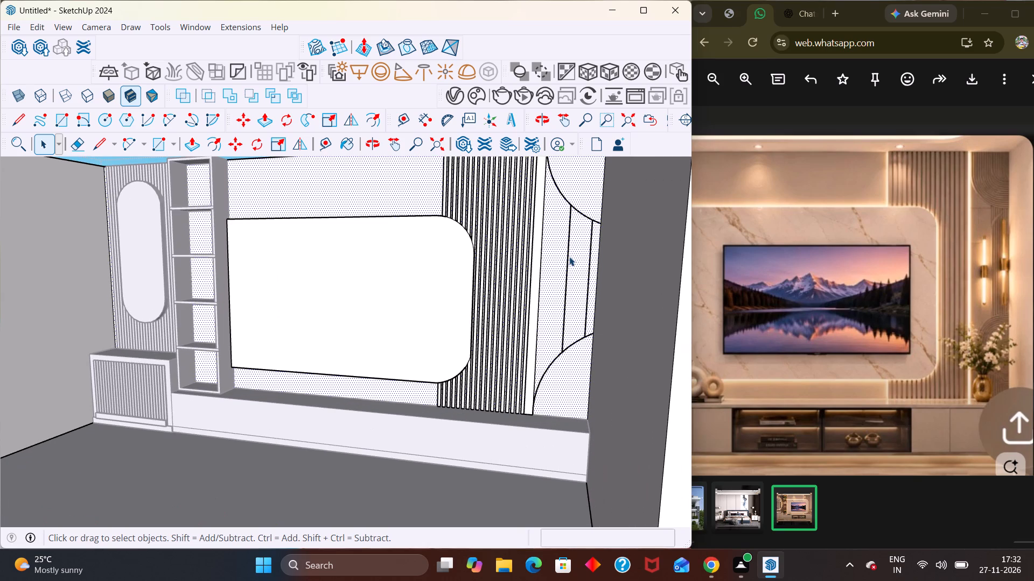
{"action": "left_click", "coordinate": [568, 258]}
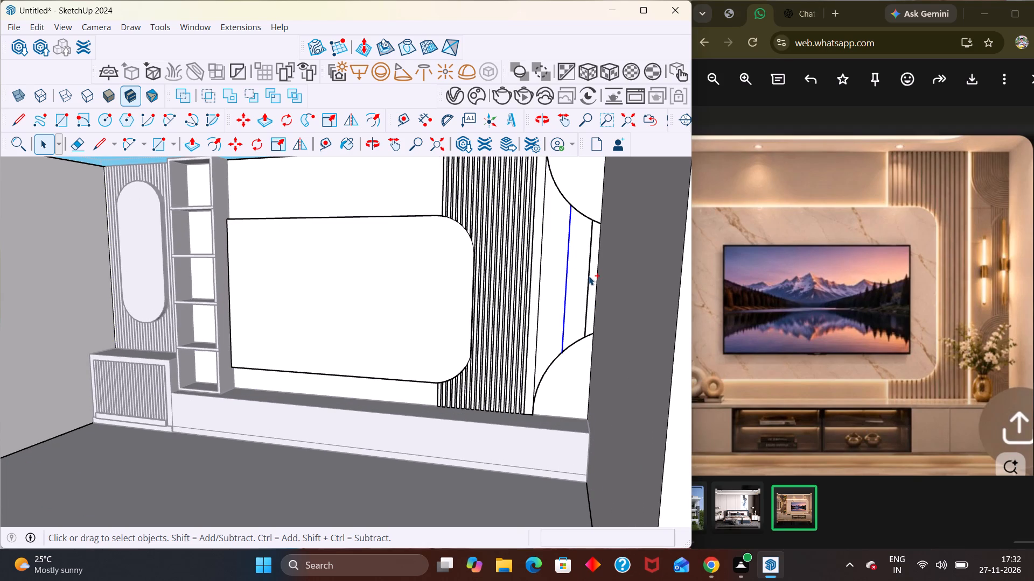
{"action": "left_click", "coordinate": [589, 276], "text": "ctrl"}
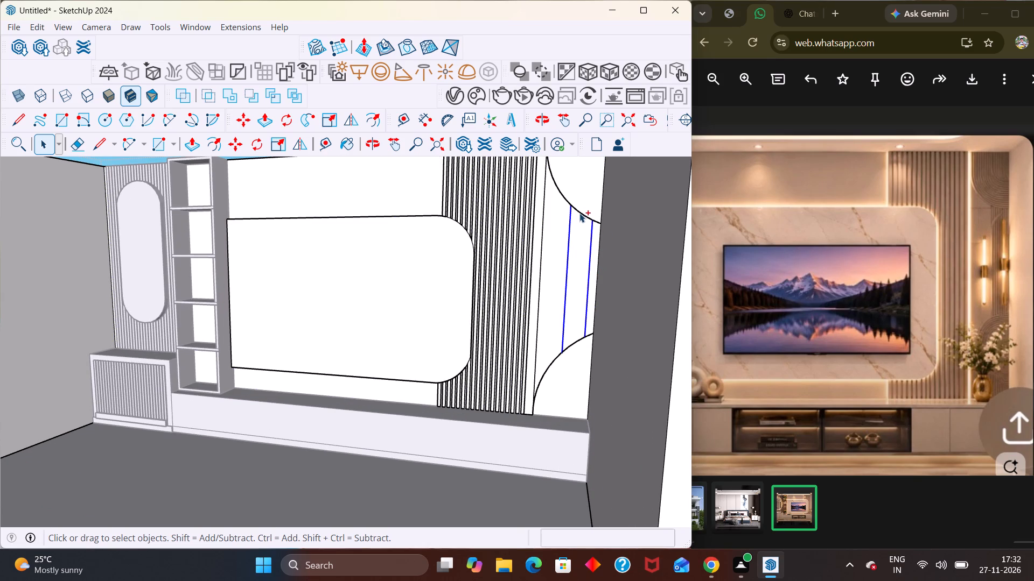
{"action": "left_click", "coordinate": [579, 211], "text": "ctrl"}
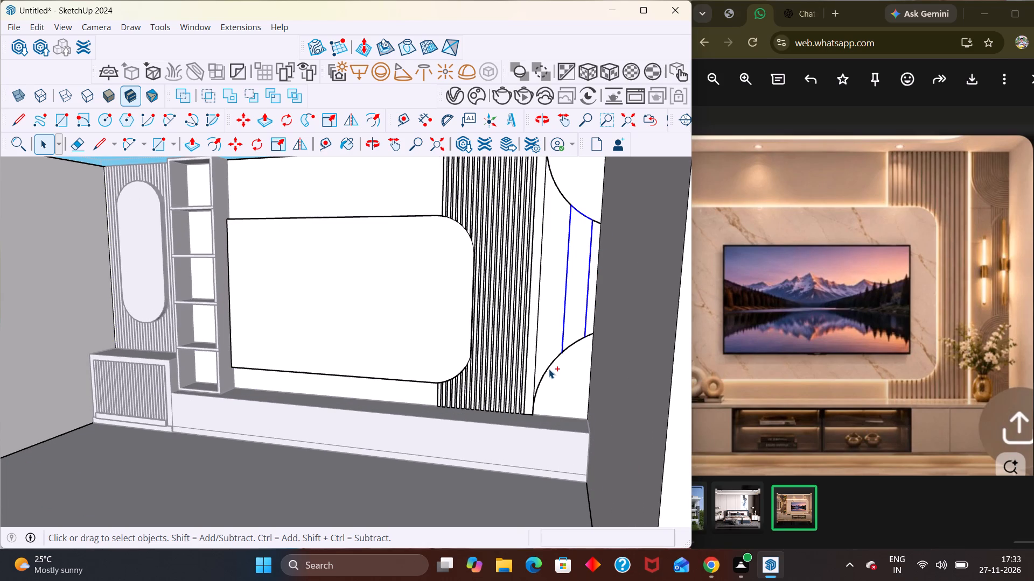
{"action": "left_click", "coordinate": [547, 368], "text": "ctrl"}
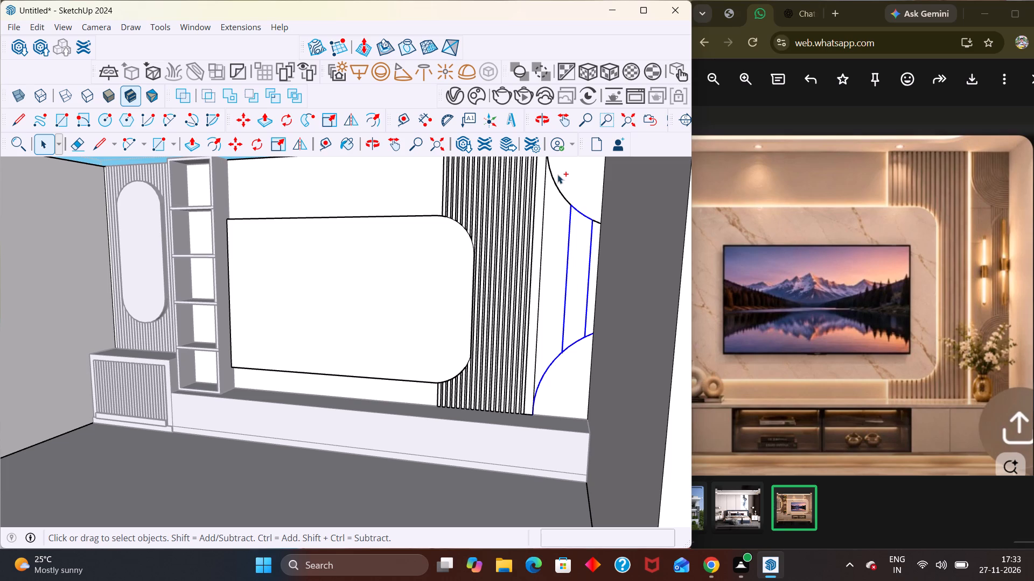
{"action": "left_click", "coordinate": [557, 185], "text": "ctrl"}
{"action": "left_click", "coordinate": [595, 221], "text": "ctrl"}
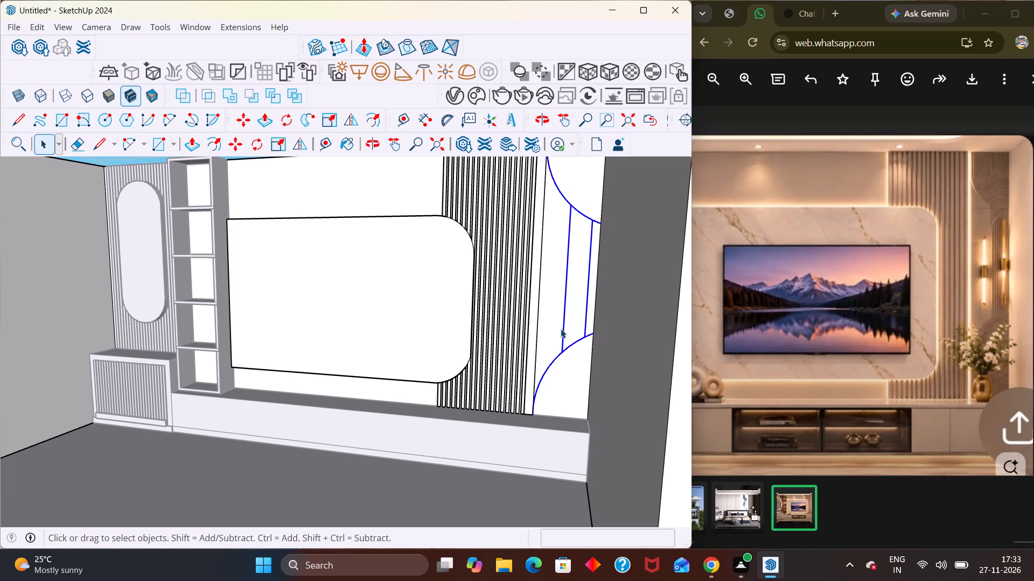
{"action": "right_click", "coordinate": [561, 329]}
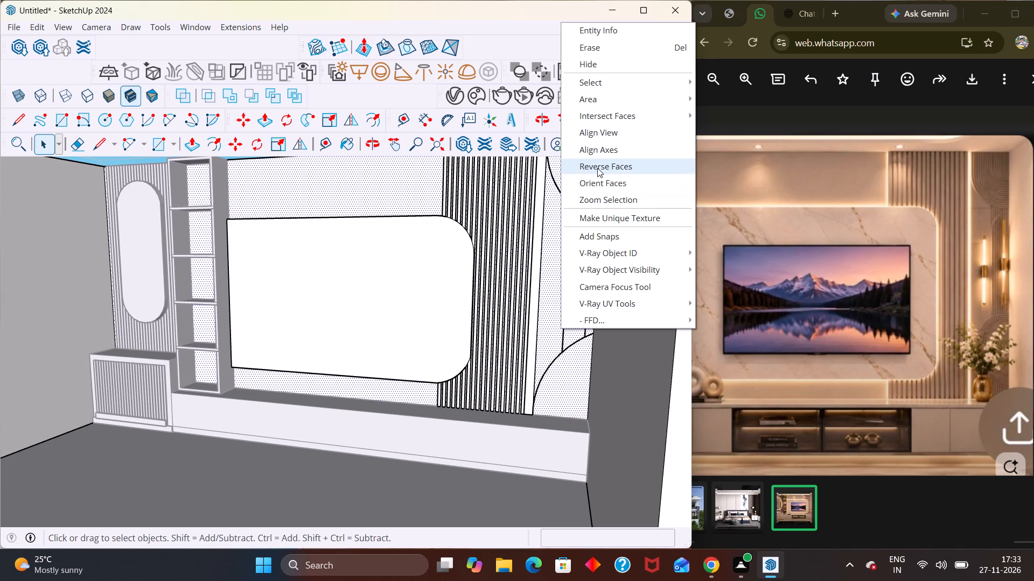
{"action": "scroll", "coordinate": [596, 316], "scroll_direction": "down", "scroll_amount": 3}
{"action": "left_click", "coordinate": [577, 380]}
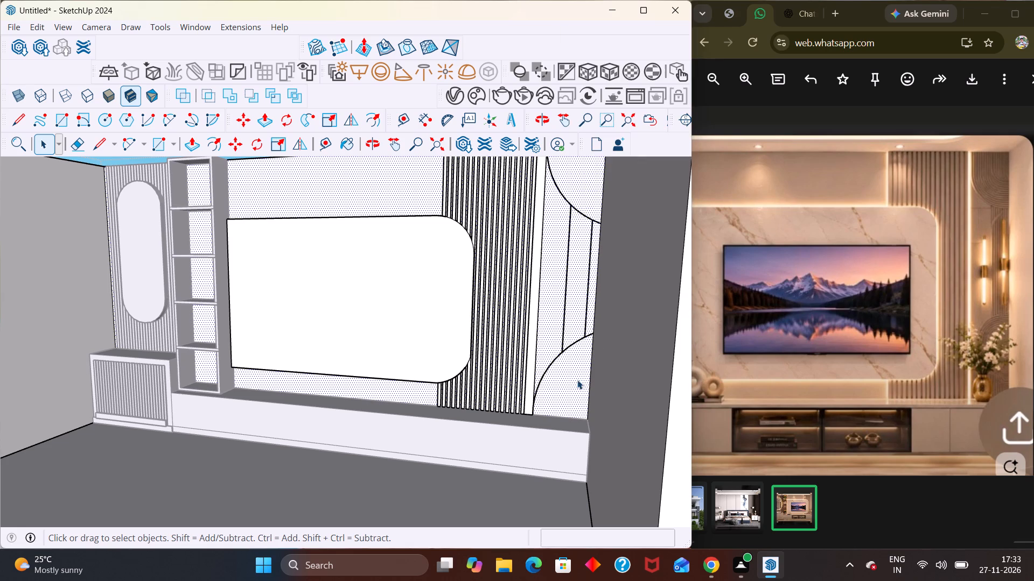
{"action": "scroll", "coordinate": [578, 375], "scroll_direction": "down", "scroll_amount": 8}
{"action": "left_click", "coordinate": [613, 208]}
Reopen the wall group and delete the upper arc segment between the trim strip's top and the nearer vertical line.
{"action": "scroll", "coordinate": [576, 249], "scroll_direction": "up", "scroll_amount": 4}
{"action": "double_click", "coordinate": [578, 271]}
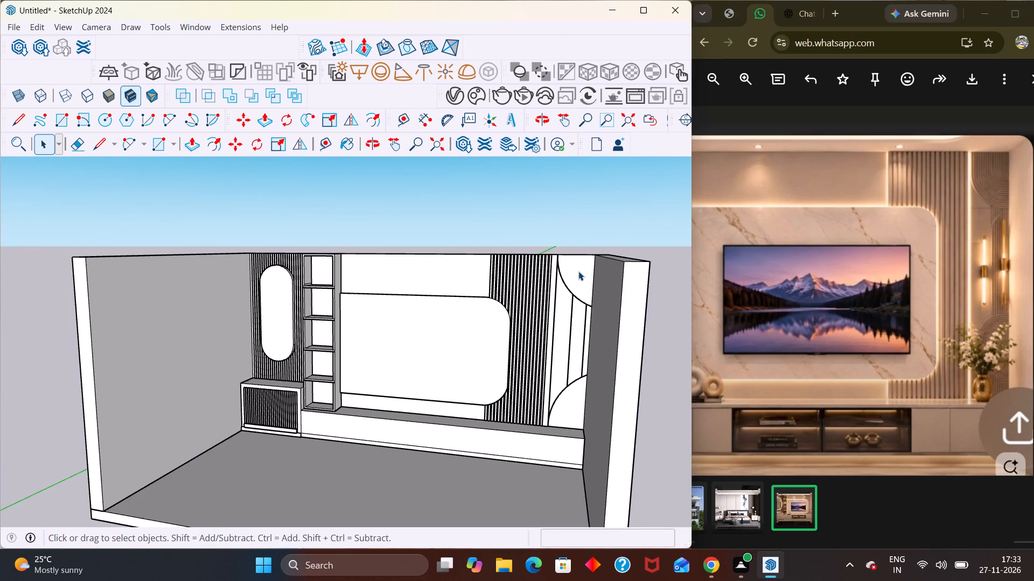
{"action": "scroll", "coordinate": [578, 271], "scroll_direction": "up", "scroll_amount": 3}
{"action": "middle_click_drag", "start_coordinate": [577, 279], "coordinate": [584, 382]}
{"action": "scroll", "coordinate": [585, 306], "scroll_direction": "up", "scroll_amount": 10}
{"action": "middle_click_drag", "start_coordinate": [584, 309], "coordinate": [541, 288]}
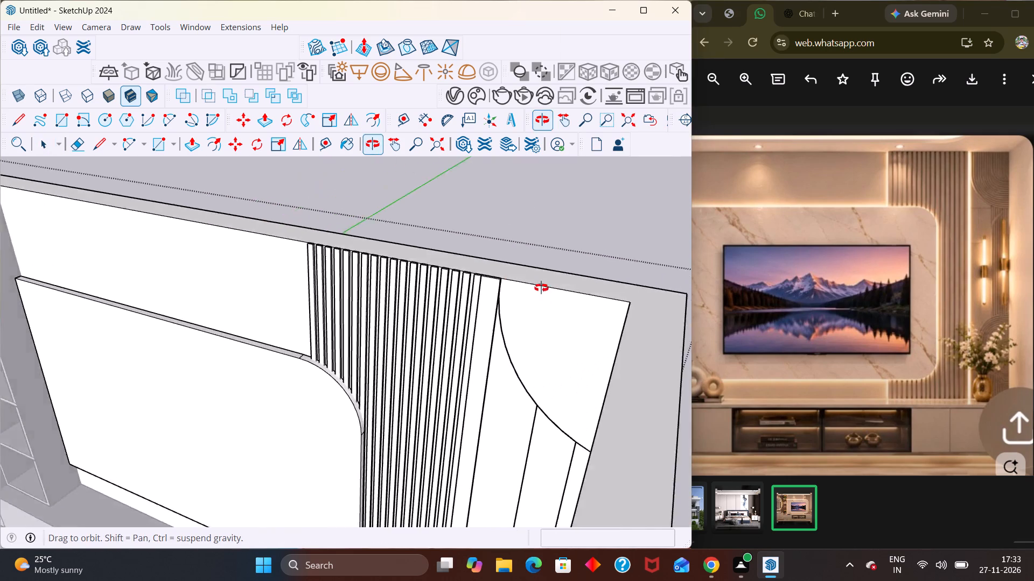
{"action": "middle_click_drag", "start_coordinate": [541, 288], "coordinate": [536, 288]}
{"action": "scroll", "coordinate": [541, 288], "scroll_direction": "up", "scroll_amount": 11}
{"action": "middle_click_drag", "start_coordinate": [486, 296], "coordinate": [487, 353]}
{"action": "scroll", "coordinate": [487, 350], "scroll_direction": "up", "scroll_amount": 1}
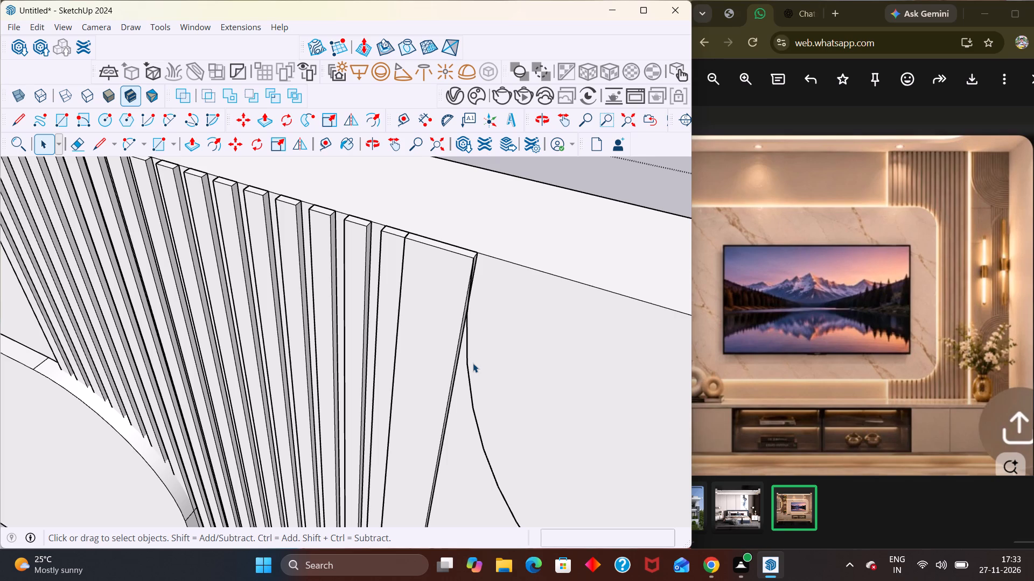
{"action": "scroll", "coordinate": [476, 359], "scroll_direction": "up", "scroll_amount": 3}
{"action": "left_click", "coordinate": [467, 345]}
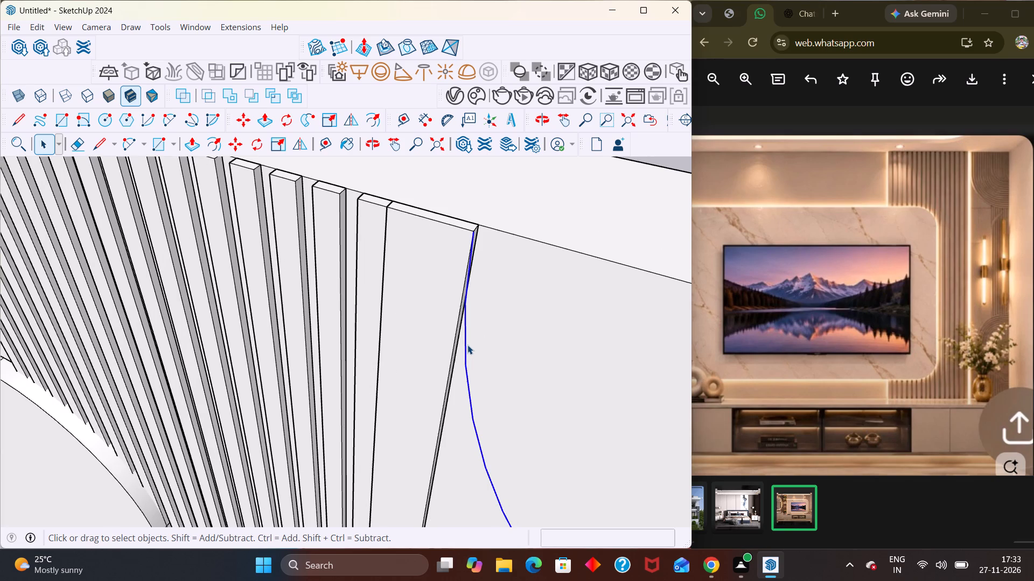
{"action": "scroll", "coordinate": [487, 264], "scroll_direction": "up", "scroll_amount": 3}
{"action": "scroll", "coordinate": [467, 247], "scroll_direction": "down", "scroll_amount": 1}
{"action": "scroll", "coordinate": [467, 247], "scroll_direction": "up", "scroll_amount": 3}
{"action": "middle_click_drag", "start_coordinate": [468, 249], "coordinate": [396, 306]}
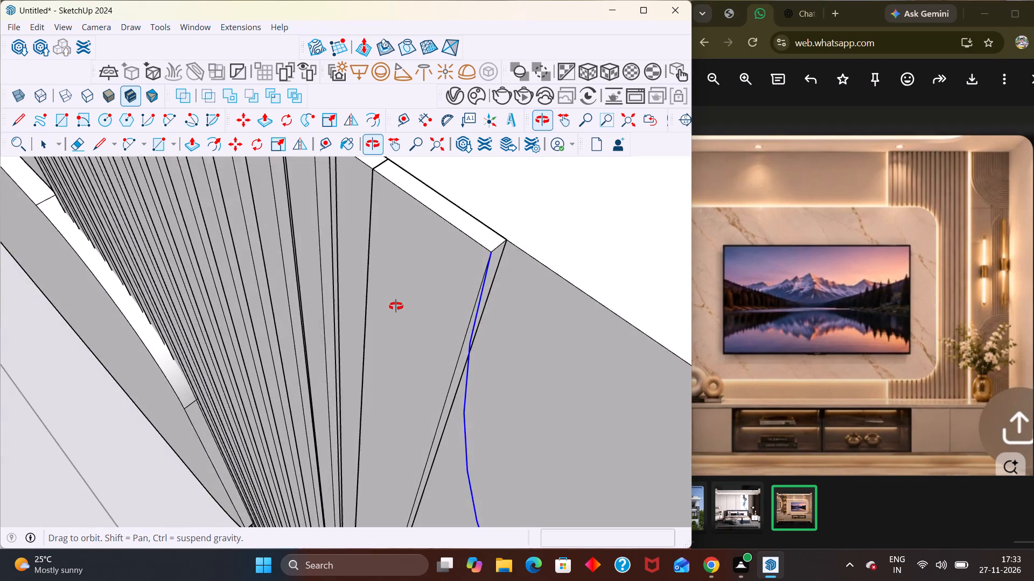
{"action": "middle_click_drag", "start_coordinate": [396, 306], "coordinate": [338, 324]}
{"action": "scroll", "coordinate": [344, 328], "scroll_direction": "down", "scroll_amount": 3}
{"action": "scroll", "coordinate": [360, 330], "scroll_direction": "up", "scroll_amount": 1}
{"action": "scroll", "coordinate": [376, 328], "scroll_direction": "down", "scroll_amount": 5}
{"action": "middle_click_drag", "start_coordinate": [403, 341], "coordinate": [439, 335]}
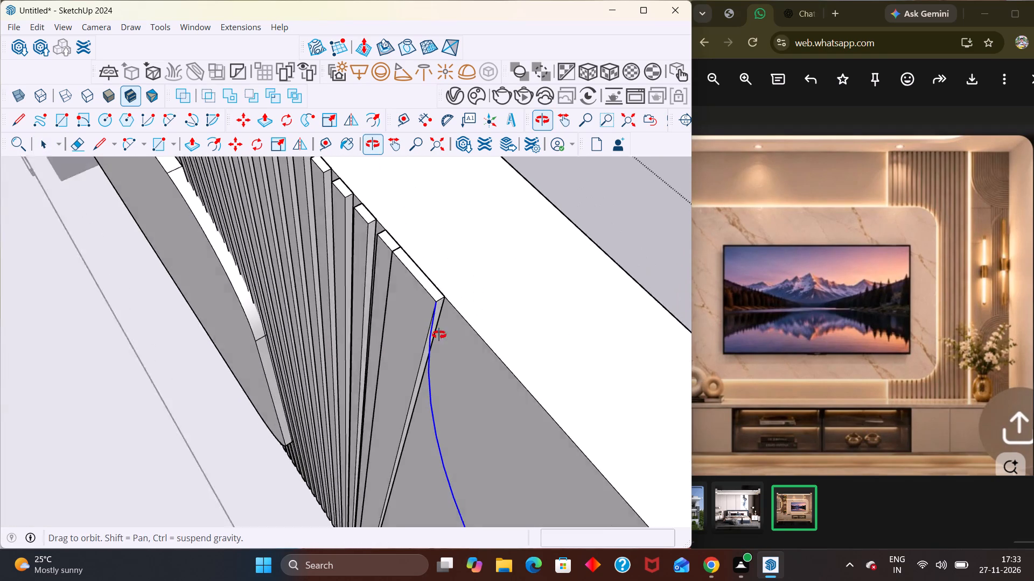
{"action": "middle_click_drag", "start_coordinate": [439, 335], "coordinate": [450, 325]}
{"action": "scroll", "coordinate": [439, 337], "scroll_direction": "up", "scroll_amount": 3}
{"action": "middle_click_drag", "start_coordinate": [439, 345], "coordinate": [465, 335]}
{"action": "scroll", "coordinate": [435, 349], "scroll_direction": "down", "scroll_amount": 5}
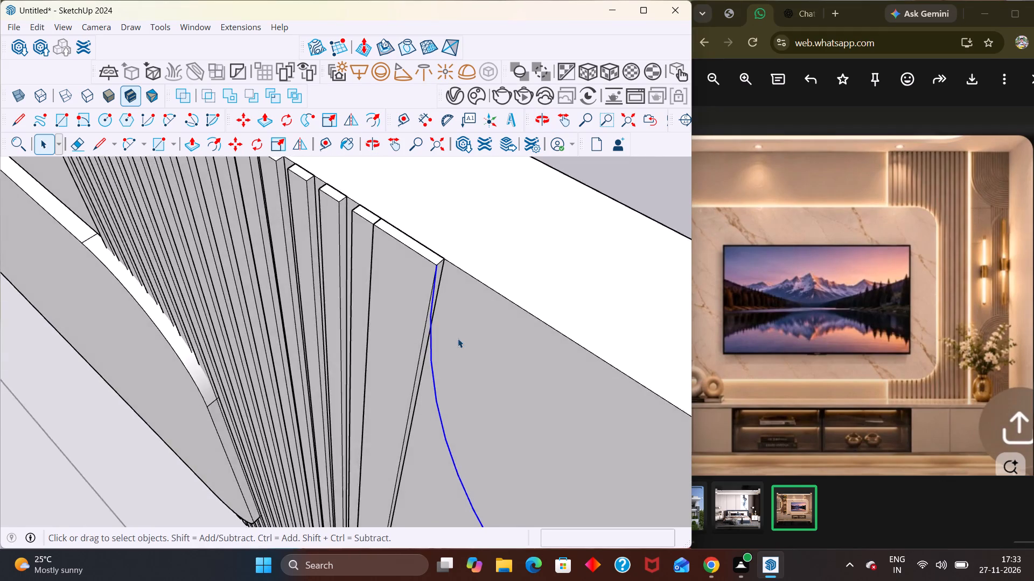
{"action": "scroll", "coordinate": [458, 338], "scroll_direction": "down", "scroll_amount": 7}
{"action": "middle_click_drag", "start_coordinate": [459, 377], "coordinate": [526, 372]}
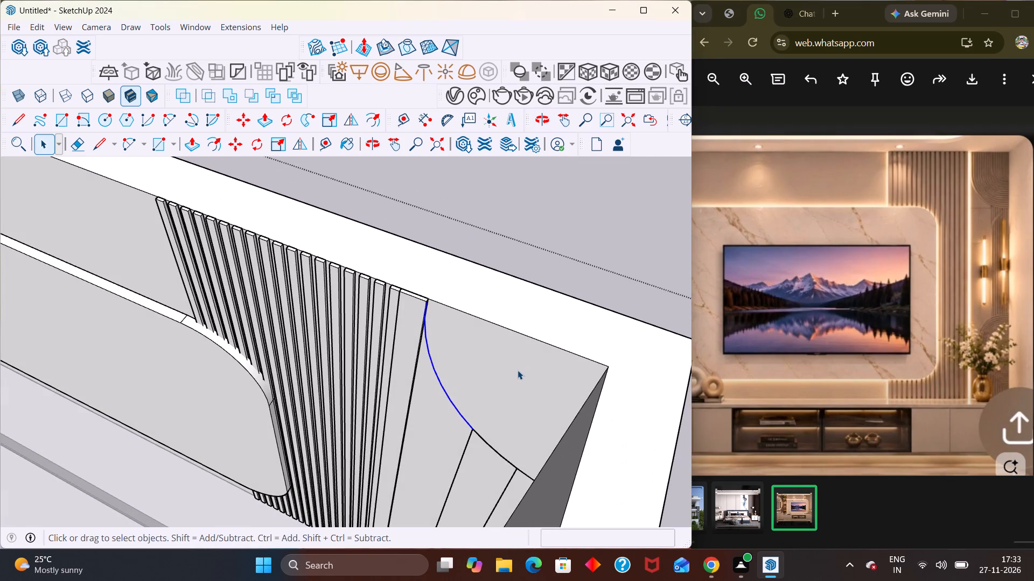
{"action": "key", "text": "Delete"}
Redraw the upper arc from the nearer vertical line's top to the trim strip's back corner on the wall, bulging about 2 3/8", and close the group.
{"action": "key", "text": "a"}
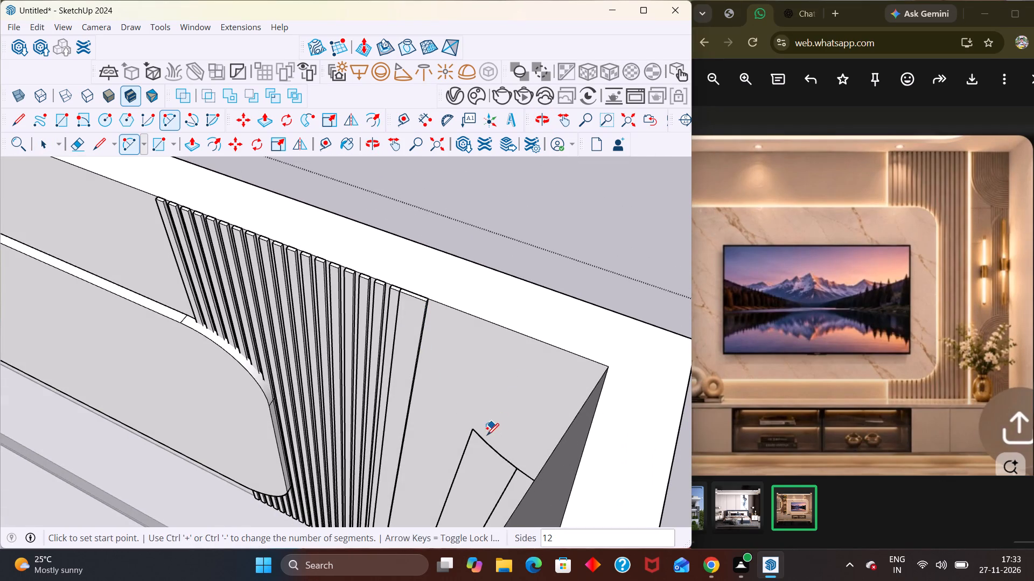
{"action": "left_click", "coordinate": [474, 431]}
{"action": "scroll", "coordinate": [437, 295], "scroll_direction": "up", "scroll_amount": 6}
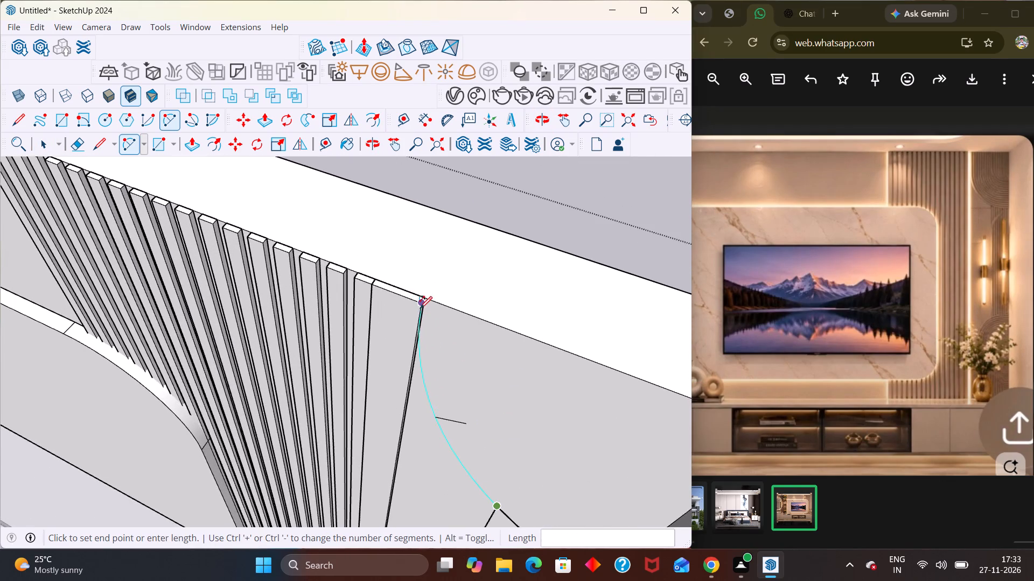
{"action": "scroll", "coordinate": [418, 299], "scroll_direction": "up", "scroll_amount": 6}
{"action": "middle_click_drag", "start_coordinate": [431, 309], "coordinate": [382, 337]}
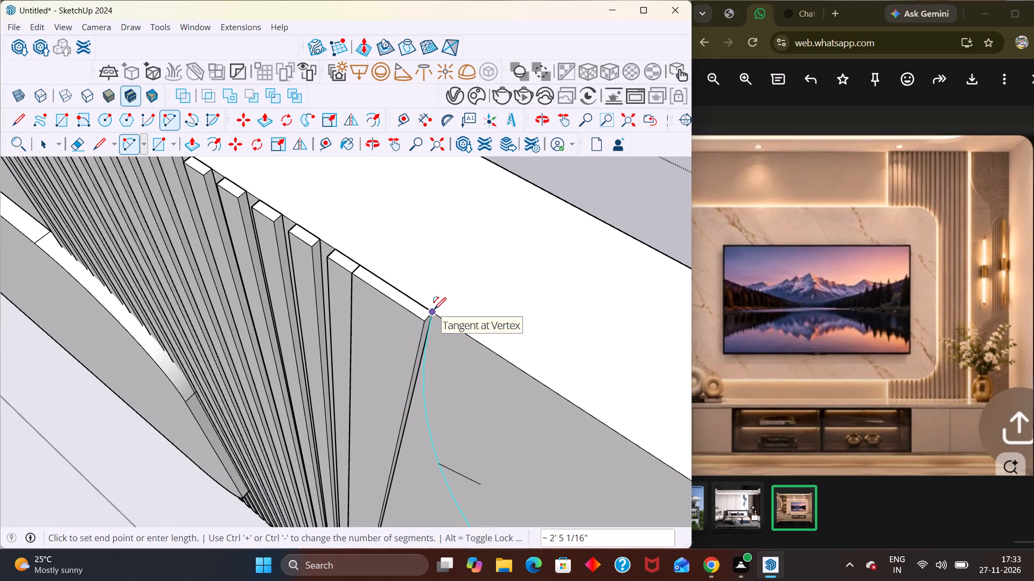
{"action": "left_click", "coordinate": [433, 313]}
{"action": "scroll", "coordinate": [476, 293], "scroll_direction": "down", "scroll_amount": 10}
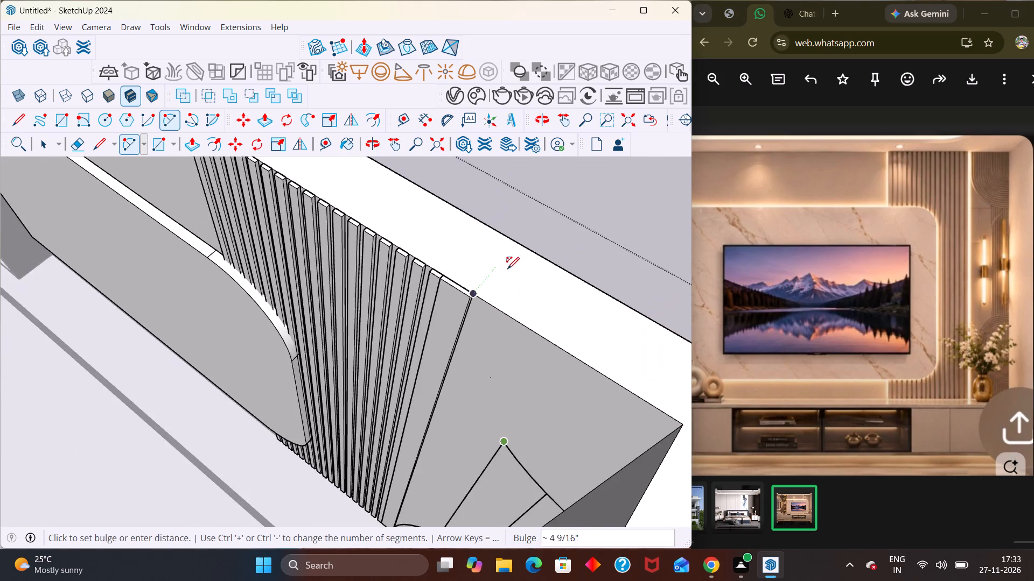
{"action": "scroll", "coordinate": [507, 269], "scroll_direction": "down", "scroll_amount": 4}
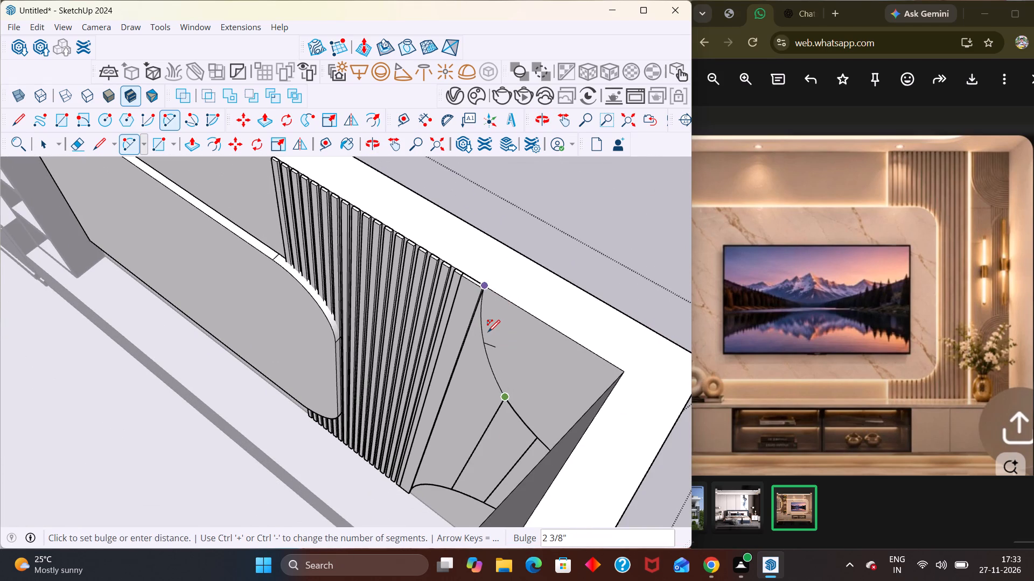
{"action": "scroll", "coordinate": [488, 332], "scroll_direction": "up", "scroll_amount": 2}
{"action": "left_click", "coordinate": [488, 332]}
{"action": "key", "text": "space"}
{"action": "scroll", "coordinate": [493, 331], "scroll_direction": "down", "scroll_amount": 6}
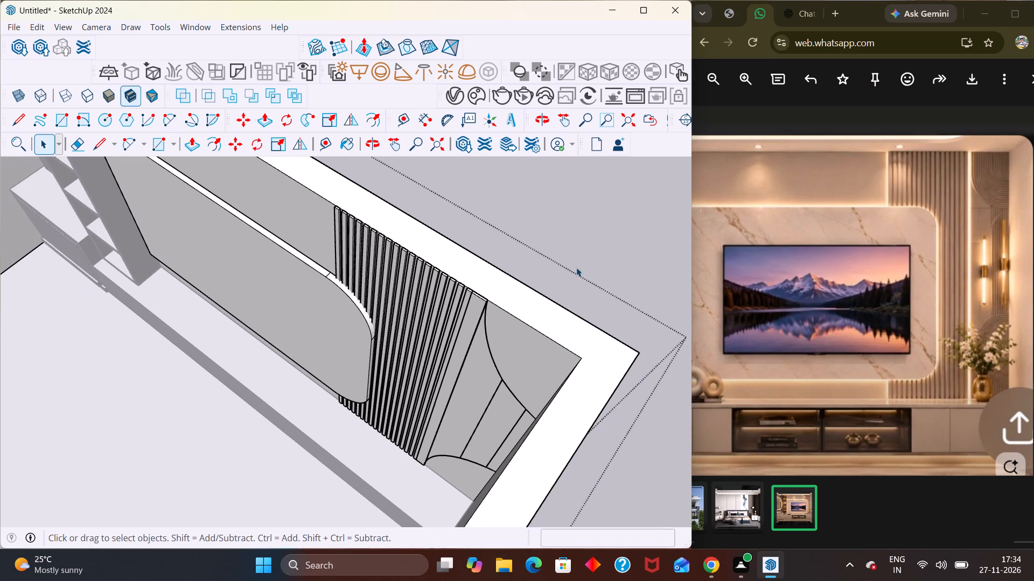
{"action": "left_click", "coordinate": [600, 266]}
Reopen the wall group and check whether the wall face above the upper arc can be selected separately.
{"action": "middle_click_drag", "start_coordinate": [533, 386], "coordinate": [660, 324]}
{"action": "scroll", "coordinate": [548, 324], "scroll_direction": "down", "scroll_amount": 3}
{"action": "middle_click_drag", "start_coordinate": [545, 328], "coordinate": [493, 370]}
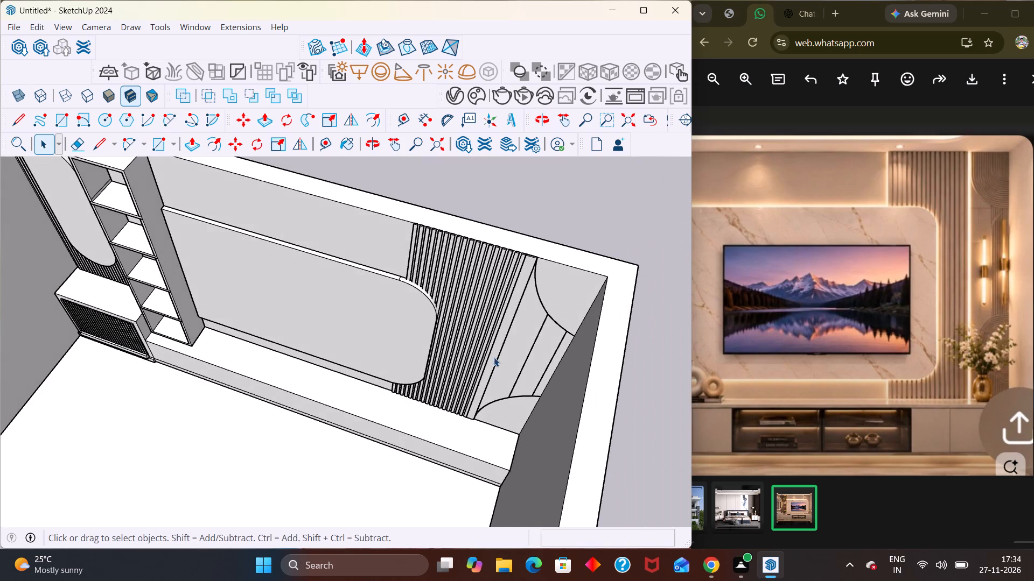
{"action": "double_click", "coordinate": [563, 285]}
{"action": "left_click", "coordinate": [561, 285]}
{"action": "double_click", "coordinate": [561, 292]}
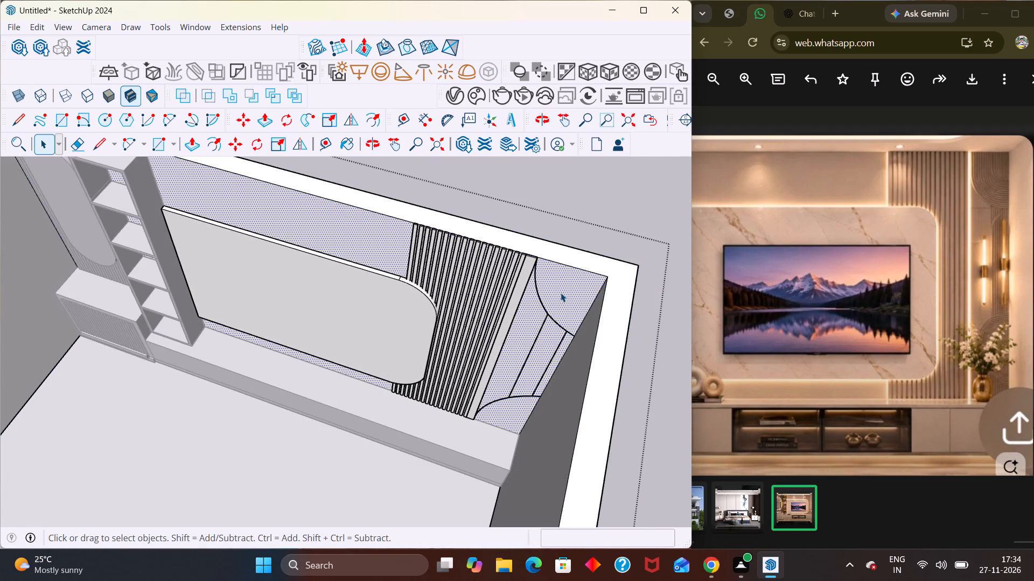
{"action": "double_click", "coordinate": [561, 293]}
{"action": "left_click", "coordinate": [561, 293]}
{"action": "double_click", "coordinate": [557, 296]}
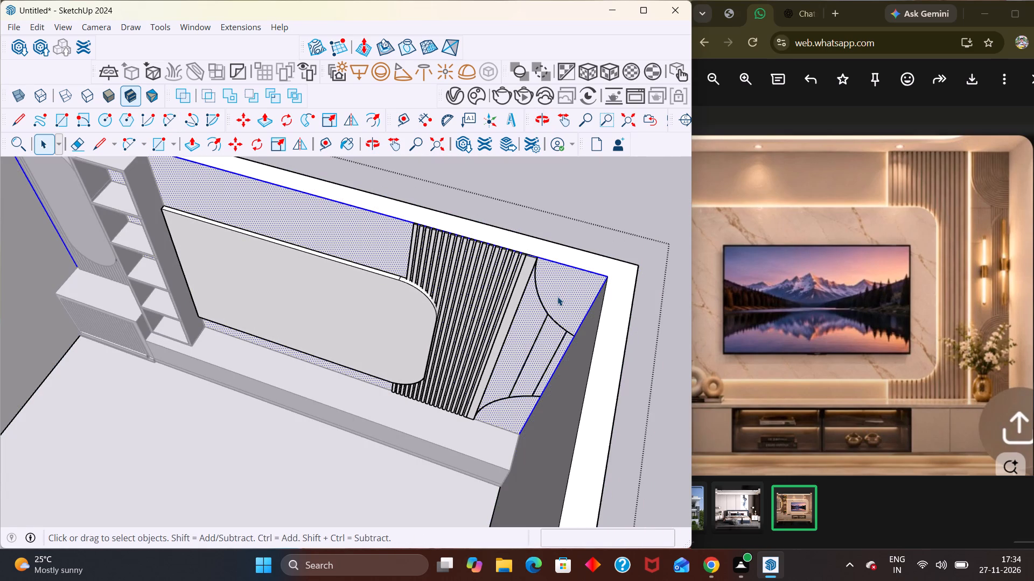
{"action": "left_click", "coordinate": [557, 296]}
{"action": "left_click", "coordinate": [557, 296]}
{"action": "scroll", "coordinate": [556, 299], "scroll_direction": "down", "scroll_amount": 1}
{"action": "middle_click_drag", "start_coordinate": [556, 300], "coordinate": [563, 249]}
{"action": "scroll", "coordinate": [560, 267], "scroll_direction": "up", "scroll_amount": 1}
{"action": "middle_click_drag", "start_coordinate": [563, 250], "coordinate": [536, 313]}
{"action": "scroll", "coordinate": [563, 256], "scroll_direction": "down", "scroll_amount": 1}
{"action": "left_click", "coordinate": [612, 217]}
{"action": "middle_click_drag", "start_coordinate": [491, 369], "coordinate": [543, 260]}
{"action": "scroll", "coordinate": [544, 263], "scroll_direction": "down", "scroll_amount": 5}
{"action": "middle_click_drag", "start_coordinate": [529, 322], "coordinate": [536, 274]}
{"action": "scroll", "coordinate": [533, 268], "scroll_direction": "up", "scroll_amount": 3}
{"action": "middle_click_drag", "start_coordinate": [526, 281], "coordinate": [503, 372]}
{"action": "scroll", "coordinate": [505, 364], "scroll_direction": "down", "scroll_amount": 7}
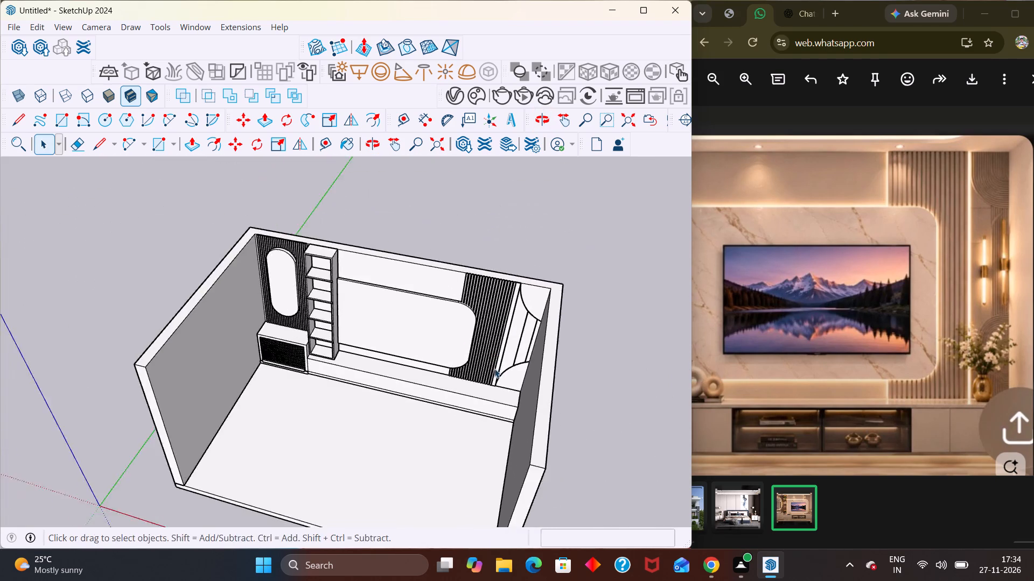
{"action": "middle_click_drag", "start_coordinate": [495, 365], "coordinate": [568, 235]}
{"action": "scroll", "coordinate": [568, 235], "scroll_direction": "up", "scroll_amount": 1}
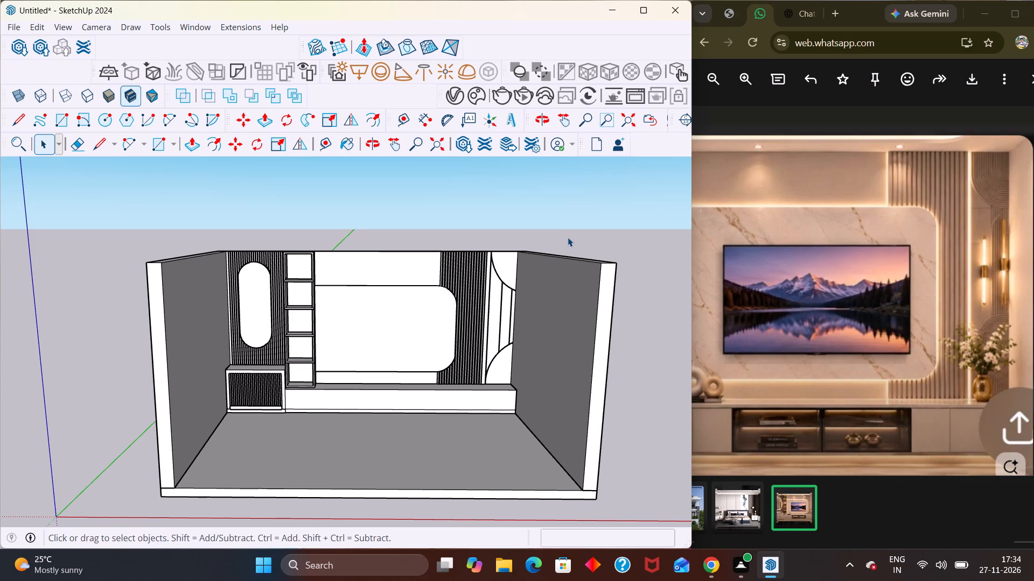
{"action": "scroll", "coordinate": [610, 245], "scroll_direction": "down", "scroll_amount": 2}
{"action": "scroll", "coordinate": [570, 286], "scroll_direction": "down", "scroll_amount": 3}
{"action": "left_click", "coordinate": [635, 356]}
Reopen the wall group and delete the lower arc between the trim strip's bottom and the side wall.
{"action": "middle_click_drag", "start_coordinate": [606, 350], "coordinate": [517, 371]}
{"action": "scroll", "coordinate": [515, 312], "scroll_direction": "up", "scroll_amount": 2}
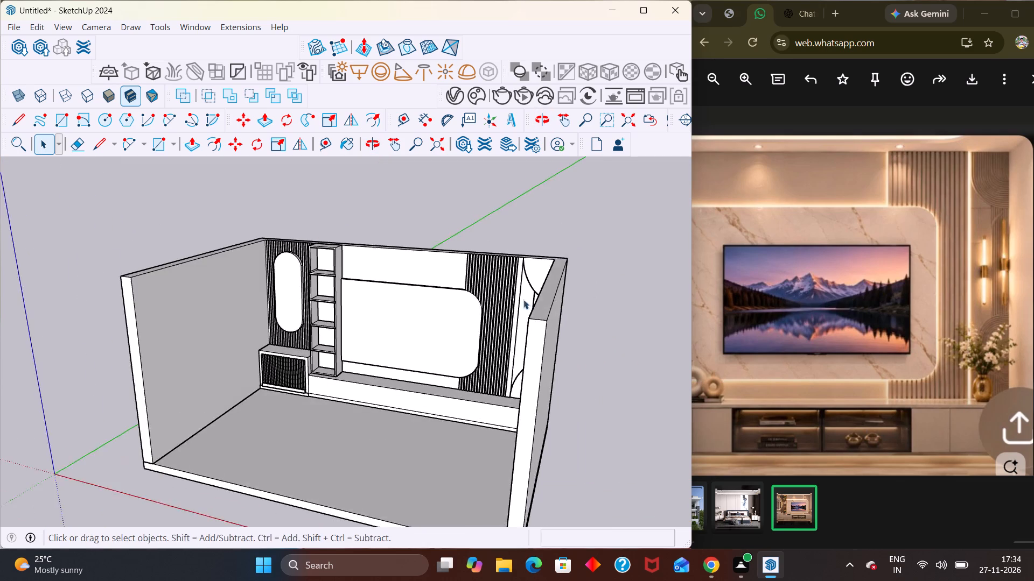
{"action": "scroll", "coordinate": [523, 300], "scroll_direction": "up", "scroll_amount": 1}
{"action": "middle_click_drag", "start_coordinate": [540, 284], "coordinate": [575, 372]}
{"action": "left_click", "coordinate": [559, 288]}
{"action": "double_click", "coordinate": [513, 400]}
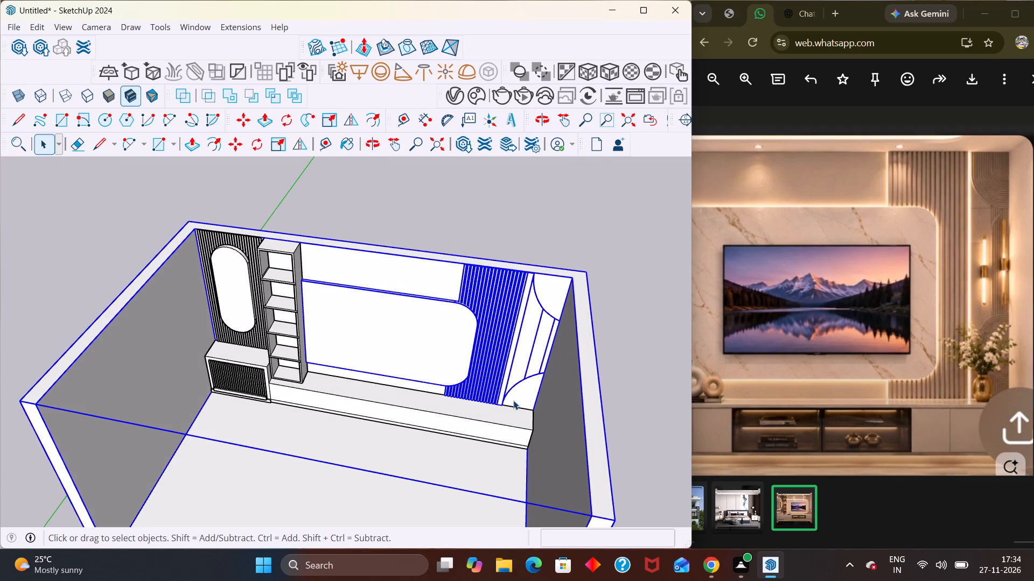
{"action": "scroll", "coordinate": [513, 400], "scroll_direction": "up", "scroll_amount": 17}
{"action": "middle_click_drag", "start_coordinate": [492, 380], "coordinate": [442, 365]}
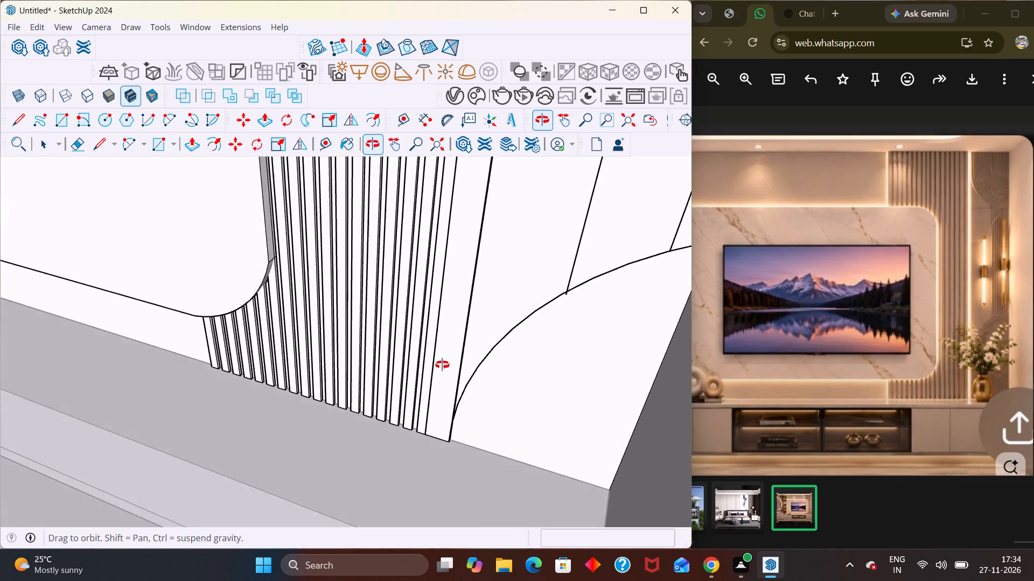
{"action": "middle_click_drag", "start_coordinate": [442, 365], "coordinate": [452, 410]}
{"action": "scroll", "coordinate": [450, 440], "scroll_direction": "up", "scroll_amount": 8}
{"action": "middle_click_drag", "start_coordinate": [452, 469], "coordinate": [442, 469]}
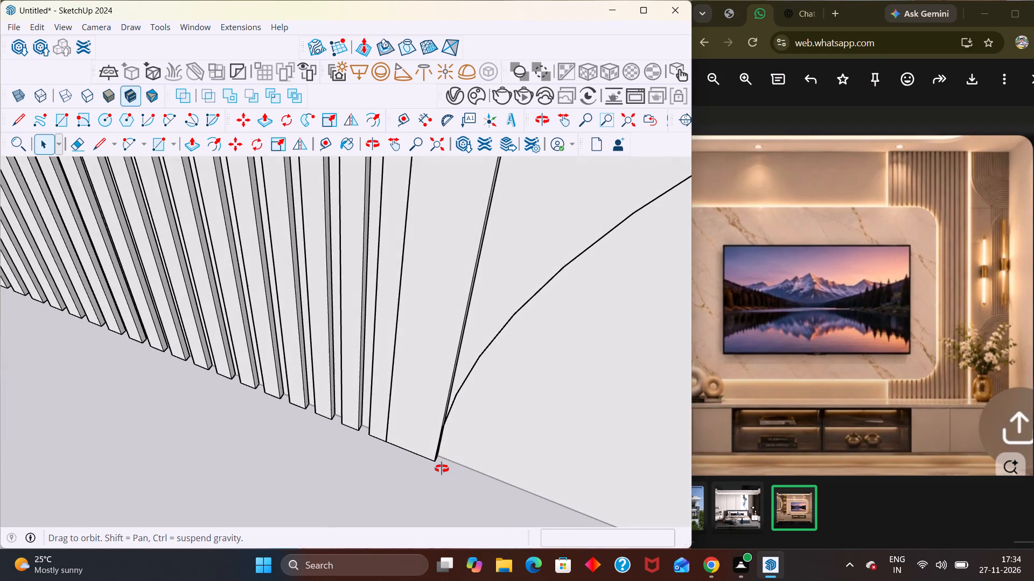
{"action": "middle_click_drag", "start_coordinate": [442, 469], "coordinate": [442, 468]}
{"action": "left_click", "coordinate": [470, 370]}
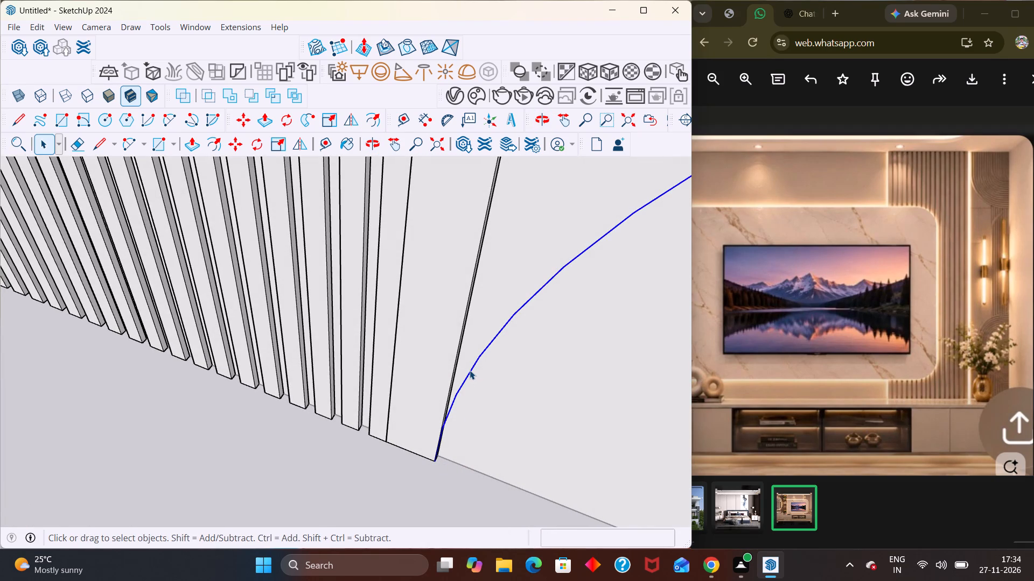
{"action": "scroll", "coordinate": [470, 370], "scroll_direction": "down", "scroll_amount": 12}
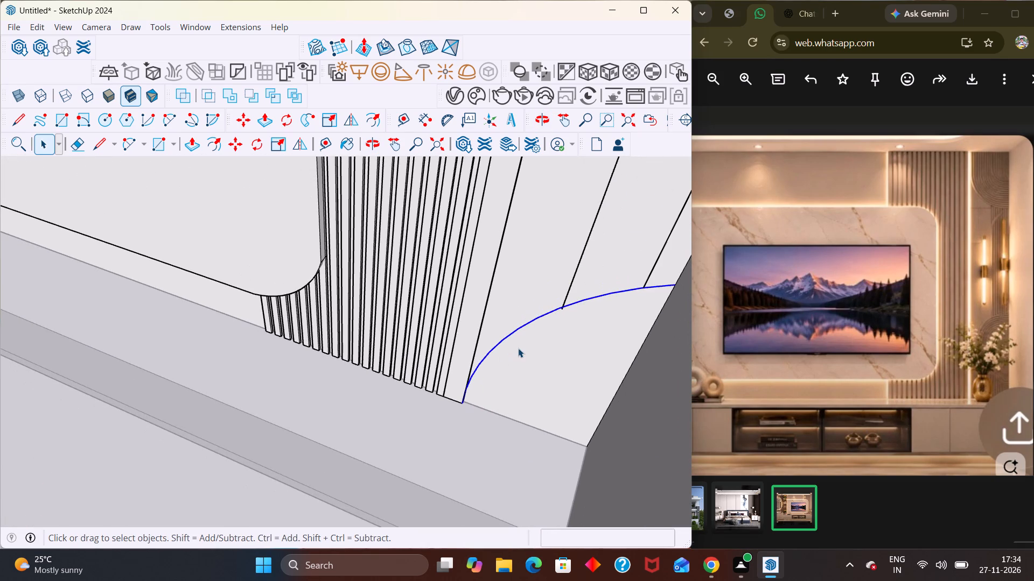
{"action": "key", "text": "Delete"}
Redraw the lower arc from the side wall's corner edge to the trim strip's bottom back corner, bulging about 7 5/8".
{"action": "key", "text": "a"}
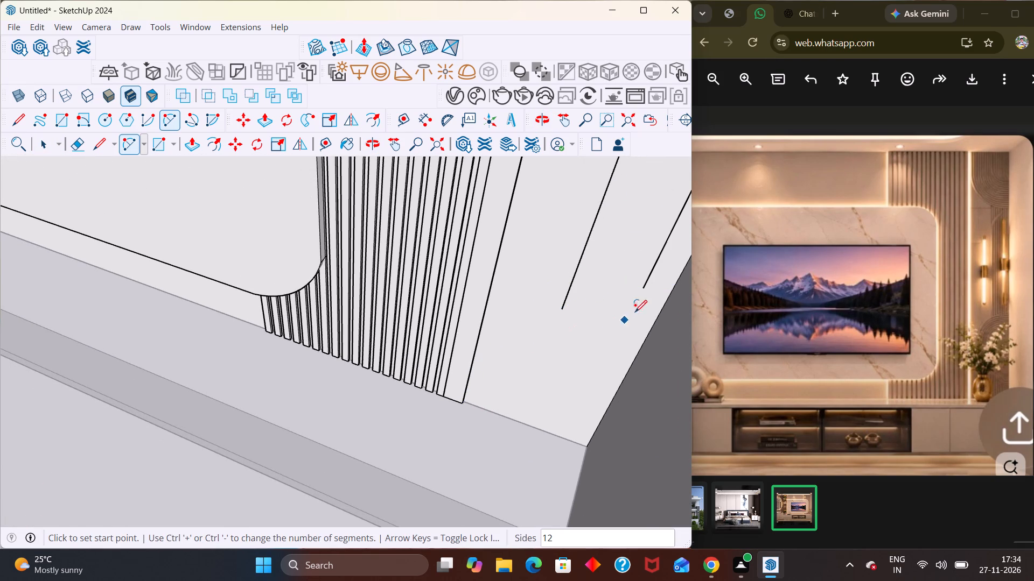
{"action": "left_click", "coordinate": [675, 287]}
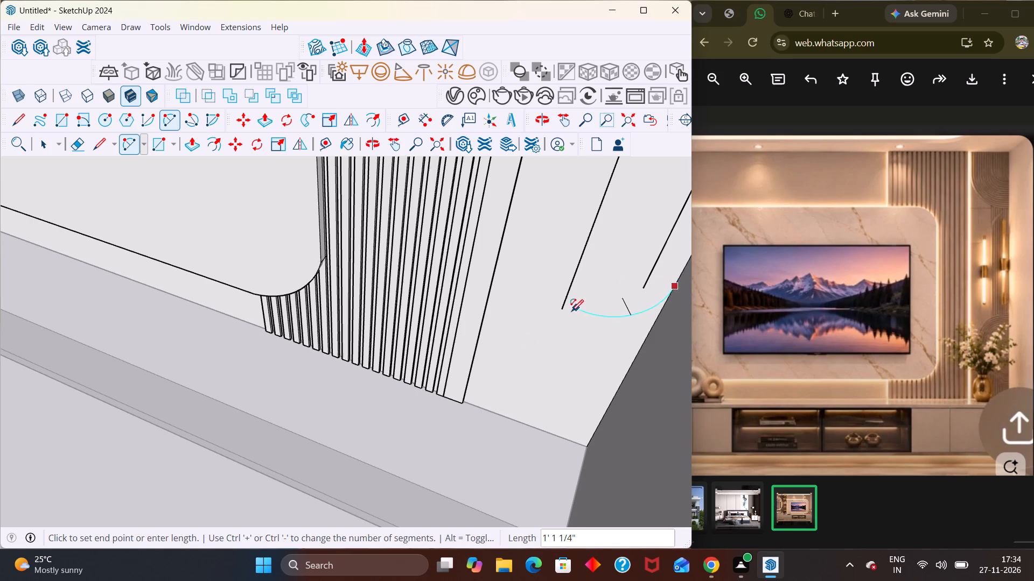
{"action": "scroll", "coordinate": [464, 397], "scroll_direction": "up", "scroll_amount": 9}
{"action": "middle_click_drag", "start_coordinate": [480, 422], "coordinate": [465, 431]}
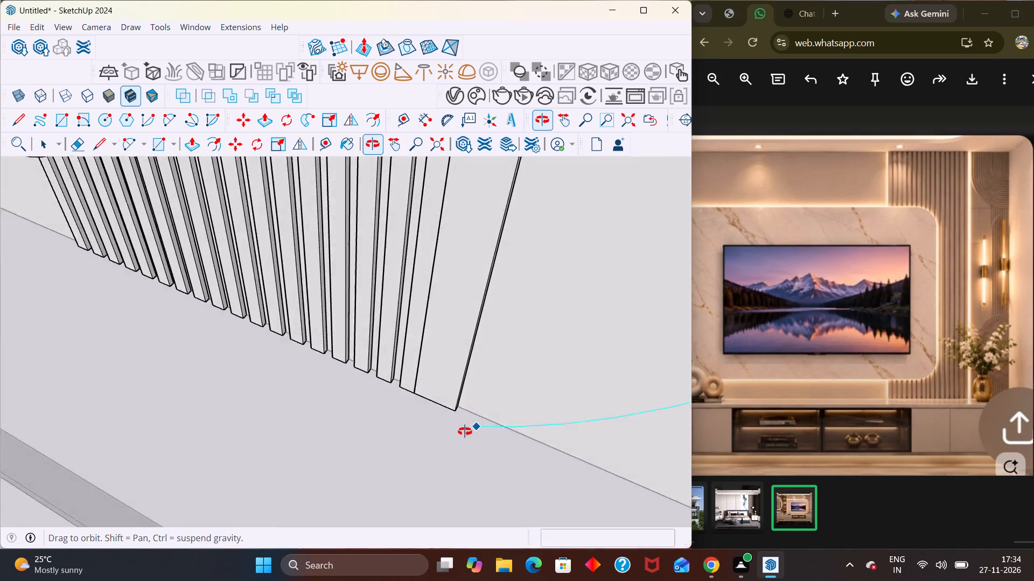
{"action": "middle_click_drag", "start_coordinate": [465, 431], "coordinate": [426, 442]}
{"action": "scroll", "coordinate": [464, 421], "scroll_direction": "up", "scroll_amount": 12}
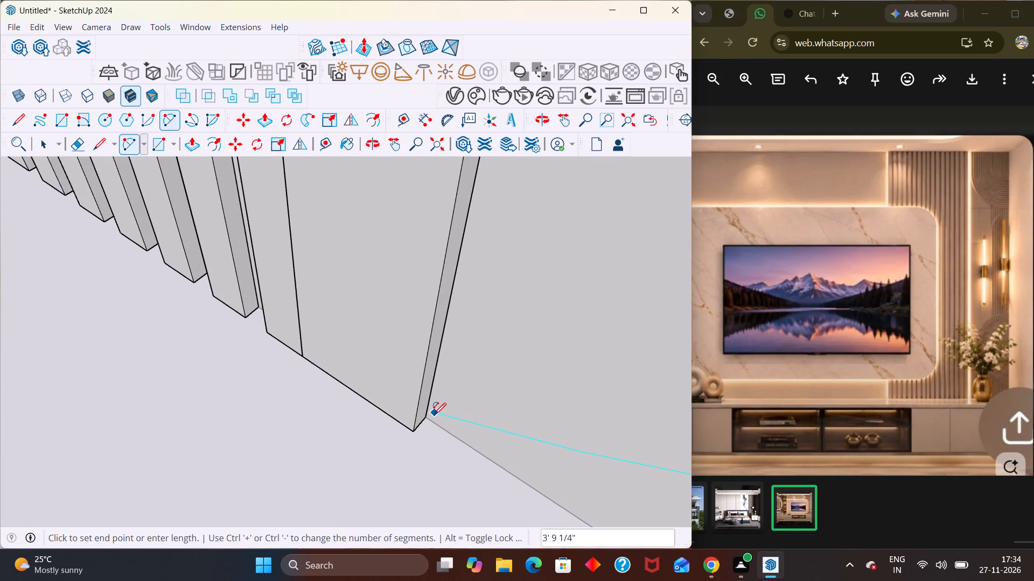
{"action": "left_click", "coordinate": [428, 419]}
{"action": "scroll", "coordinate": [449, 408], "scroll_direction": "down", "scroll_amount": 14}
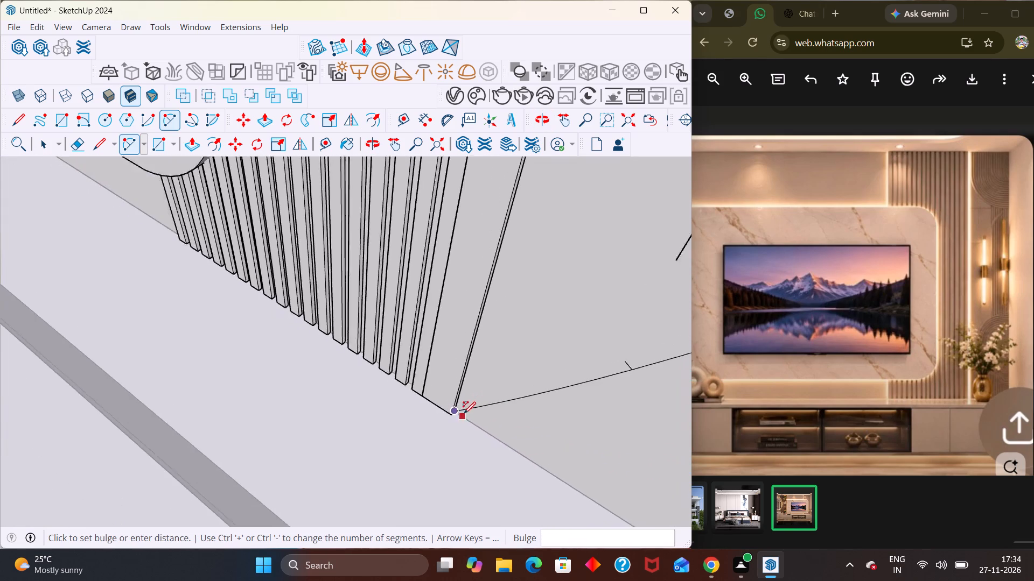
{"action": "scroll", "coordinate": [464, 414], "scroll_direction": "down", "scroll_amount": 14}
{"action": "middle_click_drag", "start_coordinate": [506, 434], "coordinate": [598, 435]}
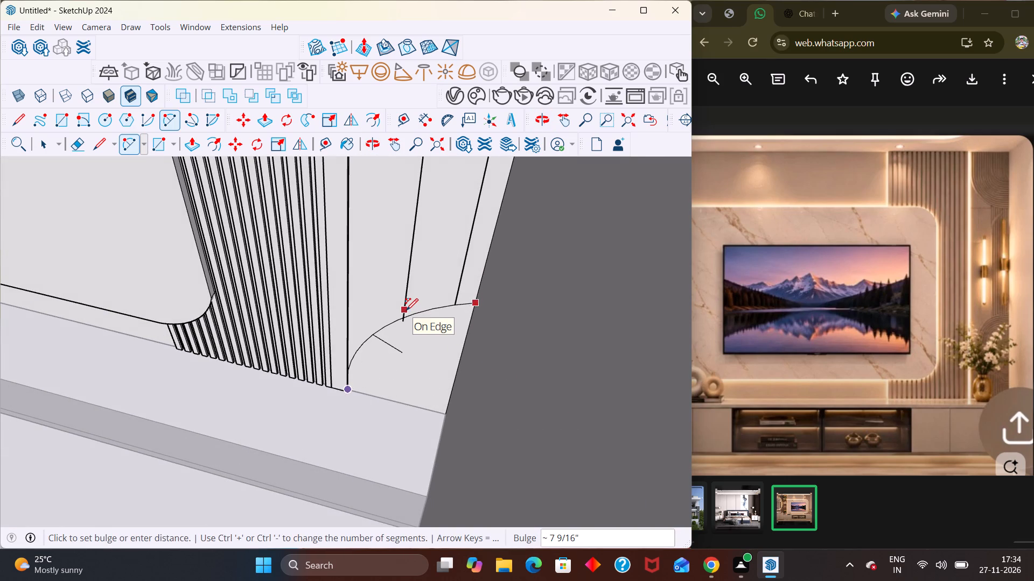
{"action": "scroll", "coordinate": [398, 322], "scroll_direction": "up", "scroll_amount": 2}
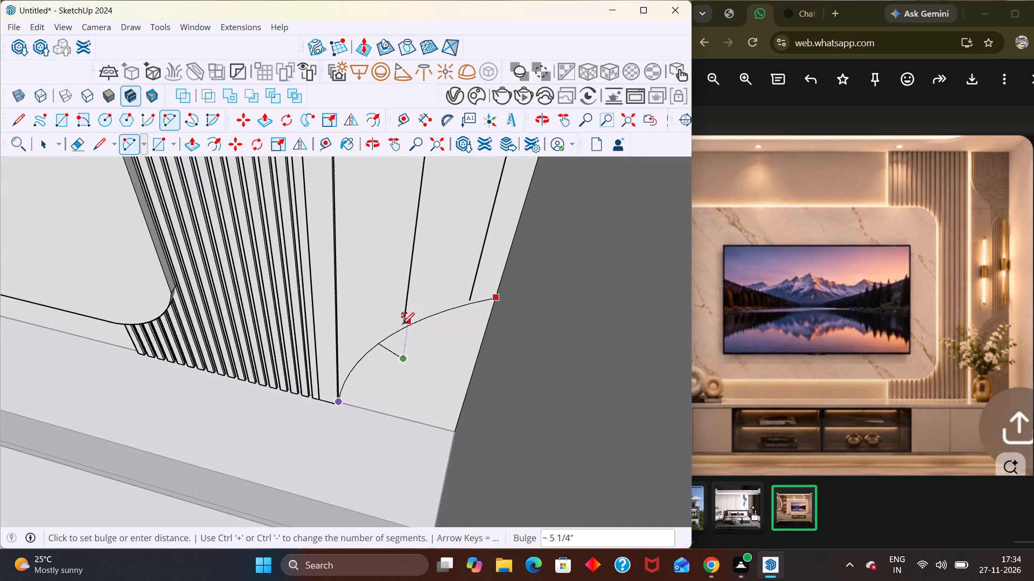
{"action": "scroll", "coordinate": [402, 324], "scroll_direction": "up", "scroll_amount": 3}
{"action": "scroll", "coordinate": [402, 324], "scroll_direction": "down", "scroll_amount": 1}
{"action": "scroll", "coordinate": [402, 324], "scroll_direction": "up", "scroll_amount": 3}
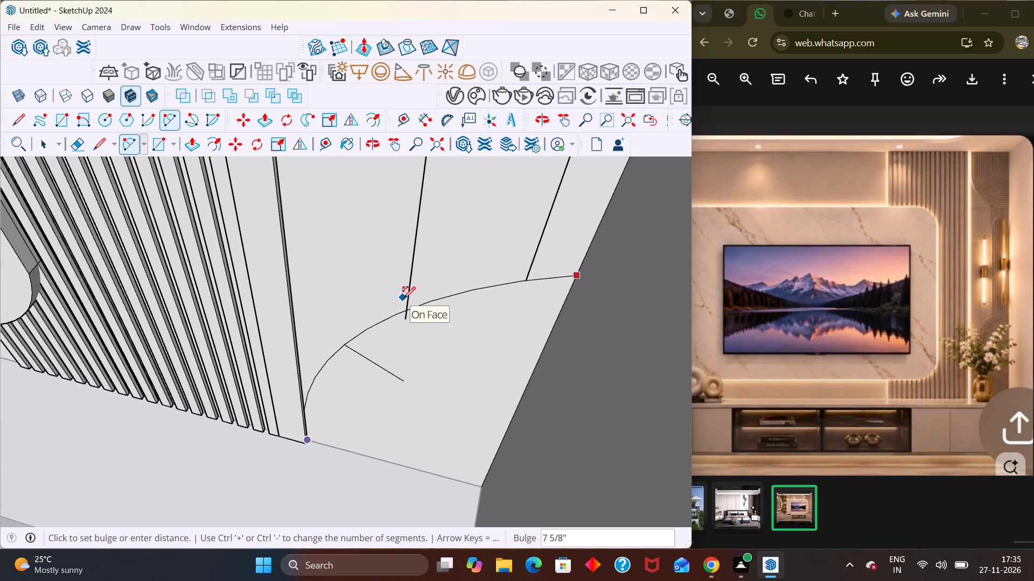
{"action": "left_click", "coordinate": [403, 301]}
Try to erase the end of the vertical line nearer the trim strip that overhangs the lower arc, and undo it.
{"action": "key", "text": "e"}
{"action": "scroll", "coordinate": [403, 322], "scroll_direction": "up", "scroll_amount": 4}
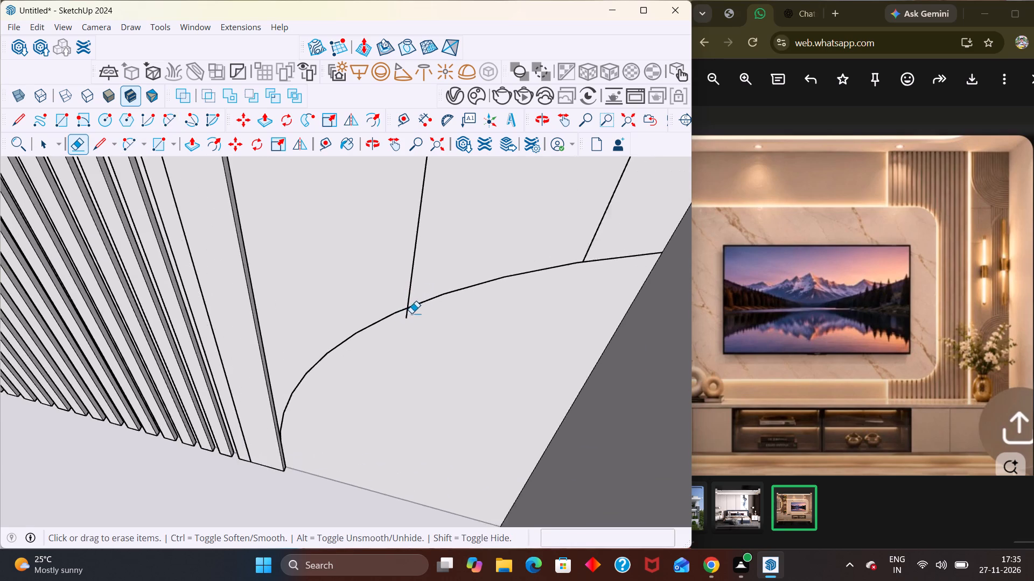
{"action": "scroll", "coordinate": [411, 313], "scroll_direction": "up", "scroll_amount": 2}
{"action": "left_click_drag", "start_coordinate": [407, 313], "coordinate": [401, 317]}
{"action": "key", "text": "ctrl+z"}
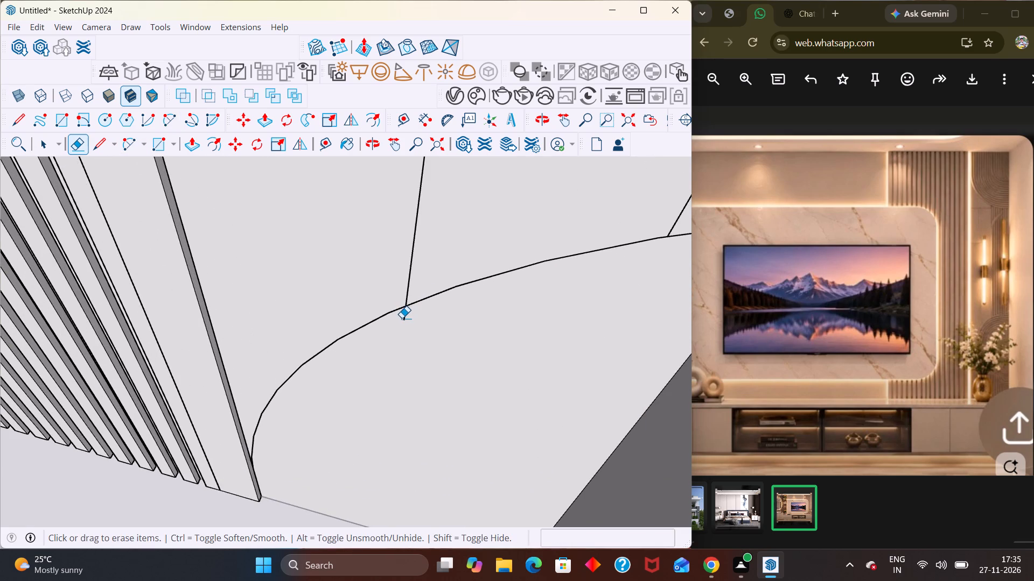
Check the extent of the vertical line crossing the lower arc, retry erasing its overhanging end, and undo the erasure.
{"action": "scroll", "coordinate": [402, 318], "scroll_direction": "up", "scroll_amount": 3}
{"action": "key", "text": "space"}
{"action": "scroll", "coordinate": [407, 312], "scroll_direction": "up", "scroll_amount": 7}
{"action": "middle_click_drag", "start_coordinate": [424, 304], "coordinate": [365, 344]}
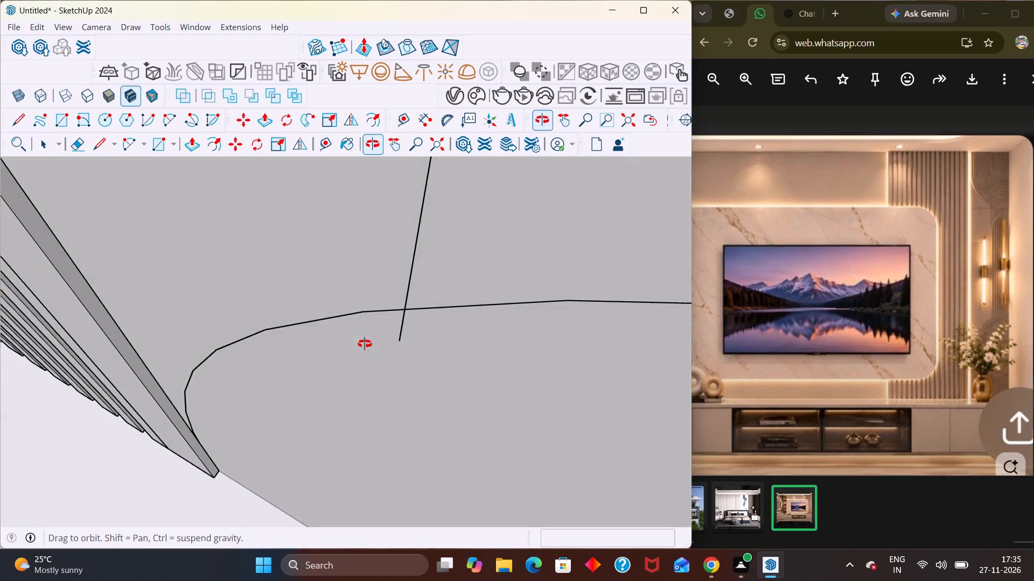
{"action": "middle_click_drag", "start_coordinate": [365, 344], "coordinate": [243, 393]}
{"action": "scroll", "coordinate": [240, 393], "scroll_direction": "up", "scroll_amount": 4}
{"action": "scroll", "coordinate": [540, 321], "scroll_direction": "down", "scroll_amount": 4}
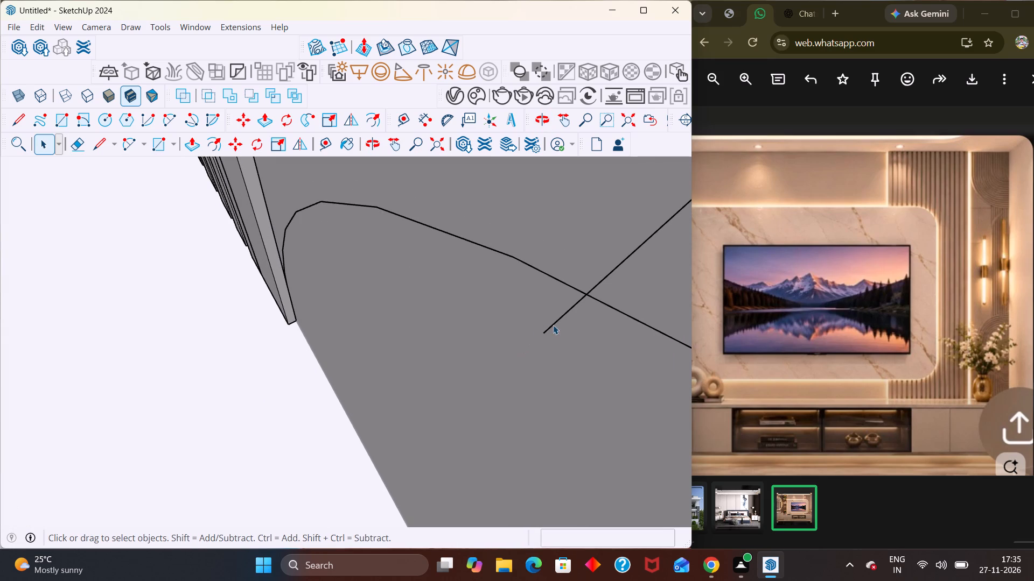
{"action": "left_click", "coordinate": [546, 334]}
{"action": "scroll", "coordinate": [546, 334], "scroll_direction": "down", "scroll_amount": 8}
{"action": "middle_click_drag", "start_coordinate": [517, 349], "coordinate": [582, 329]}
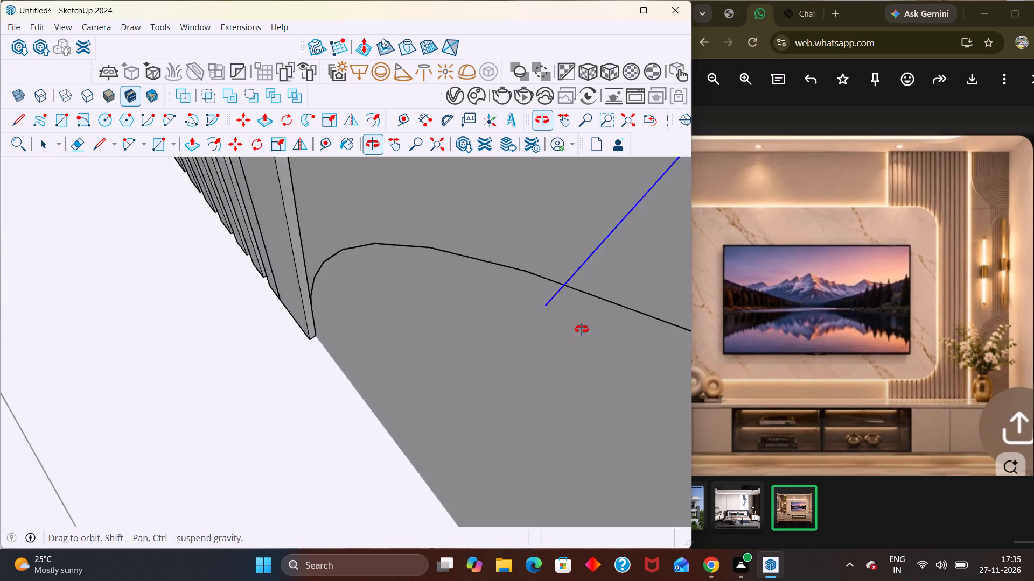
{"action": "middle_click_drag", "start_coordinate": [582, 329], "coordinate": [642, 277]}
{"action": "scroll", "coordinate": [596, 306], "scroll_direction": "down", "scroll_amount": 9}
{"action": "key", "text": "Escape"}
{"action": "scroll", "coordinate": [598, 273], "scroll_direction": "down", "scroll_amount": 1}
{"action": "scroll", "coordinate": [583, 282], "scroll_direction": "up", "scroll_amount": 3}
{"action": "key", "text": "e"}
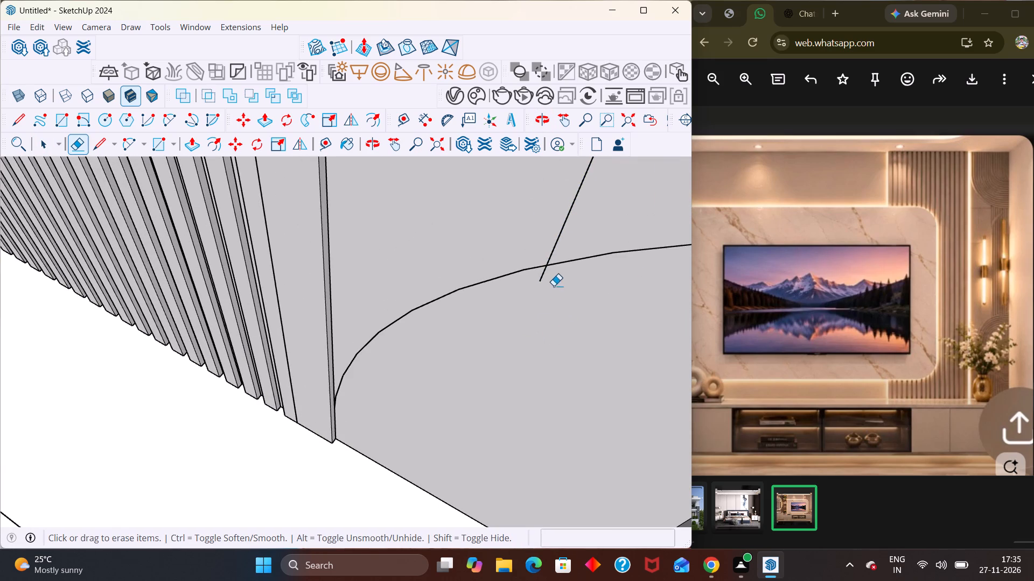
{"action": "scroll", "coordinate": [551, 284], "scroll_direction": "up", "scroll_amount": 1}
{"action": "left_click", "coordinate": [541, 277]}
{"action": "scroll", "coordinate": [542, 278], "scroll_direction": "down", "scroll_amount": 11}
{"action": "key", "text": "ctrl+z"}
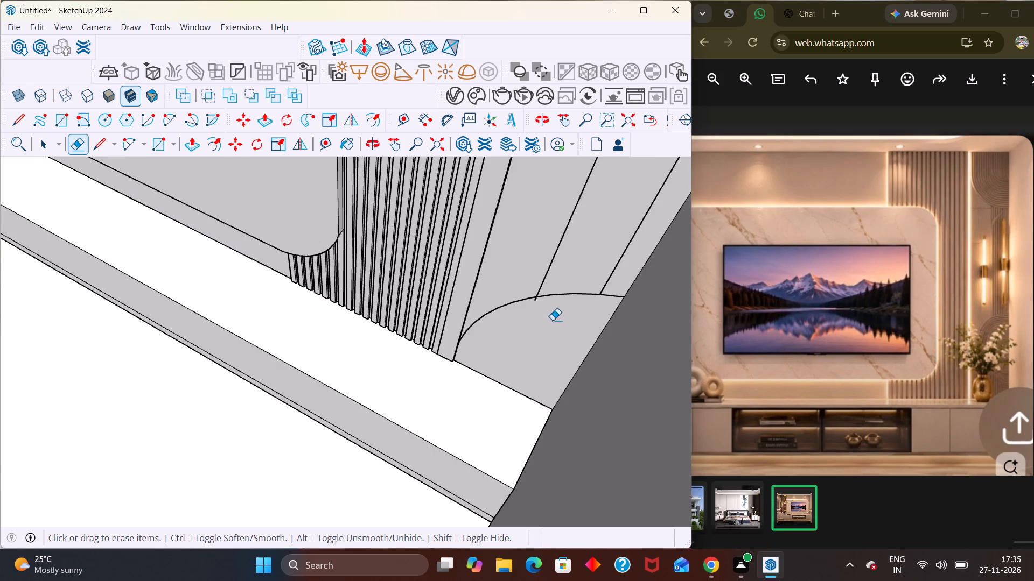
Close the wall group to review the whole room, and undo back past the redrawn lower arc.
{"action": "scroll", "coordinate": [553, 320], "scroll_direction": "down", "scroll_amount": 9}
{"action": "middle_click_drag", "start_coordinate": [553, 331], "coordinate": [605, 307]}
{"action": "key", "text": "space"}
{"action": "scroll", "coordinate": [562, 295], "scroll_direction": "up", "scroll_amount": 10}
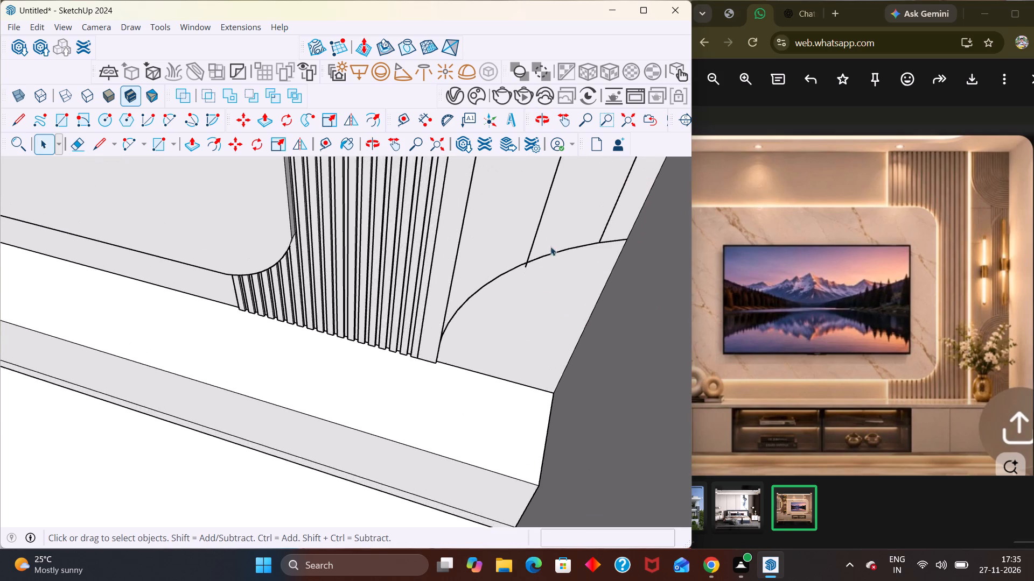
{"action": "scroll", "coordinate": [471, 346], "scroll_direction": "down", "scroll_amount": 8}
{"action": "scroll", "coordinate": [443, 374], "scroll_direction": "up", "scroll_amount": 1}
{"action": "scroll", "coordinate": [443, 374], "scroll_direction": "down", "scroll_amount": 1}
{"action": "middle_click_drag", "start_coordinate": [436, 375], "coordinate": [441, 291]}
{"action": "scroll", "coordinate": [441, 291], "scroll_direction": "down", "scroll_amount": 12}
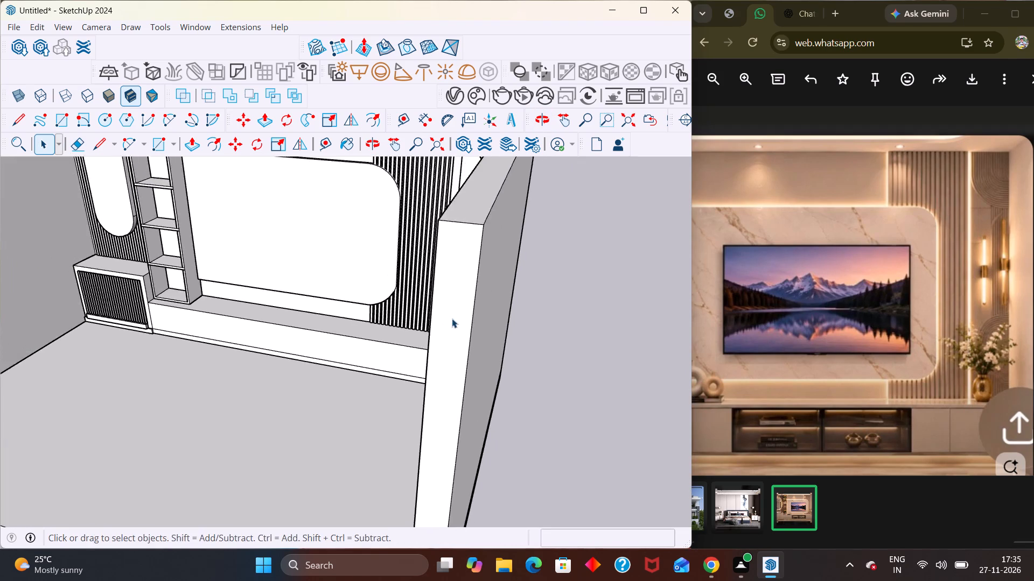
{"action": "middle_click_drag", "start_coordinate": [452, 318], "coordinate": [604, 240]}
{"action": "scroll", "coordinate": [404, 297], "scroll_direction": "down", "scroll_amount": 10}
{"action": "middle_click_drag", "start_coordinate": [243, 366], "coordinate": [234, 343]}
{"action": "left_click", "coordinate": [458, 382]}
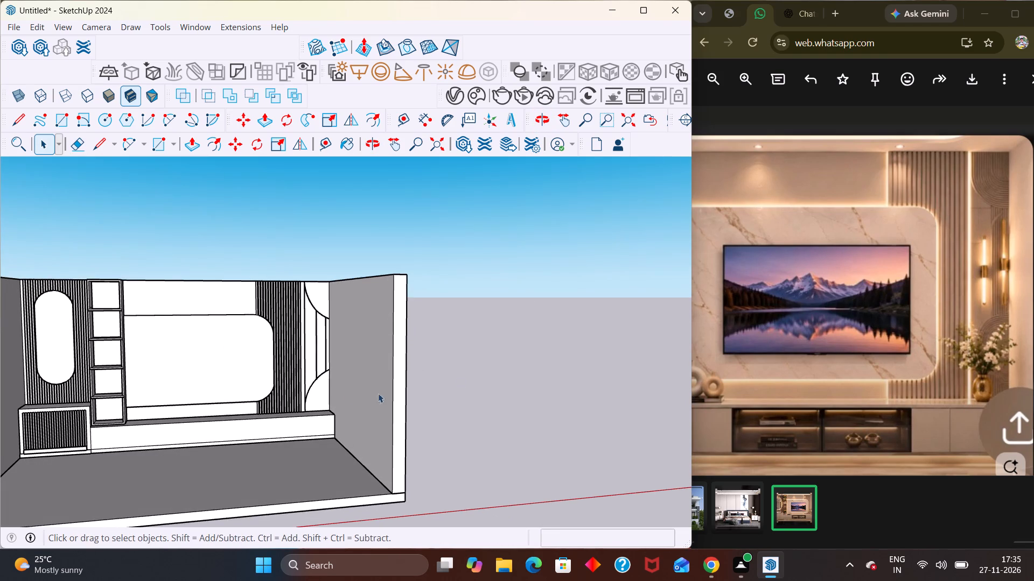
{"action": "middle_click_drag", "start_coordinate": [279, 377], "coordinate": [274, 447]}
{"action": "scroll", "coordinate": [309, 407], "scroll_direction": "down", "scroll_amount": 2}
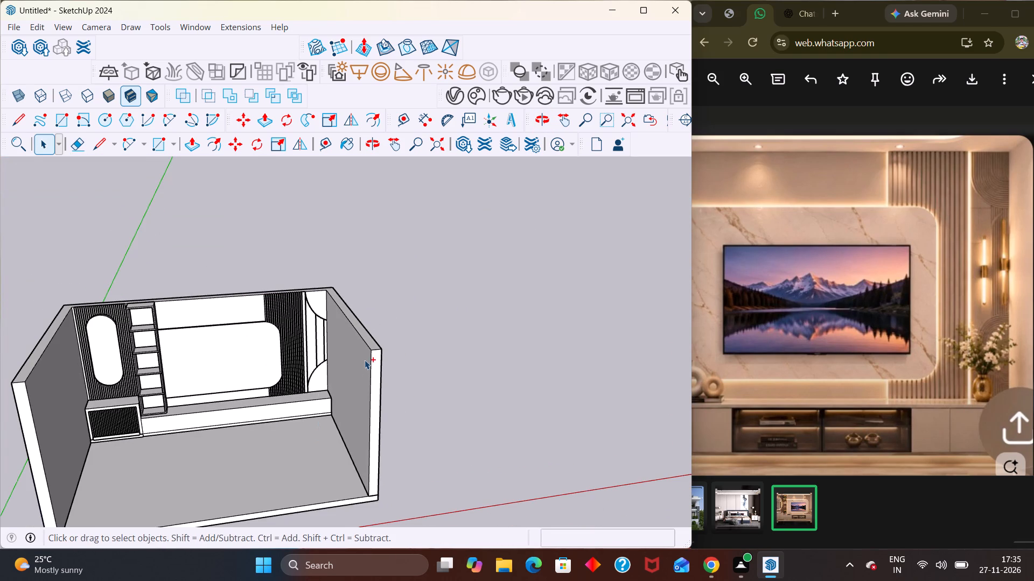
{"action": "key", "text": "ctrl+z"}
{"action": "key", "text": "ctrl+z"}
Redraw the lower arc from the trim strip's bottom back corner to the side wall's corner edge, bulging about 6 3/4".
{"action": "scroll", "coordinate": [313, 356], "scroll_direction": "up", "scroll_amount": 10}
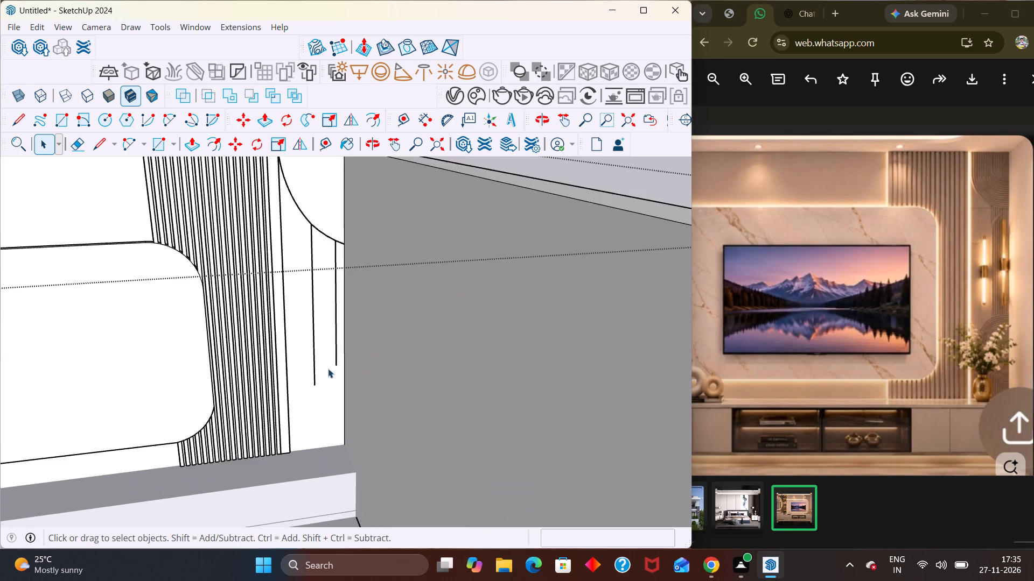
{"action": "scroll", "coordinate": [328, 369], "scroll_direction": "up", "scroll_amount": 3}
{"action": "key", "text": "a"}
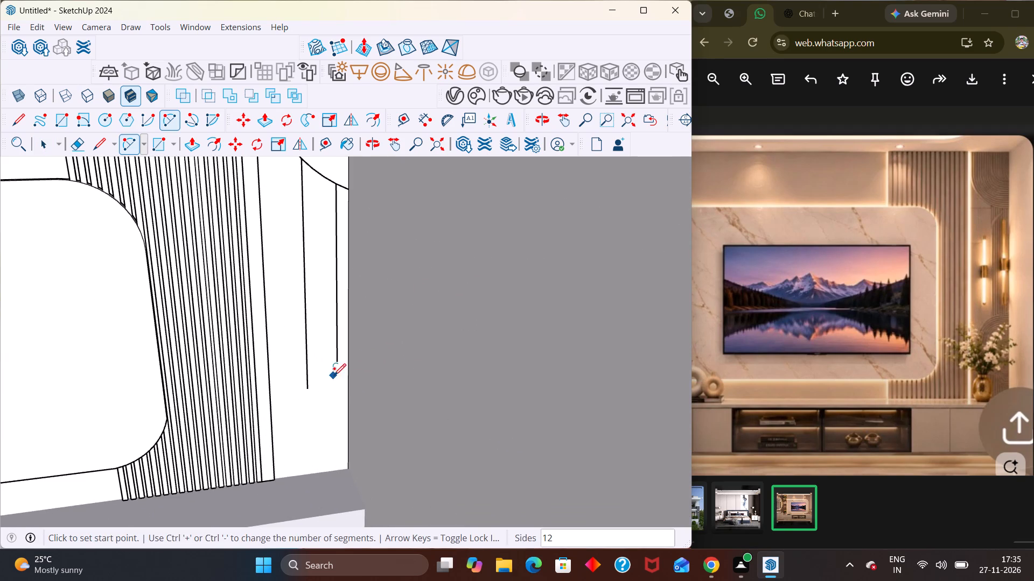
{"action": "scroll", "coordinate": [290, 440], "scroll_direction": "up", "scroll_amount": 2}
{"action": "middle_click_drag", "start_coordinate": [290, 466], "coordinate": [256, 515]}
{"action": "scroll", "coordinate": [266, 499], "scroll_direction": "up", "scroll_amount": 4}
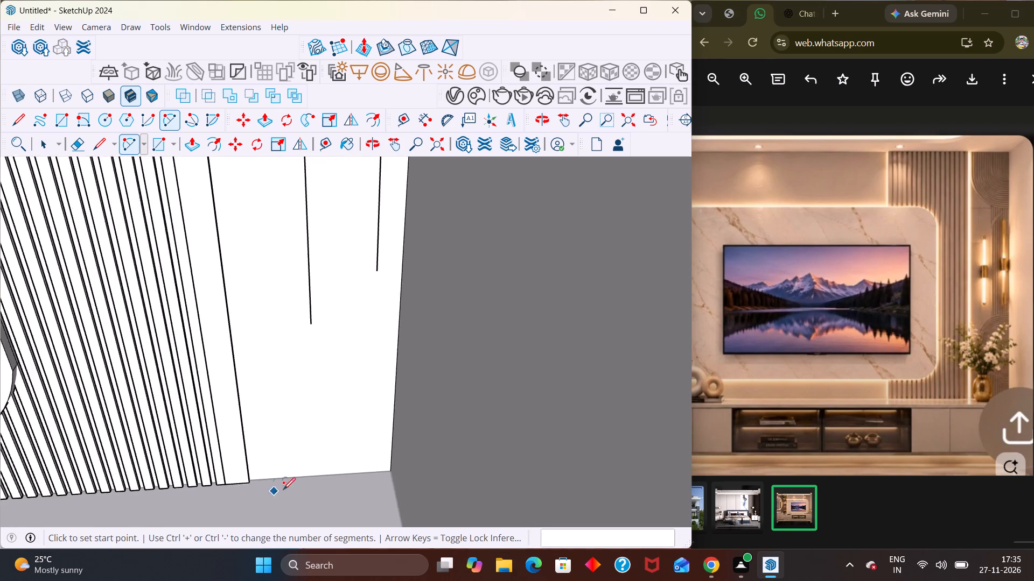
{"action": "scroll", "coordinate": [283, 490], "scroll_direction": "up", "scroll_amount": 9}
{"action": "scroll", "coordinate": [218, 480], "scroll_direction": "up", "scroll_amount": 8}
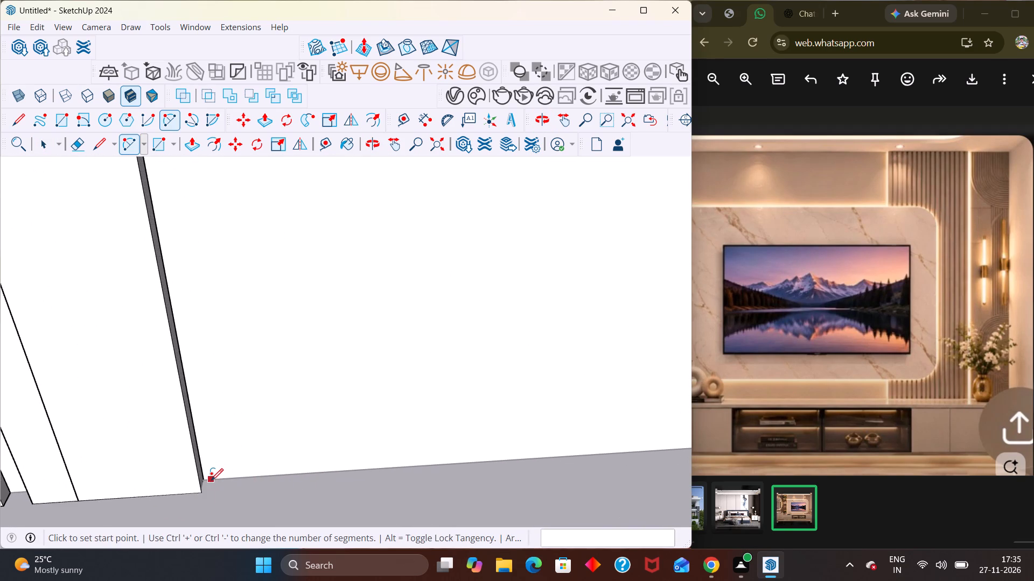
{"action": "scroll", "coordinate": [211, 480], "scroll_direction": "up", "scroll_amount": 2}
{"action": "left_click", "coordinate": [204, 477]}
{"action": "scroll", "coordinate": [213, 466], "scroll_direction": "down", "scroll_amount": 4}
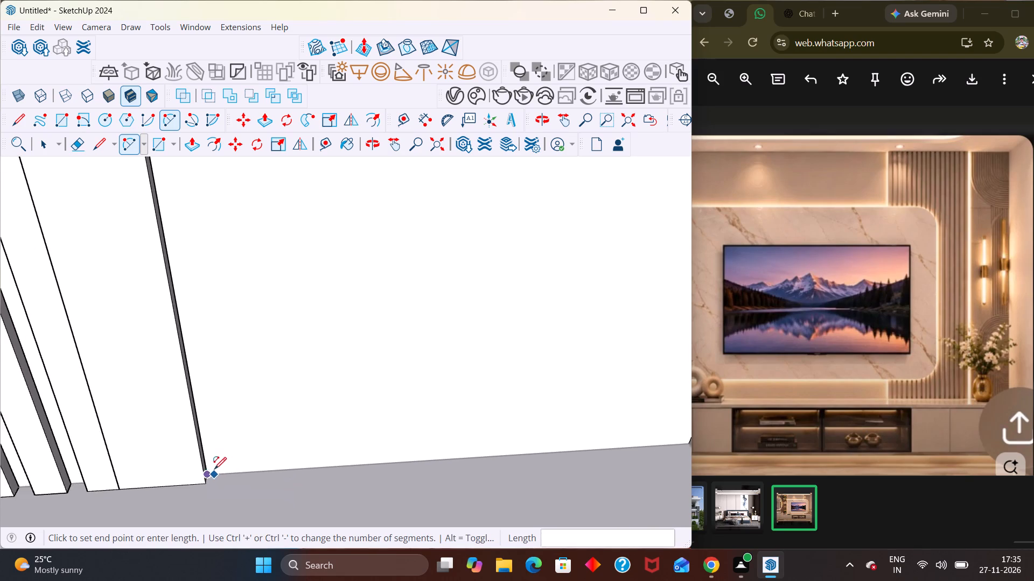
{"action": "scroll", "coordinate": [214, 469], "scroll_direction": "down", "scroll_amount": 14}
{"action": "scroll", "coordinate": [279, 465], "scroll_direction": "up", "scroll_amount": 1}
{"action": "scroll", "coordinate": [279, 466], "scroll_direction": "down", "scroll_amount": 4}
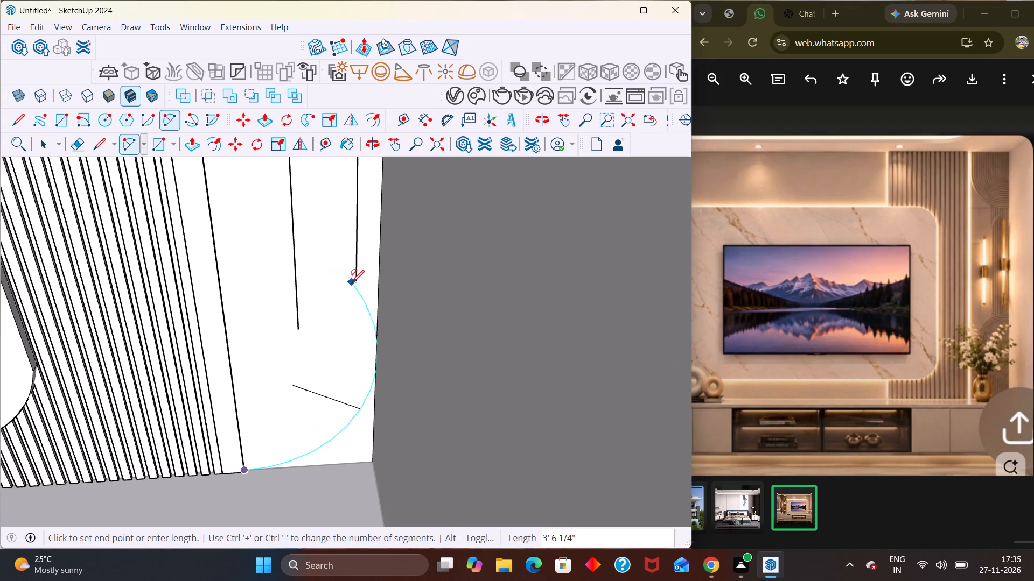
{"action": "left_click", "coordinate": [378, 268]}
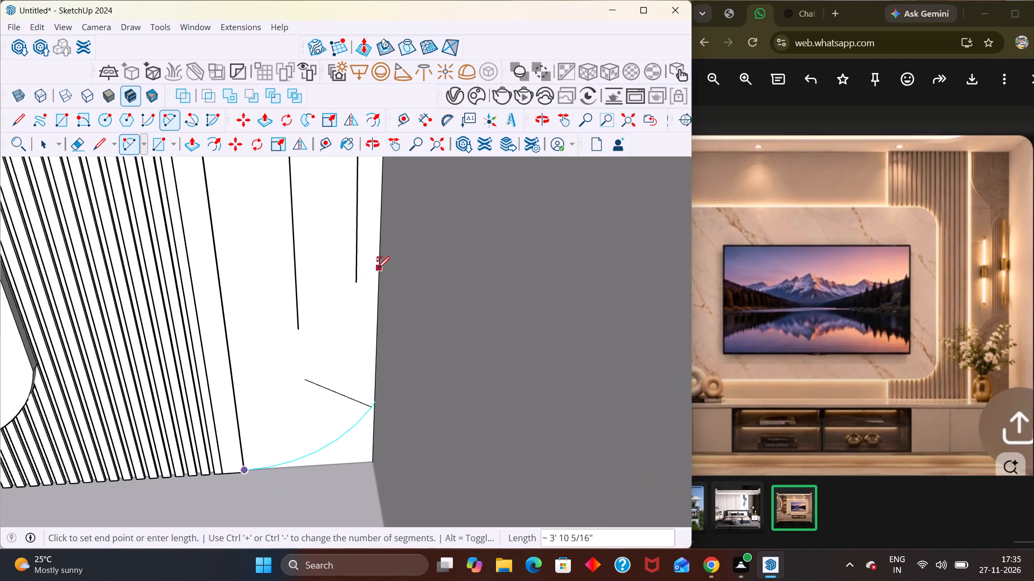
{"action": "left_click", "coordinate": [330, 265]}
Erase the two vertical lines whose ends overhang the redrawn lower arc.
{"action": "scroll", "coordinate": [274, 345], "scroll_direction": "up", "scroll_amount": 6}
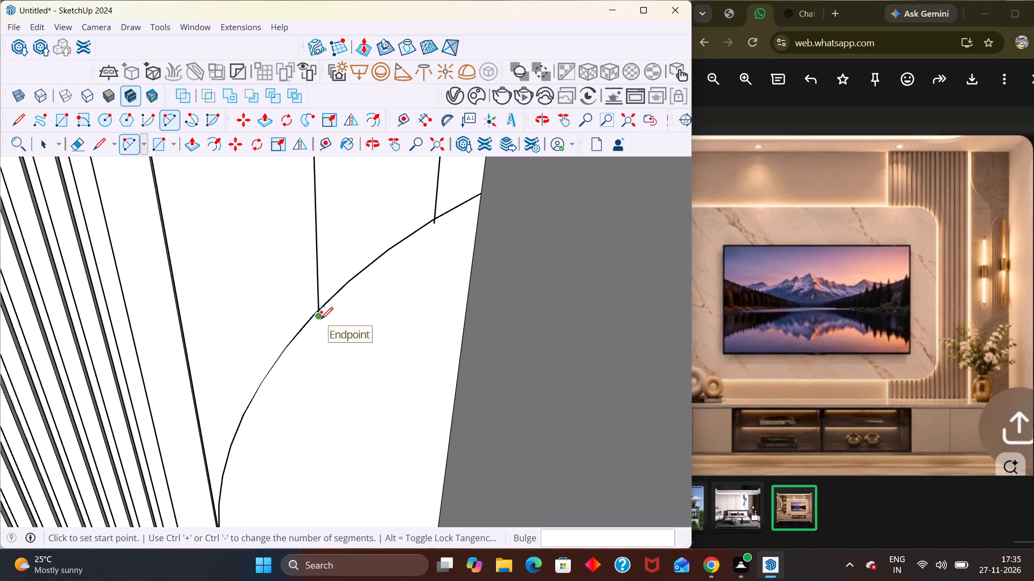
{"action": "key", "text": "e"}
{"action": "scroll", "coordinate": [321, 318], "scroll_direction": "up", "scroll_amount": 6}
{"action": "left_click", "coordinate": [317, 311]}
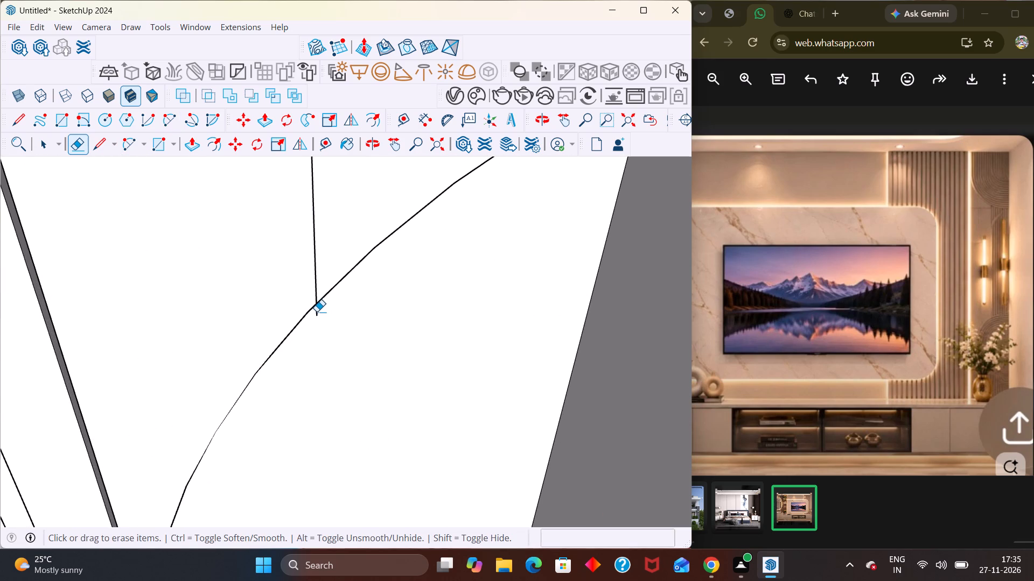
{"action": "scroll", "coordinate": [317, 311], "scroll_direction": "down", "scroll_amount": 8}
{"action": "scroll", "coordinate": [327, 346], "scroll_direction": "up", "scroll_amount": 1}
{"action": "scroll", "coordinate": [329, 349], "scroll_direction": "down", "scroll_amount": 7}
{"action": "scroll", "coordinate": [377, 293], "scroll_direction": "up", "scroll_amount": 6}
{"action": "scroll", "coordinate": [384, 301], "scroll_direction": "down", "scroll_amount": 1}
{"action": "scroll", "coordinate": [384, 301], "scroll_direction": "up", "scroll_amount": 2}
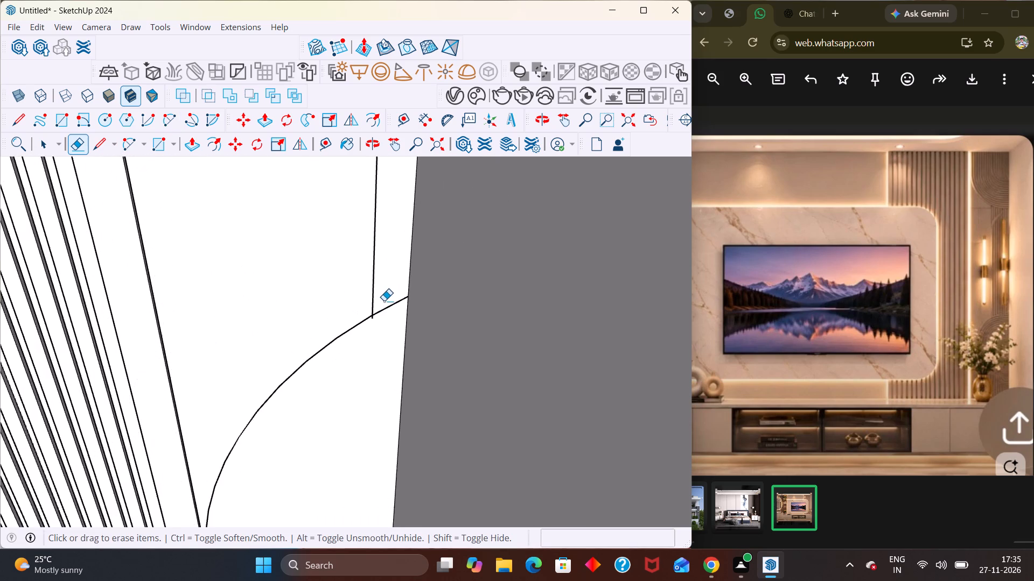
{"action": "scroll", "coordinate": [384, 301], "scroll_direction": "up", "scroll_amount": 13}
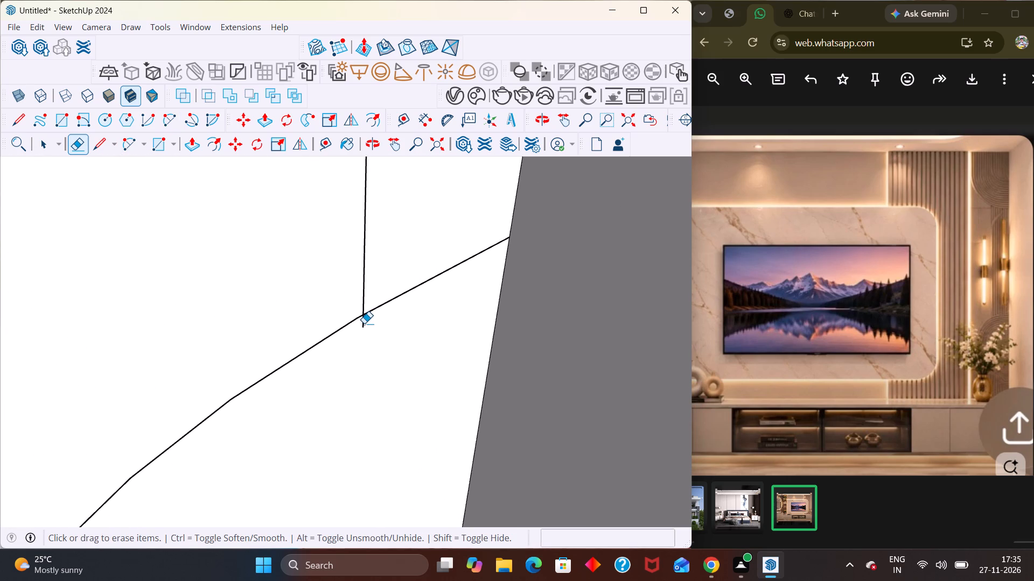
{"action": "left_click", "coordinate": [362, 323]}
{"action": "scroll", "coordinate": [364, 323], "scroll_direction": "down", "scroll_amount": 6}
{"action": "scroll", "coordinate": [399, 349], "scroll_direction": "up", "scroll_amount": 1}
{"action": "scroll", "coordinate": [403, 366], "scroll_direction": "down", "scroll_amount": 12}
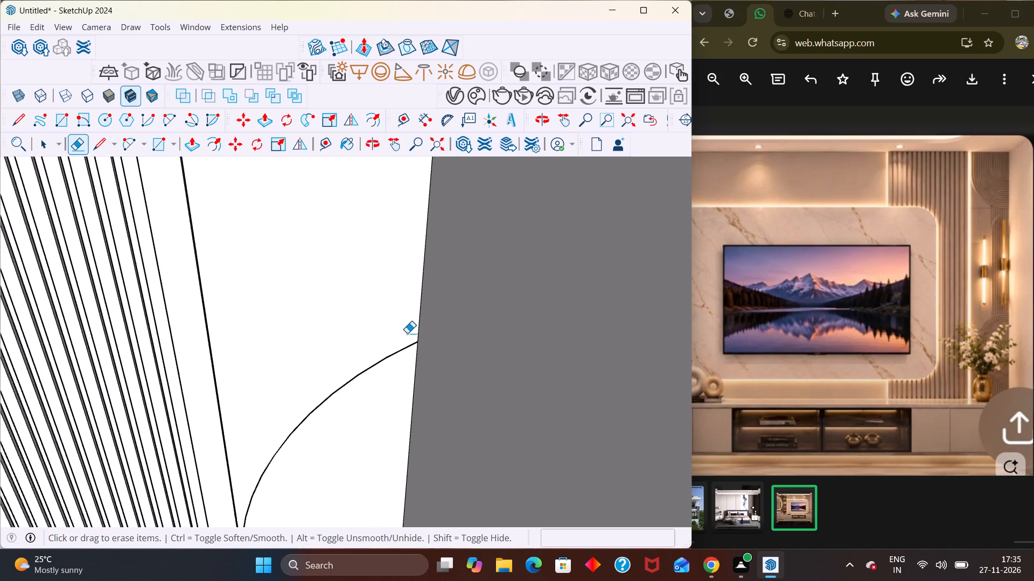
Redraw two vertical lines between the upper and lower arcs, the one nearer the side wall about 4' 2 3/4" long, and close the wall group.
{"action": "scroll", "coordinate": [407, 333], "scroll_direction": "down", "scroll_amount": 15}
{"action": "key", "text": "space"}
{"action": "middle_click_drag", "start_coordinate": [362, 282], "coordinate": [344, 249]}
{"action": "scroll", "coordinate": [344, 250], "scroll_direction": "up", "scroll_amount": 1}
{"action": "middle_click_drag", "start_coordinate": [356, 270], "coordinate": [349, 265]}
{"action": "key", "text": "l"}
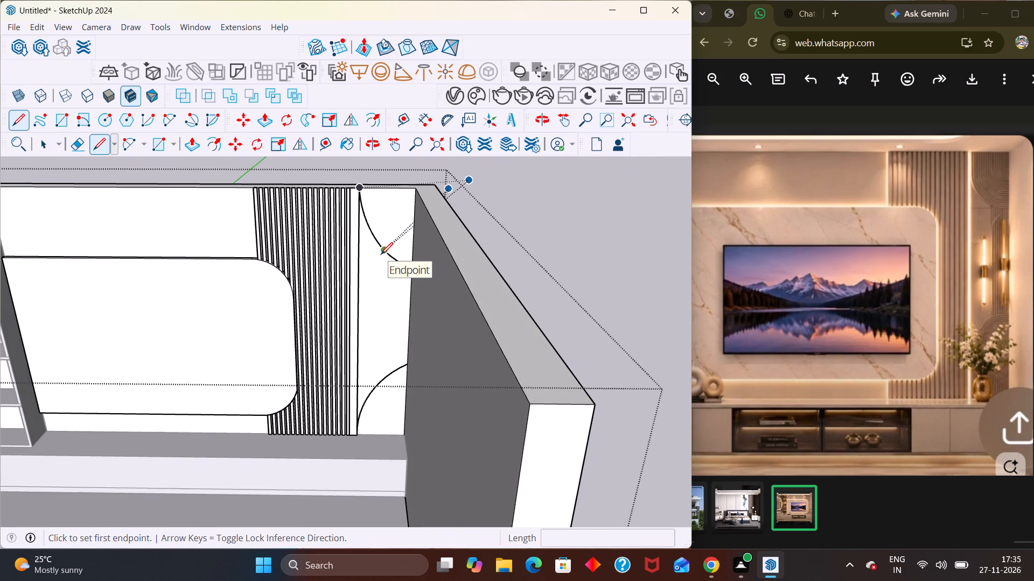
{"action": "left_click", "coordinate": [381, 254]}
{"action": "left_click", "coordinate": [381, 381]}
{"action": "key", "text": "space"}
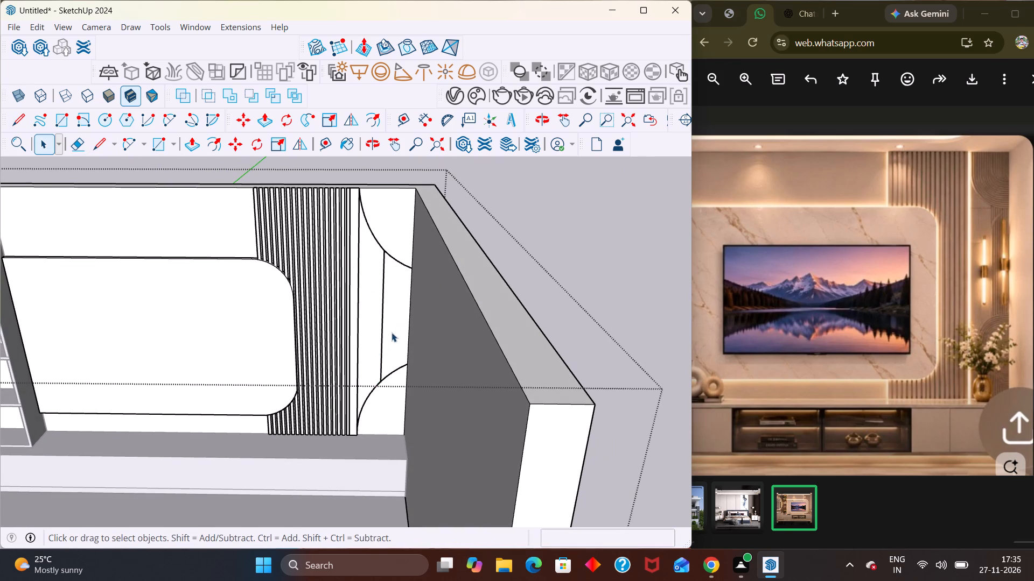
{"action": "key", "text": "l"}
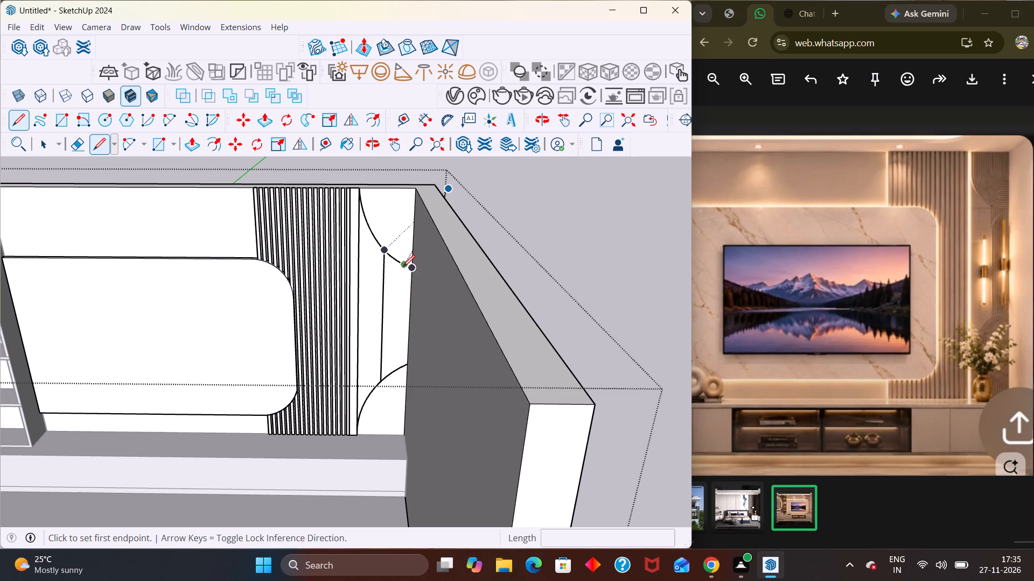
{"action": "left_click", "coordinate": [403, 267]}
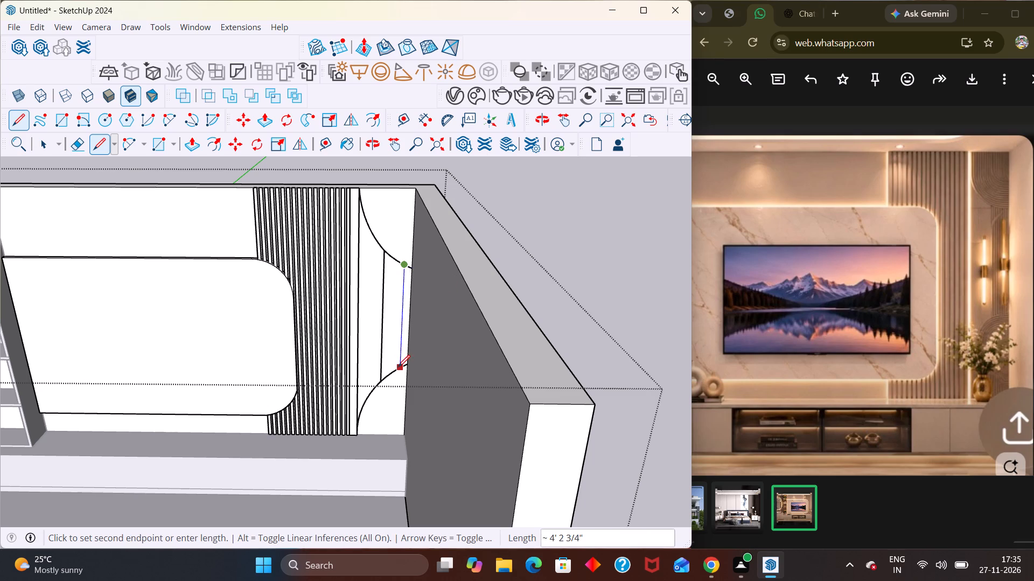
{"action": "left_click", "coordinate": [398, 368]}
{"action": "scroll", "coordinate": [391, 345], "scroll_direction": "down", "scroll_amount": 6}
{"action": "key", "text": "space"}
{"action": "left_click", "coordinate": [512, 295]}
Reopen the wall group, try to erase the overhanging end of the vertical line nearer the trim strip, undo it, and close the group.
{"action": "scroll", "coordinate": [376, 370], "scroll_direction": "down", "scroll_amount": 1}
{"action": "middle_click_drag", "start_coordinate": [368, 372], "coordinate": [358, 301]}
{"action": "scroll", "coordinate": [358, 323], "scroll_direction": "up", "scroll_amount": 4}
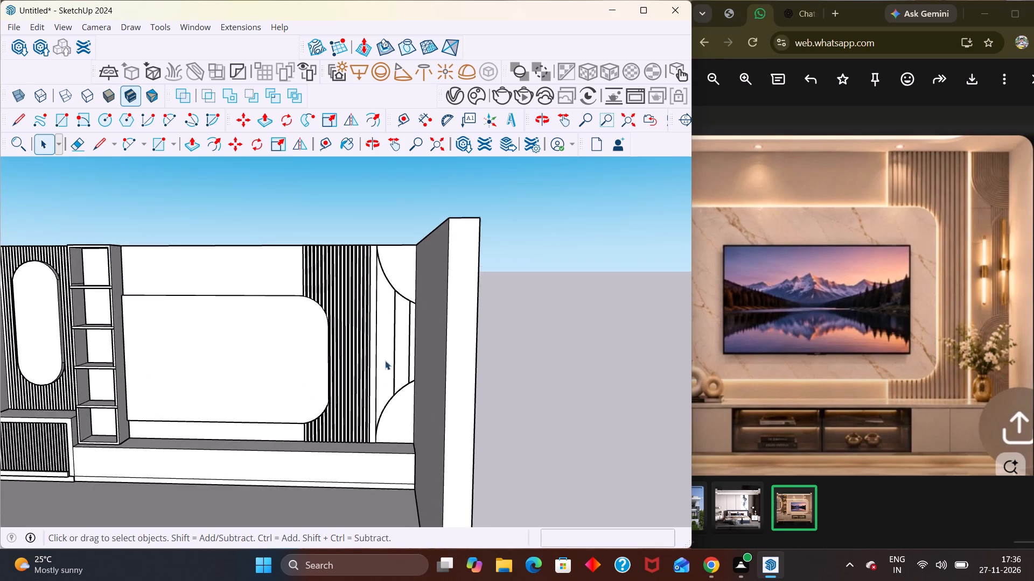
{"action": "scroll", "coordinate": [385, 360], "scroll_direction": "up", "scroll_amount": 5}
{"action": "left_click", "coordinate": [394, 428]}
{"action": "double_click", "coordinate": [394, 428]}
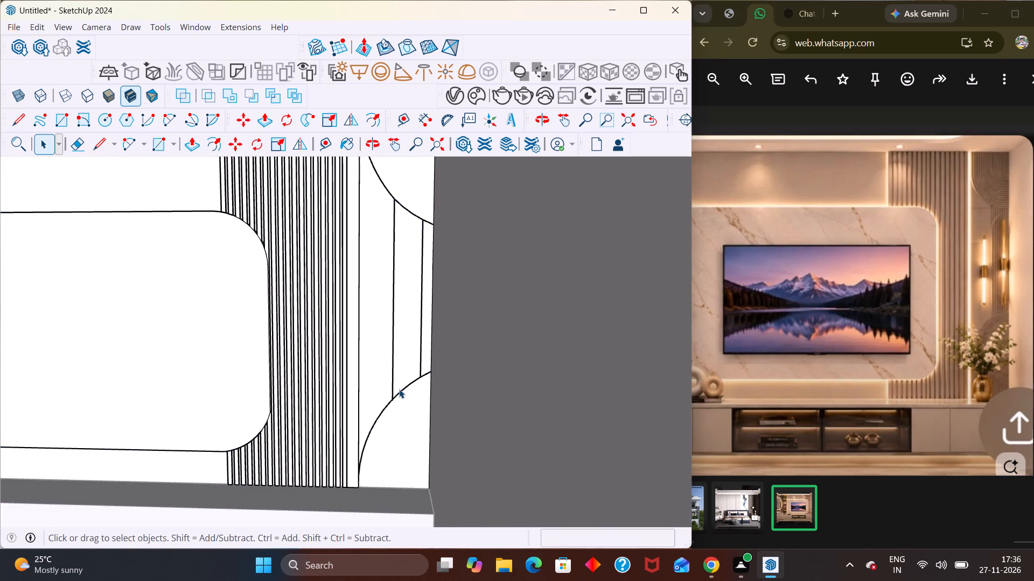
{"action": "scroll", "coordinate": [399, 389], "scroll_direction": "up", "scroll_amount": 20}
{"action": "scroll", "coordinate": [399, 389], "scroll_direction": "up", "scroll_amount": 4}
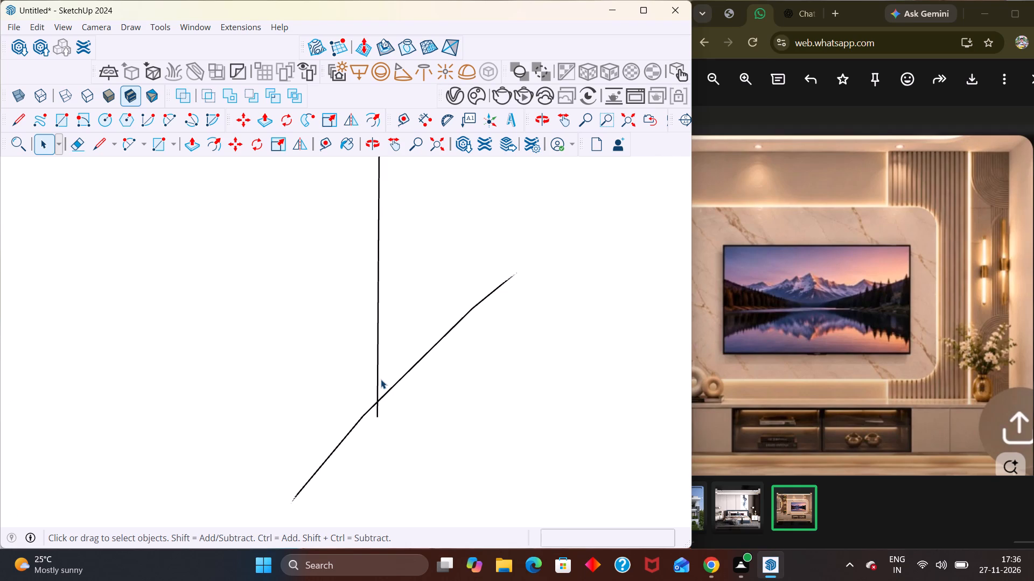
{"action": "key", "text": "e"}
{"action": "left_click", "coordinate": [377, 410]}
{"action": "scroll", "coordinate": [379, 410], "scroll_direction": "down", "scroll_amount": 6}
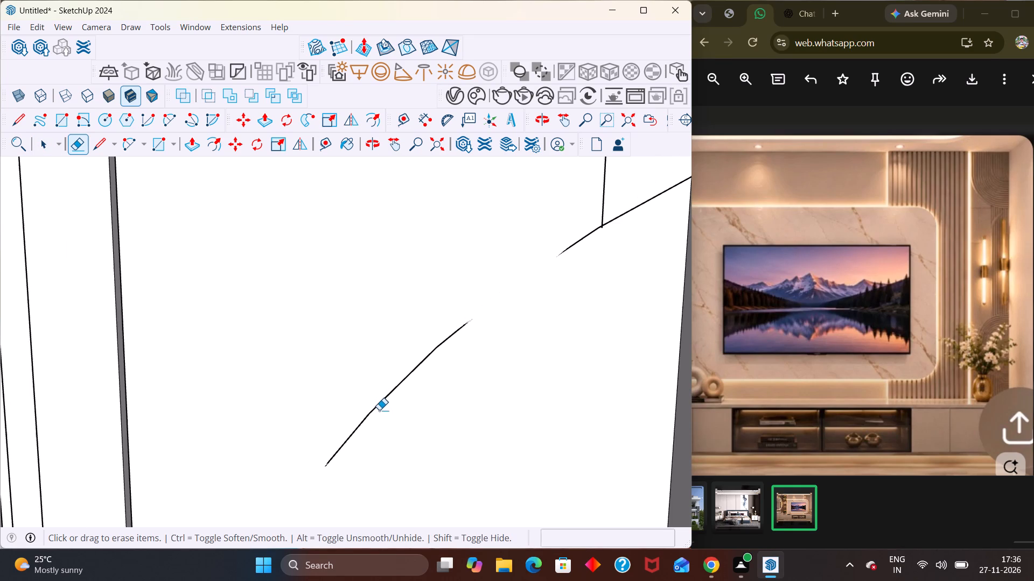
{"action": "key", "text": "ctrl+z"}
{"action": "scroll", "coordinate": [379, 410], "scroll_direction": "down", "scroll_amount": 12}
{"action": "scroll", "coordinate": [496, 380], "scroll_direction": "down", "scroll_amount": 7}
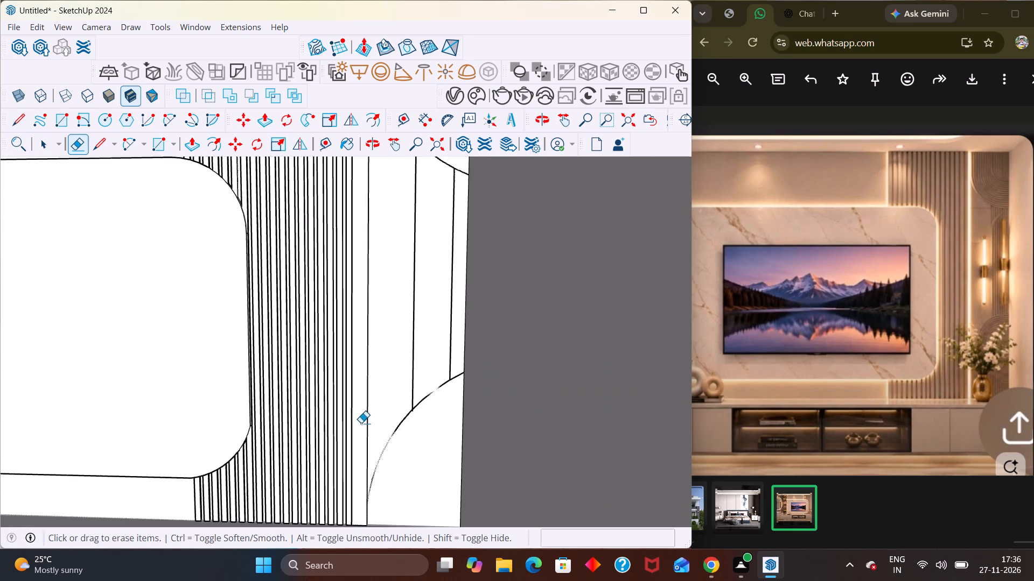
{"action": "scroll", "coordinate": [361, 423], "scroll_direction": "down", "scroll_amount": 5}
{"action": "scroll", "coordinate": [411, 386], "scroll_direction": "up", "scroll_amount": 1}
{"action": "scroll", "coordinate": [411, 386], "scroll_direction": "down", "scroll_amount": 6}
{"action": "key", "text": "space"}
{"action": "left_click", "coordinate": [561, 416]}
Review the side panel's arcs and vertical lines in the context of the whole room.
{"action": "scroll", "coordinate": [389, 356], "scroll_direction": "down", "scroll_amount": 1}
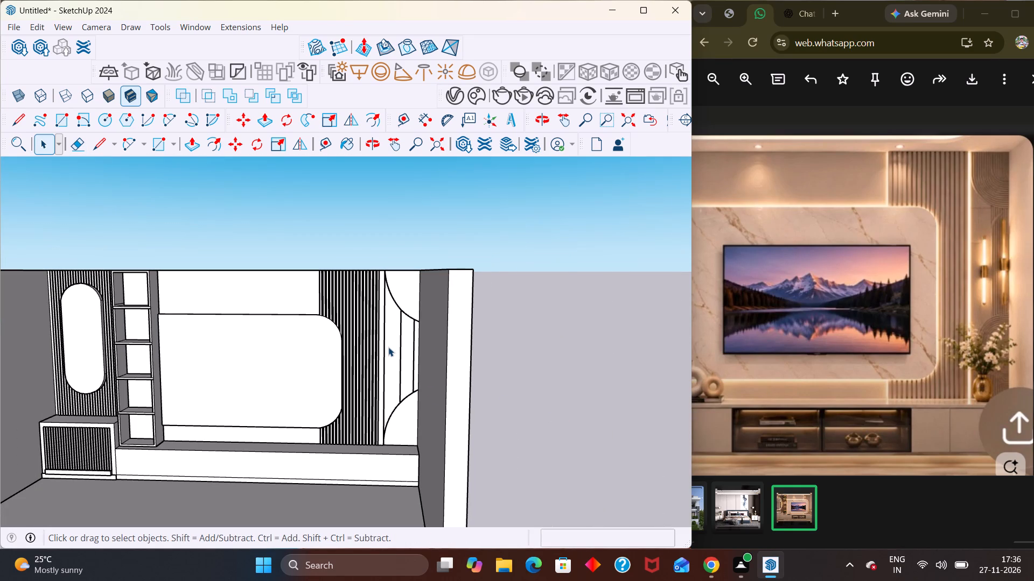
{"action": "scroll", "coordinate": [415, 318], "scroll_direction": "down", "scroll_amount": 2}
{"action": "middle_click_drag", "start_coordinate": [425, 350], "coordinate": [455, 387]}
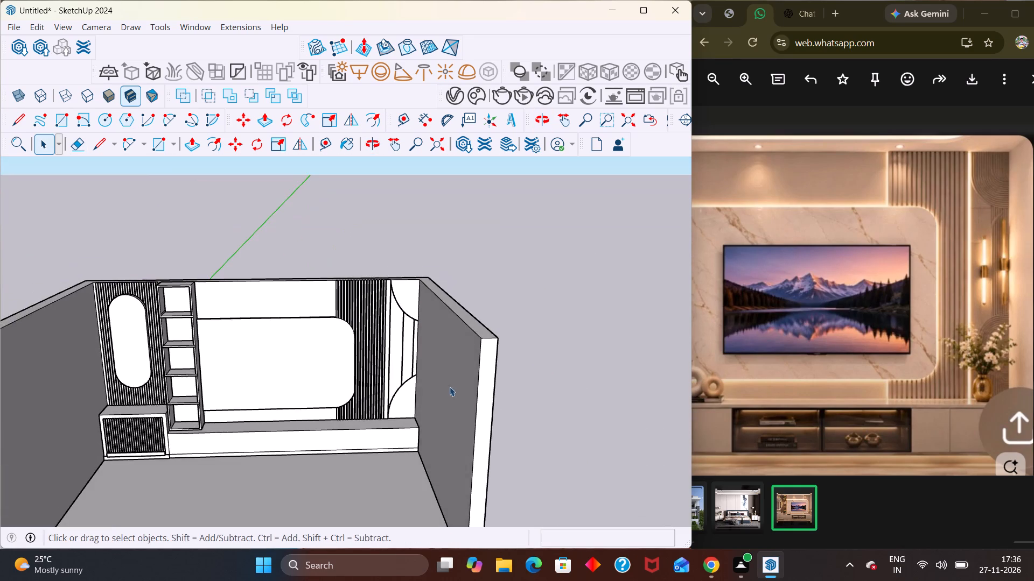
{"action": "scroll", "coordinate": [457, 389], "scroll_direction": "down", "scroll_amount": 3}
{"action": "middle_click_drag", "start_coordinate": [458, 403], "coordinate": [425, 417]}
{"action": "scroll", "coordinate": [402, 259], "scroll_direction": "up", "scroll_amount": 1}
{"action": "scroll", "coordinate": [414, 315], "scroll_direction": "up", "scroll_amount": 1}
{"action": "middle_click_drag", "start_coordinate": [414, 315], "coordinate": [412, 260]}
{"action": "scroll", "coordinate": [412, 260], "scroll_direction": "up", "scroll_amount": 7}
{"action": "scroll", "coordinate": [424, 334], "scroll_direction": "down", "scroll_amount": 3}
{"action": "middle_click_drag", "start_coordinate": [425, 336], "coordinate": [437, 338]}
{"action": "scroll", "coordinate": [437, 338], "scroll_direction": "up", "scroll_amount": 1}
{"action": "scroll", "coordinate": [435, 331], "scroll_direction": "down", "scroll_amount": 5}
{"action": "scroll", "coordinate": [435, 331], "scroll_direction": "up", "scroll_amount": 1}
{"action": "scroll", "coordinate": [435, 331], "scroll_direction": "down", "scroll_amount": 3}
{"action": "middle_click_drag", "start_coordinate": [410, 388], "coordinate": [443, 336]}
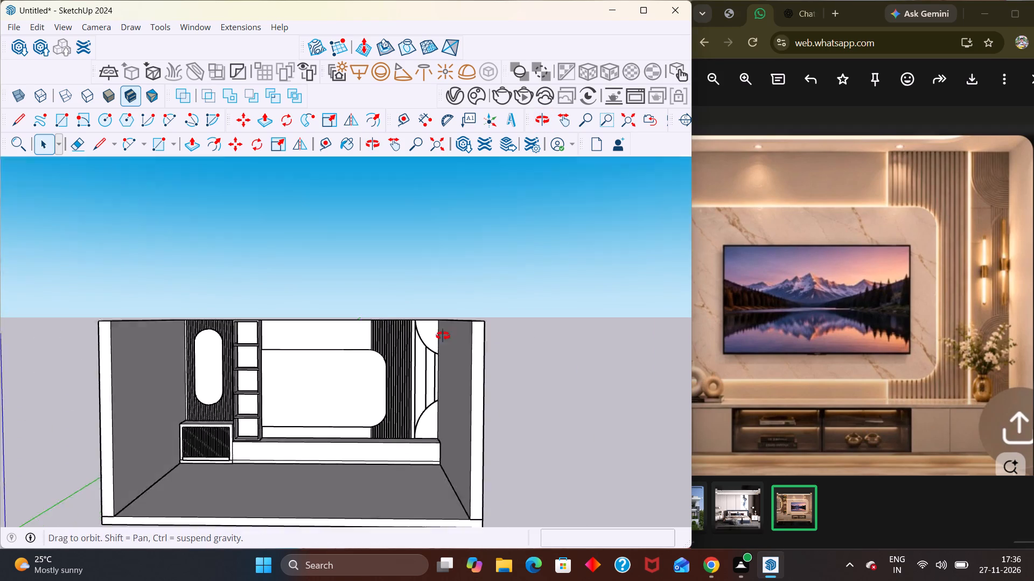
{"action": "middle_click_drag", "start_coordinate": [443, 336], "coordinate": [450, 329]}
{"action": "scroll", "coordinate": [420, 351], "scroll_direction": "down", "scroll_amount": 2}
{"action": "scroll", "coordinate": [408, 361], "scroll_direction": "up", "scroll_amount": 1}
{"action": "middle_click", "coordinate": [401, 368]}
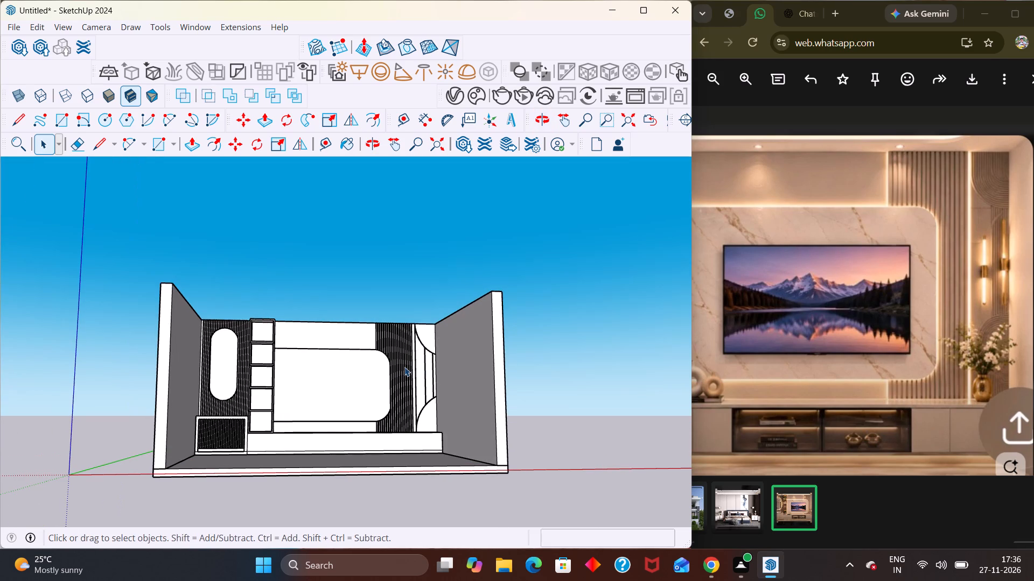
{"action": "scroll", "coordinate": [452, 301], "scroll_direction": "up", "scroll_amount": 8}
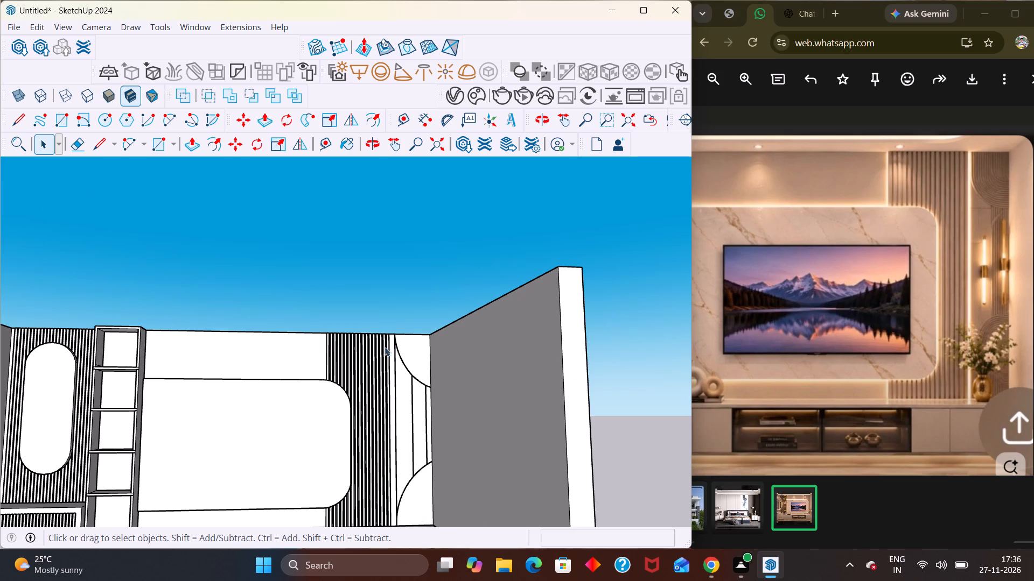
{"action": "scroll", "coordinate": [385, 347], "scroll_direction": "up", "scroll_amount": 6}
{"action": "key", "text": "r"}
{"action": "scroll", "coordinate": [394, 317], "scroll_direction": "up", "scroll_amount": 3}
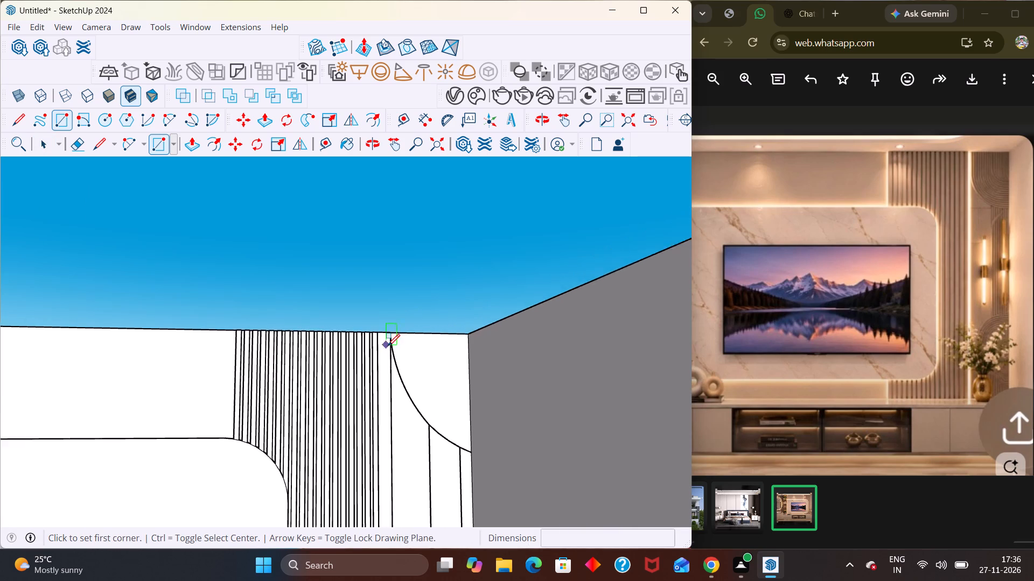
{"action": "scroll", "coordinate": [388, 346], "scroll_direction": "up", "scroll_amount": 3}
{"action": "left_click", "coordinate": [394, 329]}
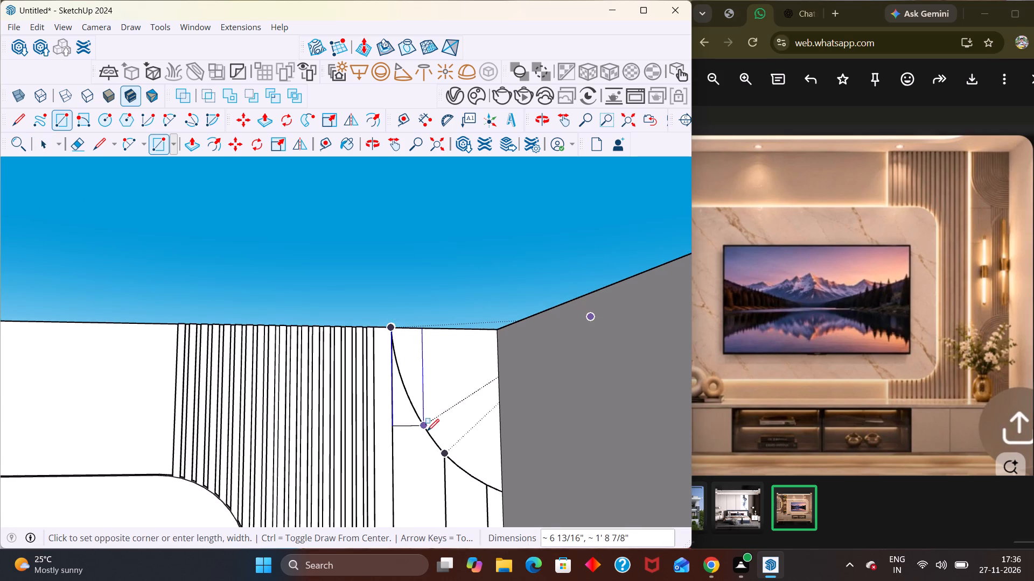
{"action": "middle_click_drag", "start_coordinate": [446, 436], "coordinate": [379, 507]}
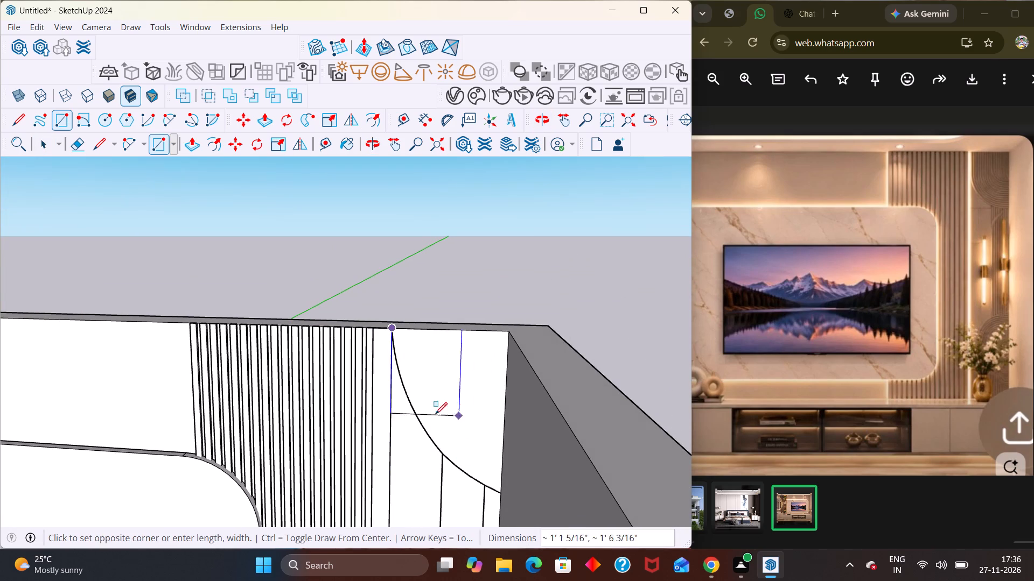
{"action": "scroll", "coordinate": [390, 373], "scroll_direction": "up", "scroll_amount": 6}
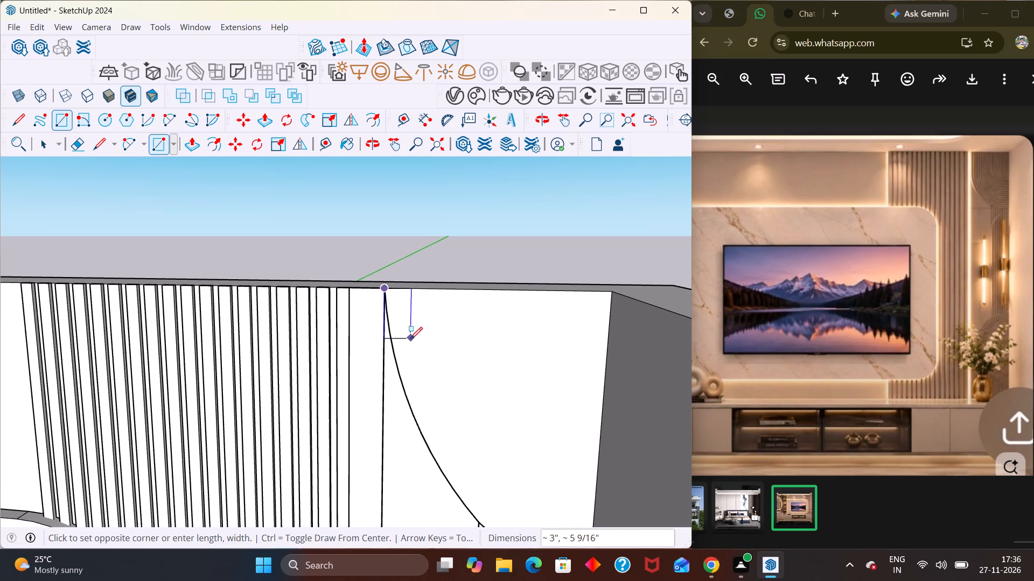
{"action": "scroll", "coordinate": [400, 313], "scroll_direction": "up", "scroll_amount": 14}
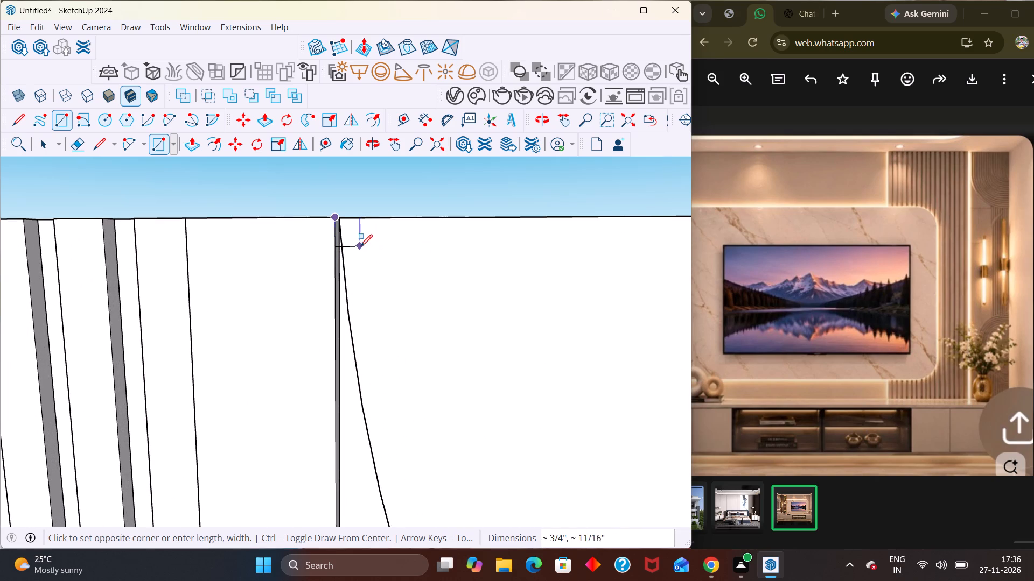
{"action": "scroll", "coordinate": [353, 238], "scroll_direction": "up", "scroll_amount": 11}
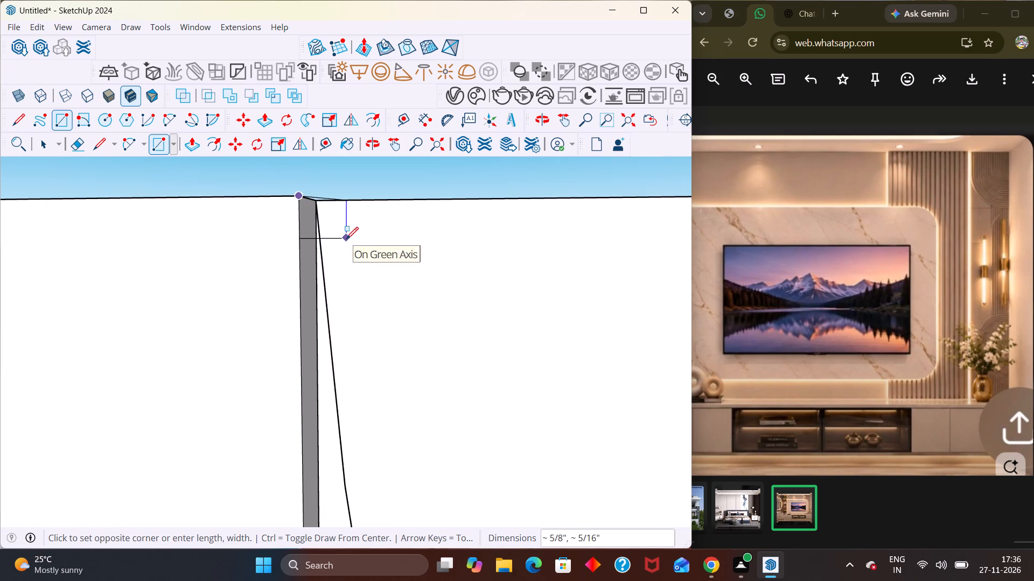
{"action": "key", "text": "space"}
Draw a rectangle about 1 3/4" wide and 2' 10 13/16" tall on the side panel, starting at the trim strip's top back corner.
{"action": "key", "text": "r"}
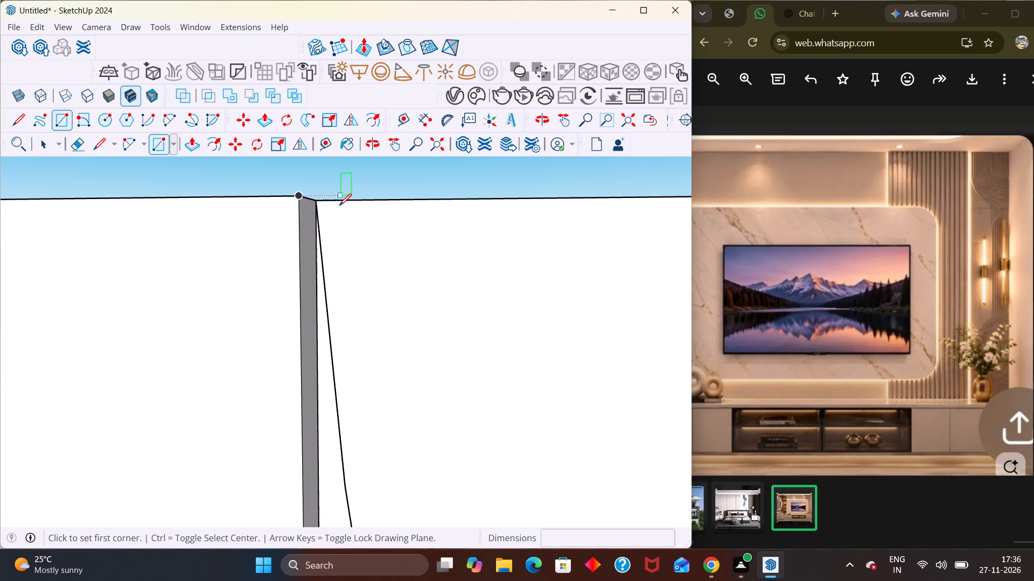
{"action": "left_click", "coordinate": [321, 200]}
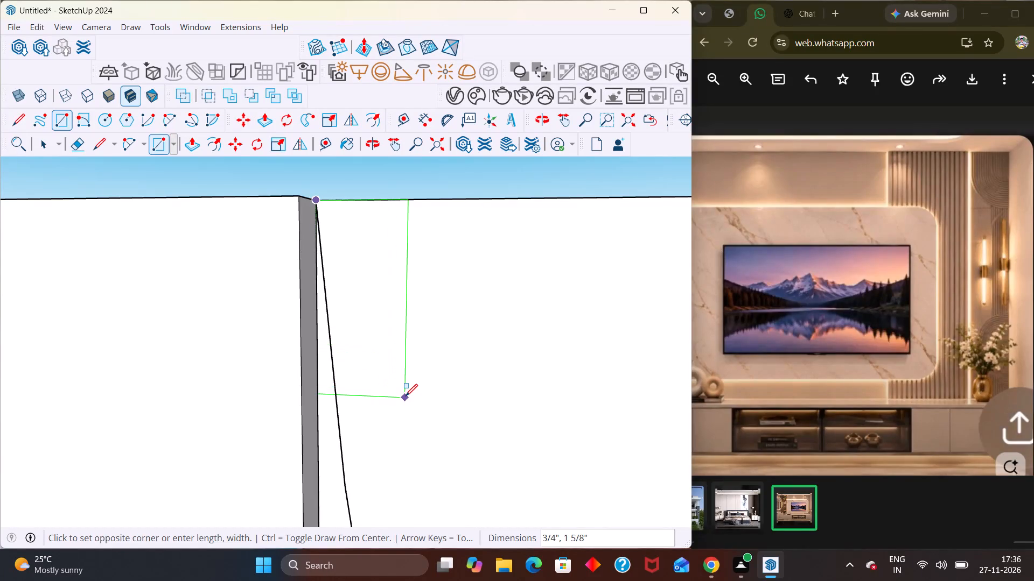
{"action": "scroll", "coordinate": [406, 396], "scroll_direction": "down", "scroll_amount": 12}
{"action": "scroll", "coordinate": [398, 365], "scroll_direction": "up", "scroll_amount": 6}
{"action": "scroll", "coordinate": [408, 340], "scroll_direction": "down", "scroll_amount": 2}
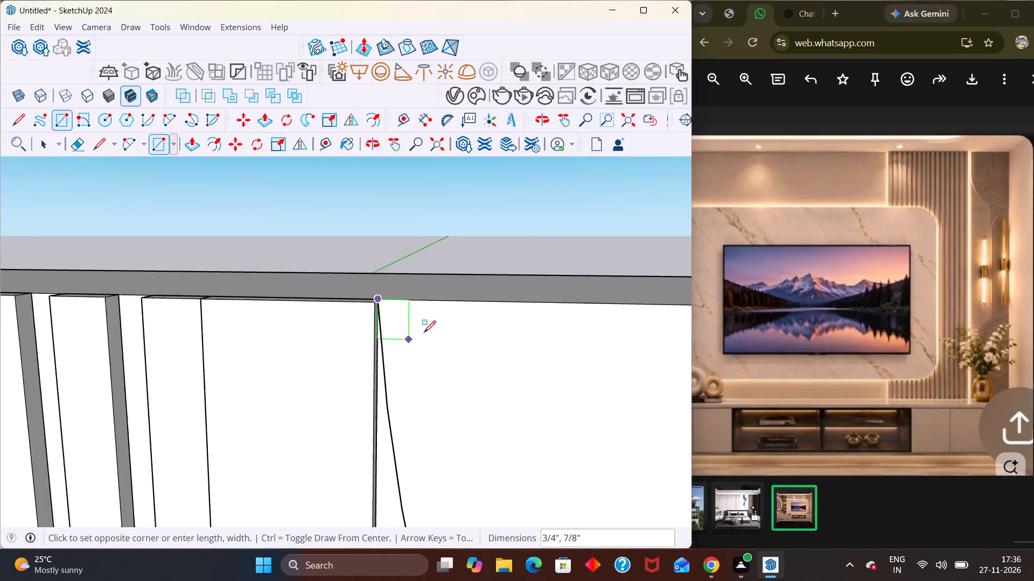
{"action": "scroll", "coordinate": [424, 332], "scroll_direction": "down", "scroll_amount": 20}
{"action": "scroll", "coordinate": [424, 332], "scroll_direction": "down", "scroll_amount": 6}
{"action": "scroll", "coordinate": [456, 344], "scroll_direction": "up", "scroll_amount": 1}
{"action": "scroll", "coordinate": [456, 345], "scroll_direction": "down", "scroll_amount": 2}
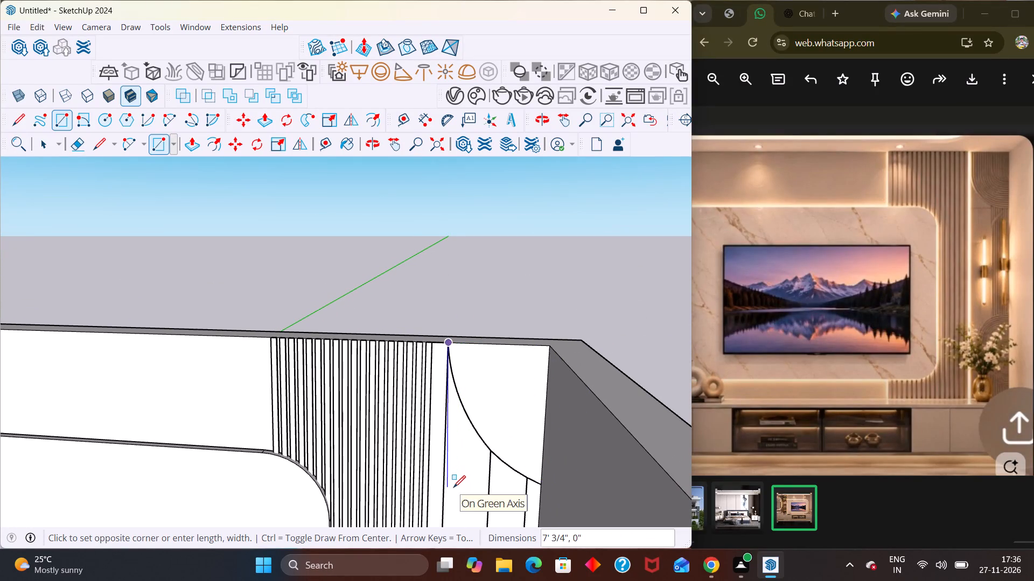
{"action": "scroll", "coordinate": [455, 487], "scroll_direction": "up", "scroll_amount": 9}
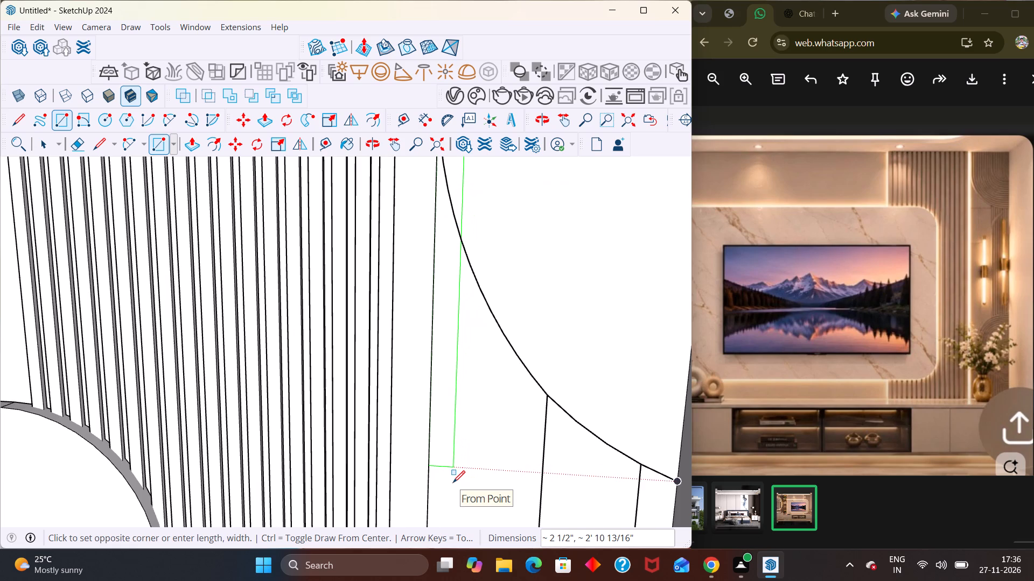
{"action": "scroll", "coordinate": [449, 481], "scroll_direction": "up", "scroll_amount": 2}
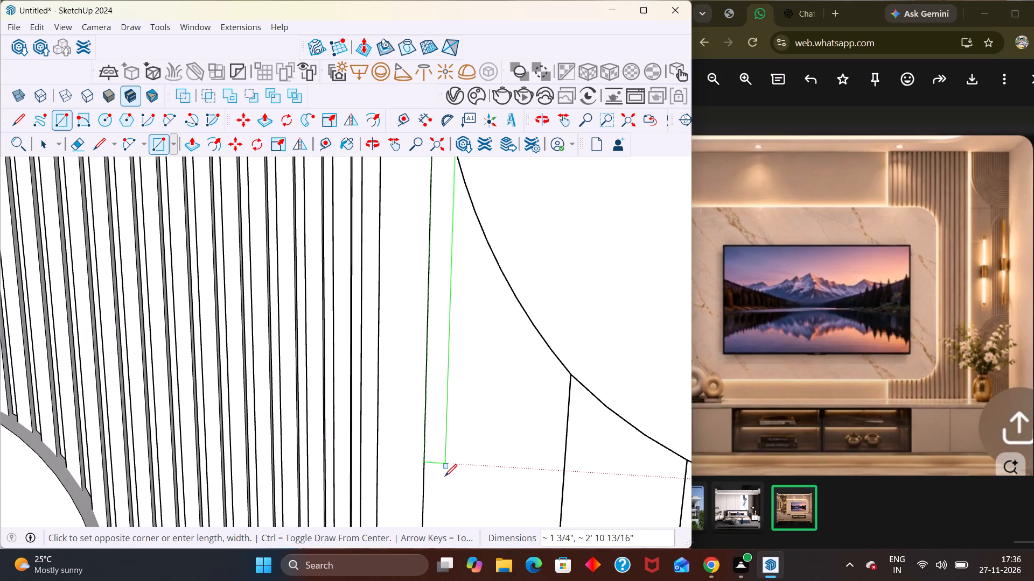
{"action": "left_click", "coordinate": [444, 476]}
{"action": "key", "text": "space"}
Group the new narrow rectangle and extrude its face out from the wall to form a vertical strip.
{"action": "double_click", "coordinate": [435, 423]}
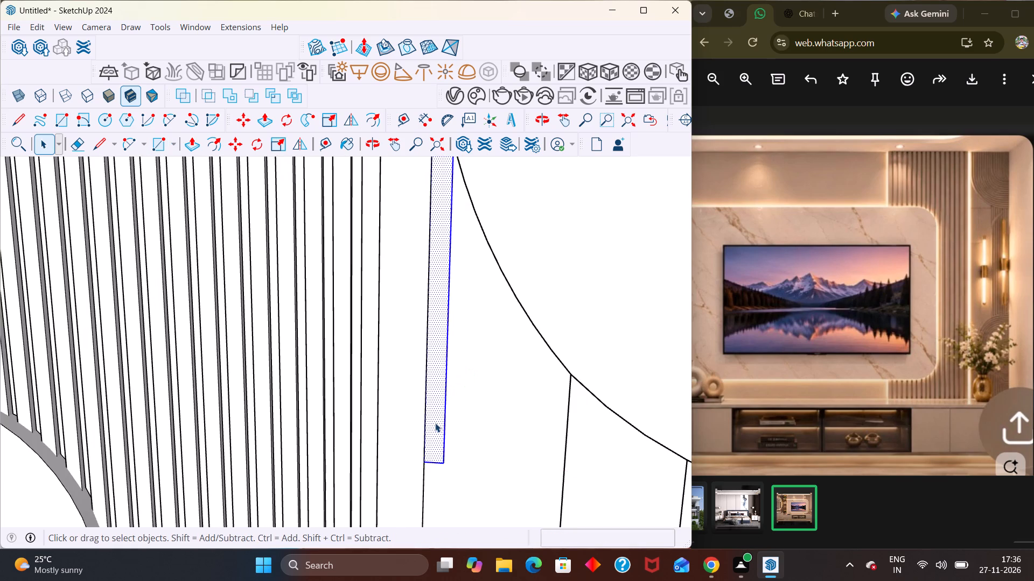
{"action": "right_click", "coordinate": [435, 423]}
{"action": "left_click", "coordinate": [494, 253]}
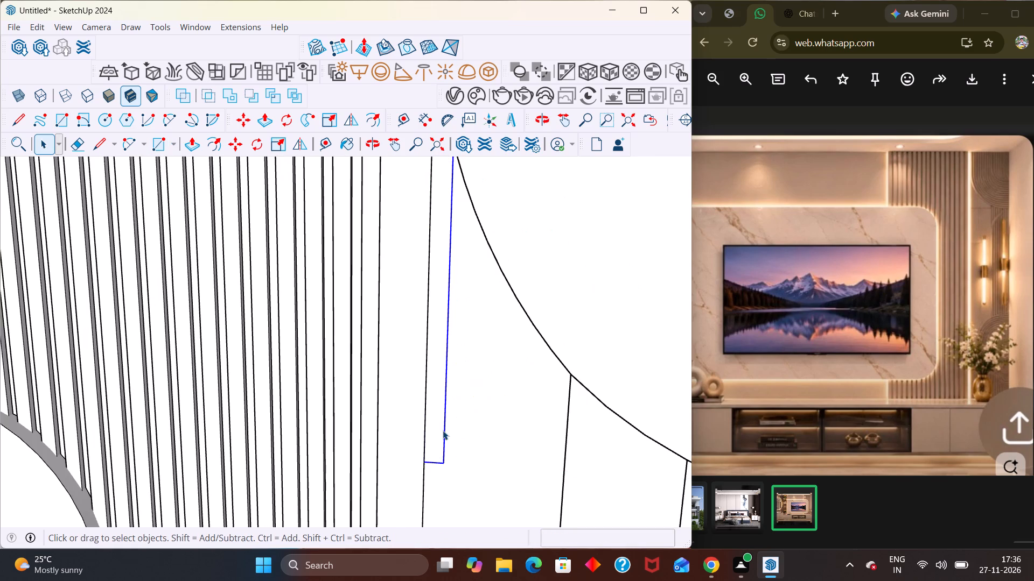
{"action": "double_click", "coordinate": [438, 429]}
{"action": "key", "text": "p"}
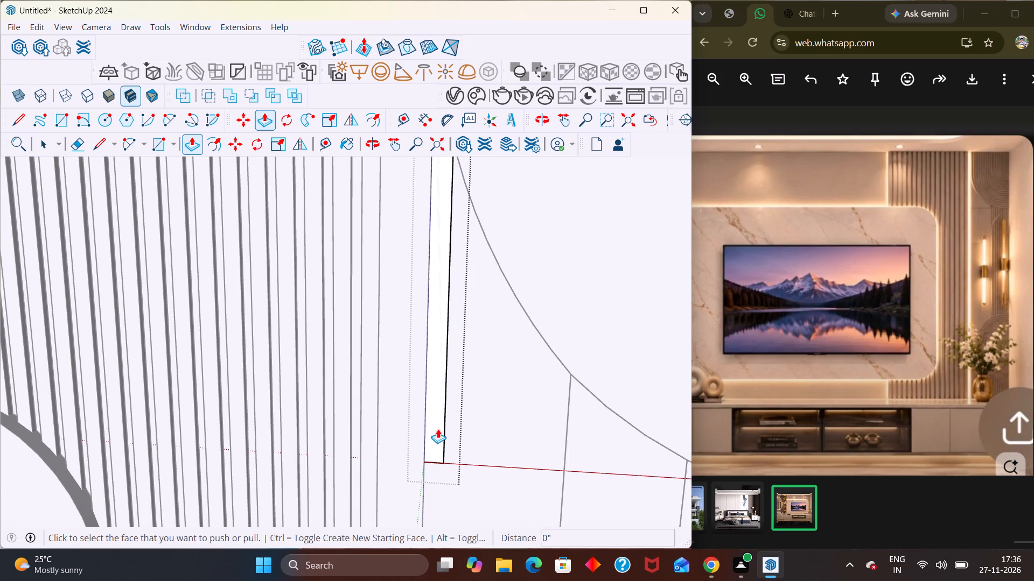
{"action": "left_click", "coordinate": [438, 429]}
{"action": "left_click", "coordinate": [433, 434]}
{"action": "middle_click_drag", "start_coordinate": [508, 458], "coordinate": [399, 452]}
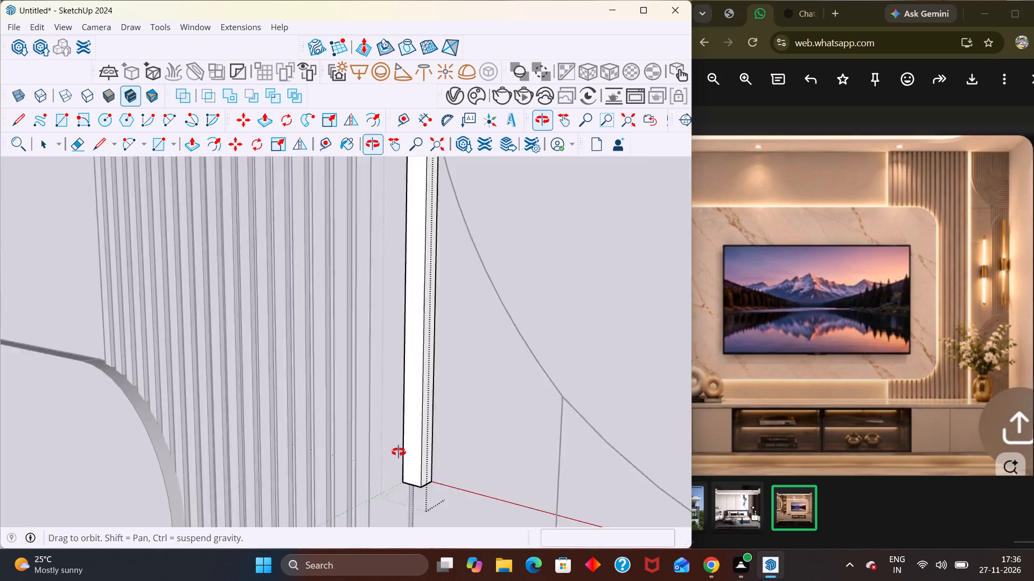
Push the vertical strip's front face back toward the wall by about 15/16" to make it thinner.
{"action": "middle_click_drag", "start_coordinate": [399, 452], "coordinate": [441, 452]}
{"action": "scroll", "coordinate": [428, 459], "scroll_direction": "up", "scroll_amount": 1}
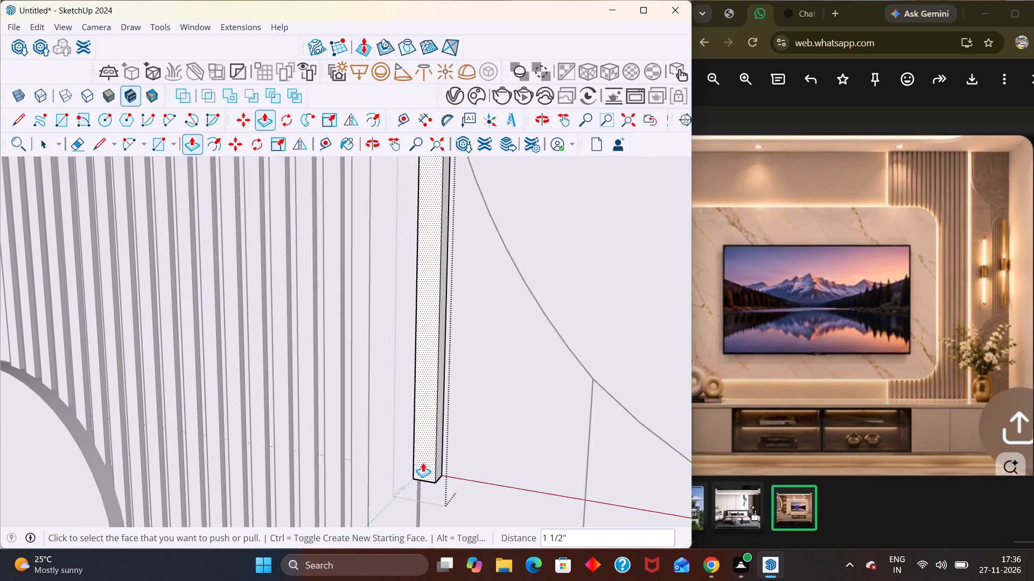
{"action": "left_click", "coordinate": [423, 463]}
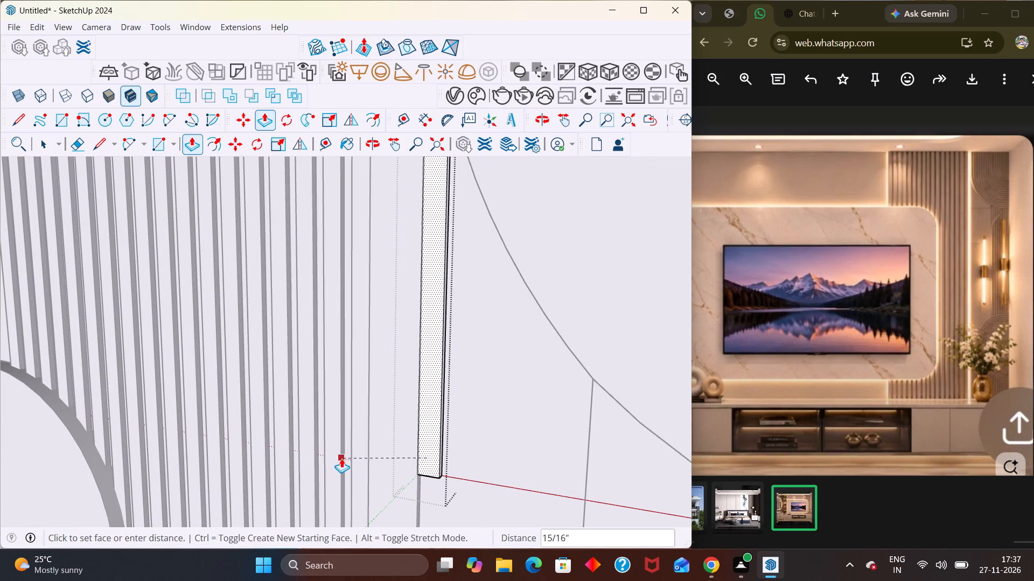
{"action": "left_click", "coordinate": [341, 458]}
{"action": "scroll", "coordinate": [353, 459], "scroll_direction": "down", "scroll_amount": 3}
{"action": "middle_click_drag", "start_coordinate": [426, 491], "coordinate": [406, 498]}
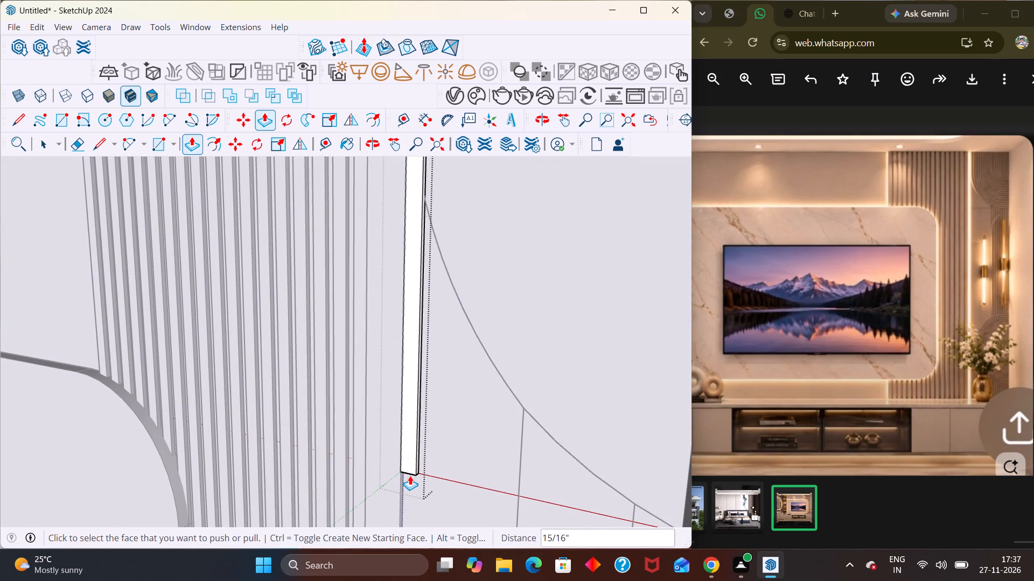
Copy the strip about 1' 10" across the side panel to the side wall, divide the span into 10 equal intervals, and close the group.
{"action": "key", "text": "space"}
{"action": "left_click", "coordinate": [409, 460]}
{"action": "double_click", "coordinate": [409, 460]}
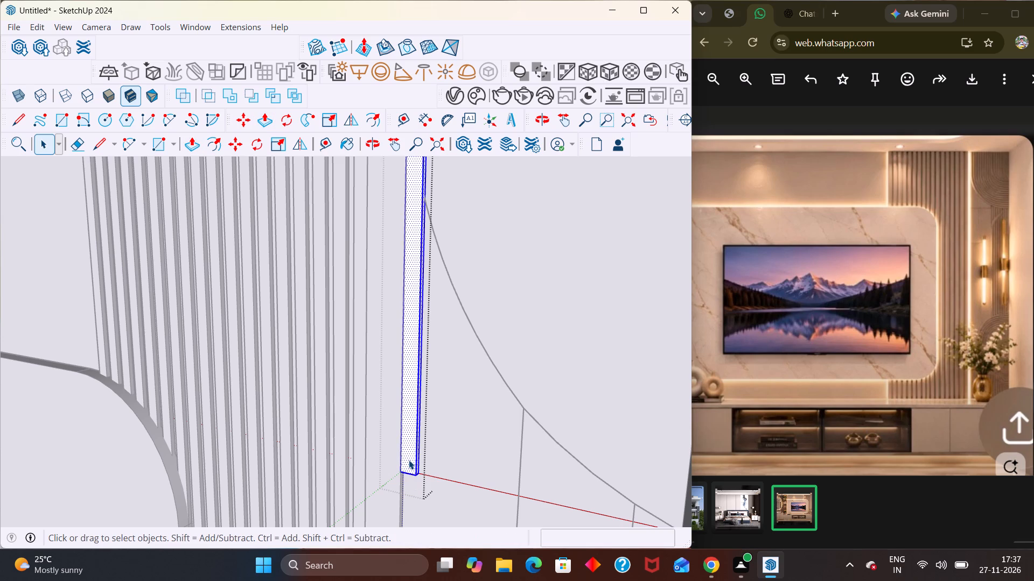
{"action": "key", "text": "m"}
{"action": "left_click", "coordinate": [414, 474]}
{"action": "scroll", "coordinate": [414, 471], "scroll_direction": "down", "scroll_amount": 6}
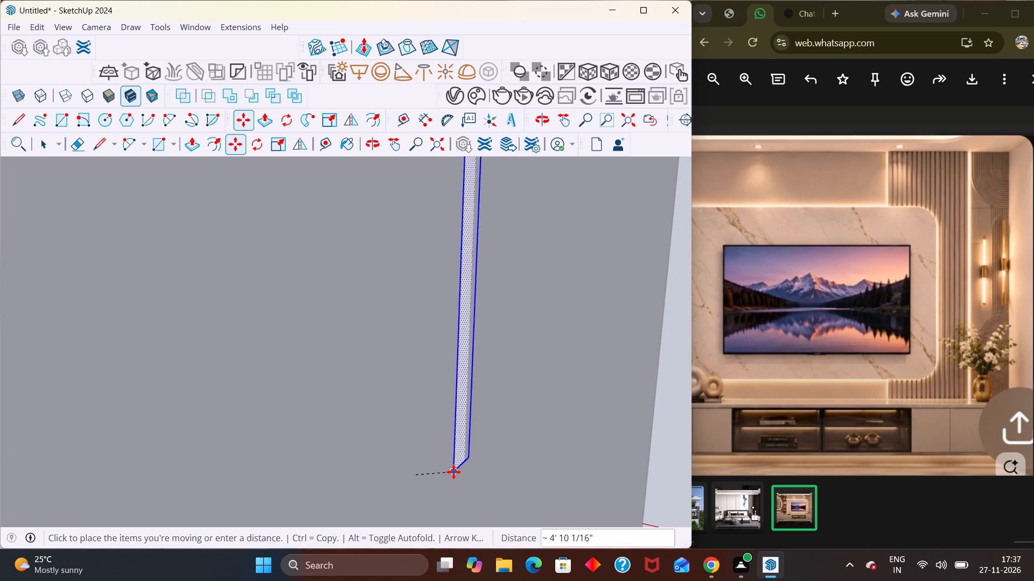
{"action": "scroll", "coordinate": [453, 472], "scroll_direction": "down", "scroll_amount": 4}
{"action": "middle_click_drag", "start_coordinate": [494, 499], "coordinate": [625, 499]}
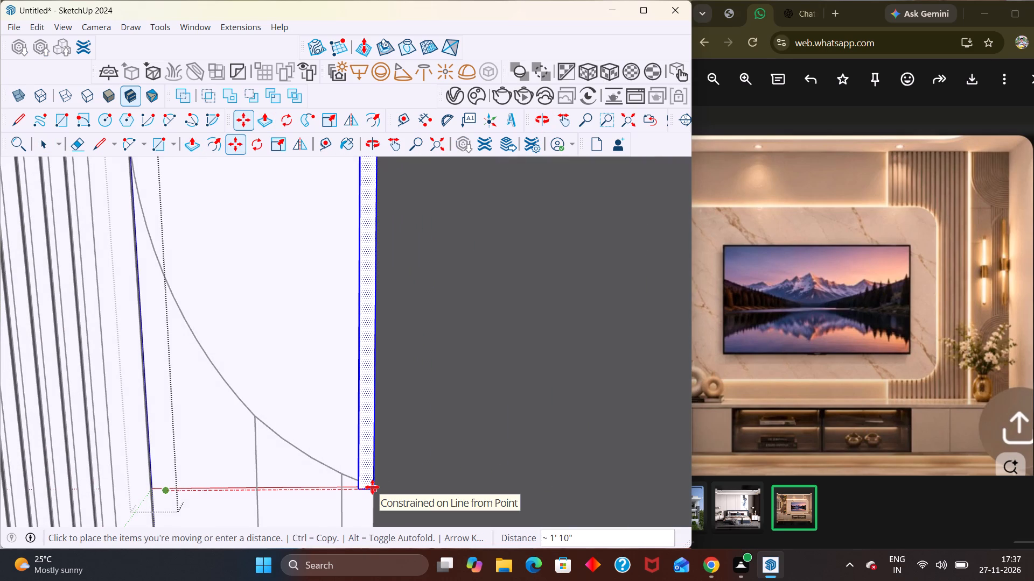
{"action": "scroll", "coordinate": [372, 487], "scroll_direction": "up", "scroll_amount": 2}
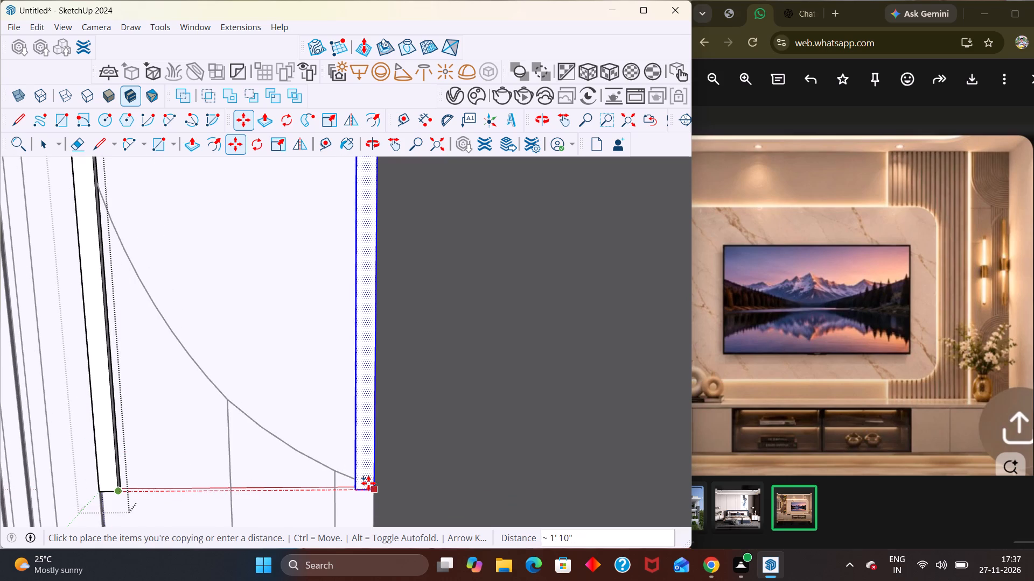
{"action": "left_click", "coordinate": [369, 486]}
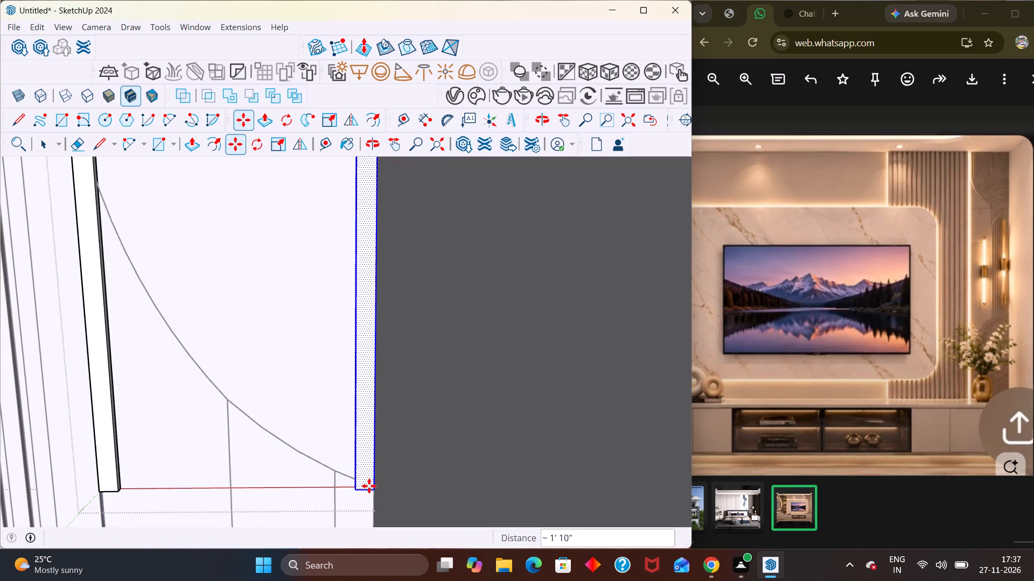
{"action": "type", "text": "/10"}
{"action": "key", "text": "Return"}
{"action": "key", "text": "space"}
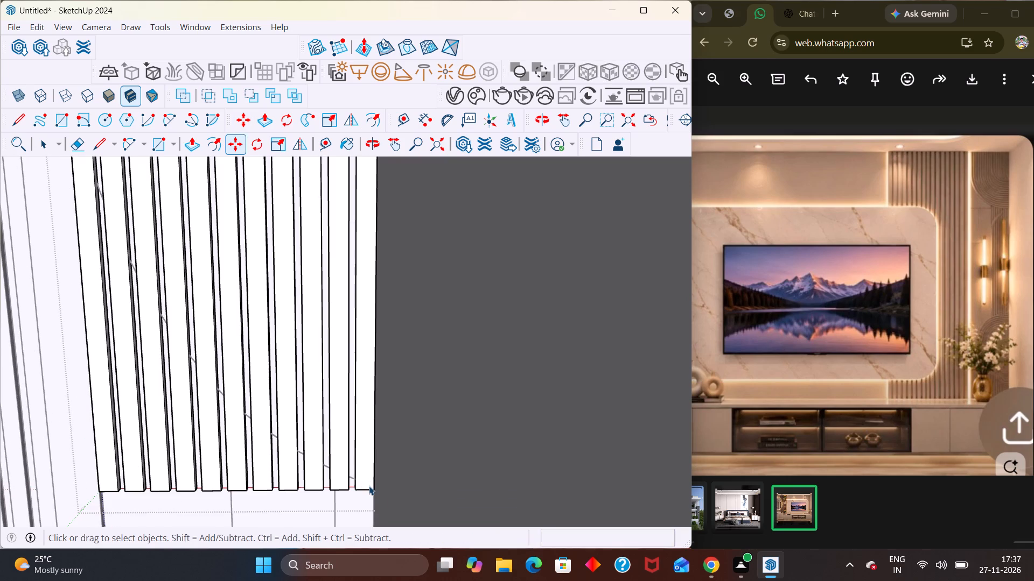
{"action": "scroll", "coordinate": [223, 471], "scroll_direction": "down", "scroll_amount": 9}
{"action": "key", "text": "shift+z"}
{"action": "scroll", "coordinate": [297, 469], "scroll_direction": "down", "scroll_amount": 2}
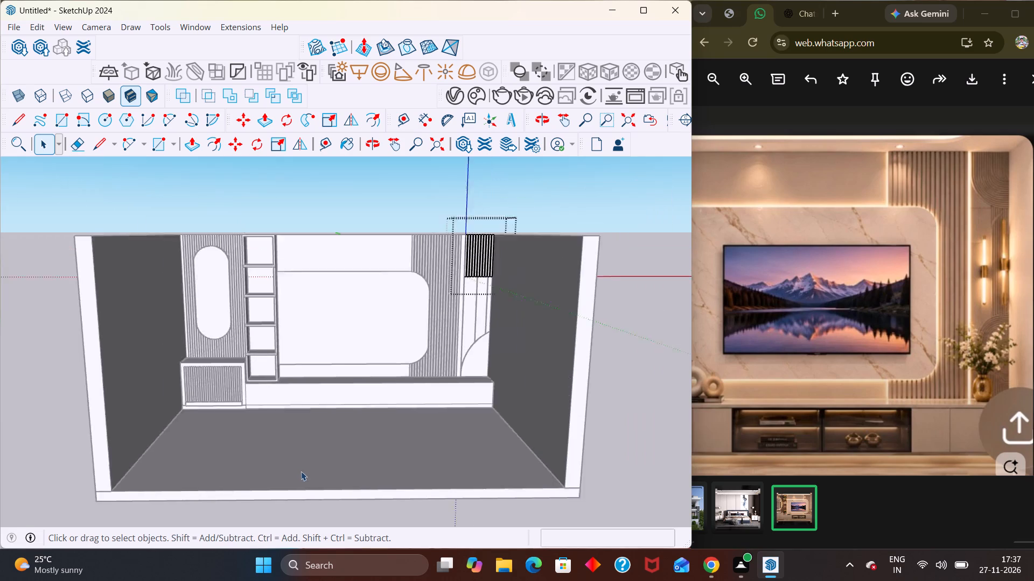
{"action": "scroll", "coordinate": [301, 471], "scroll_direction": "down", "scroll_amount": 3}
{"action": "scroll", "coordinate": [516, 335], "scroll_direction": "up", "scroll_amount": 2}
{"action": "left_click", "coordinate": [553, 358]}
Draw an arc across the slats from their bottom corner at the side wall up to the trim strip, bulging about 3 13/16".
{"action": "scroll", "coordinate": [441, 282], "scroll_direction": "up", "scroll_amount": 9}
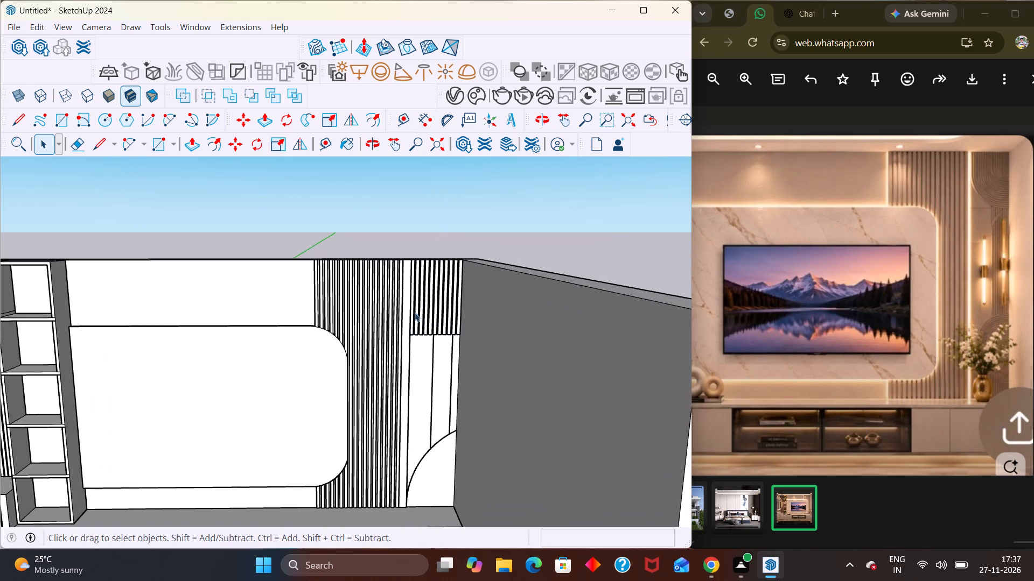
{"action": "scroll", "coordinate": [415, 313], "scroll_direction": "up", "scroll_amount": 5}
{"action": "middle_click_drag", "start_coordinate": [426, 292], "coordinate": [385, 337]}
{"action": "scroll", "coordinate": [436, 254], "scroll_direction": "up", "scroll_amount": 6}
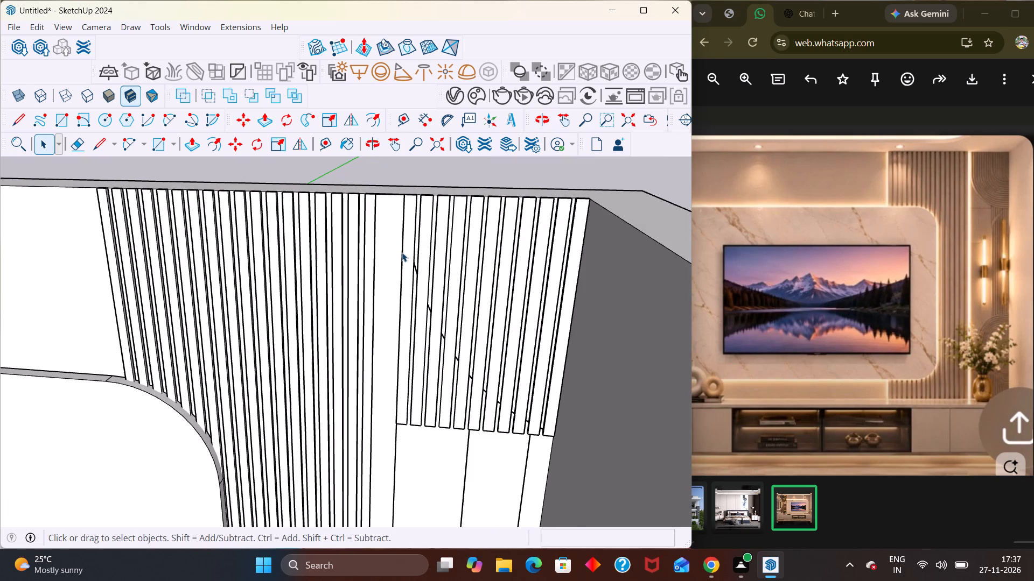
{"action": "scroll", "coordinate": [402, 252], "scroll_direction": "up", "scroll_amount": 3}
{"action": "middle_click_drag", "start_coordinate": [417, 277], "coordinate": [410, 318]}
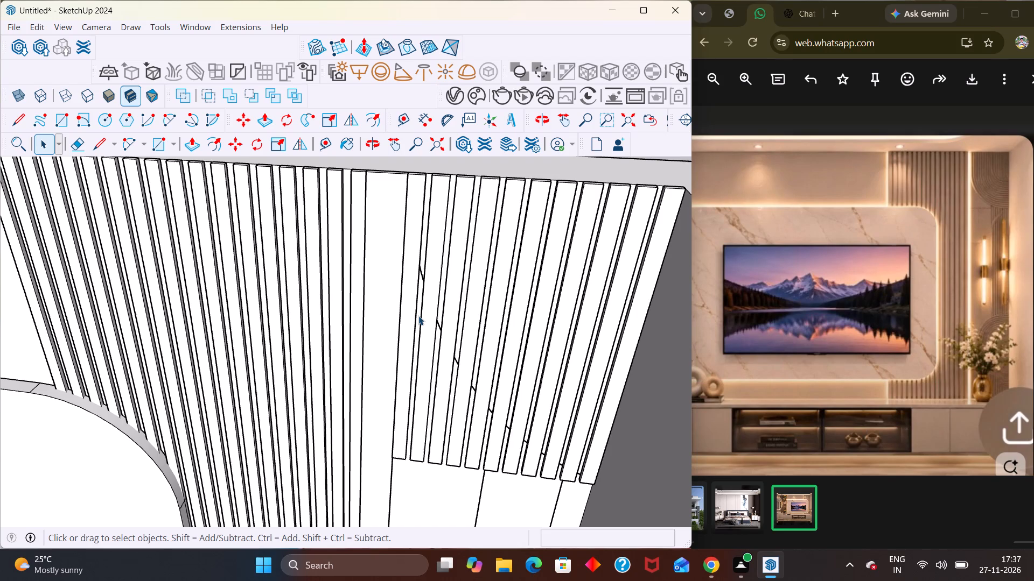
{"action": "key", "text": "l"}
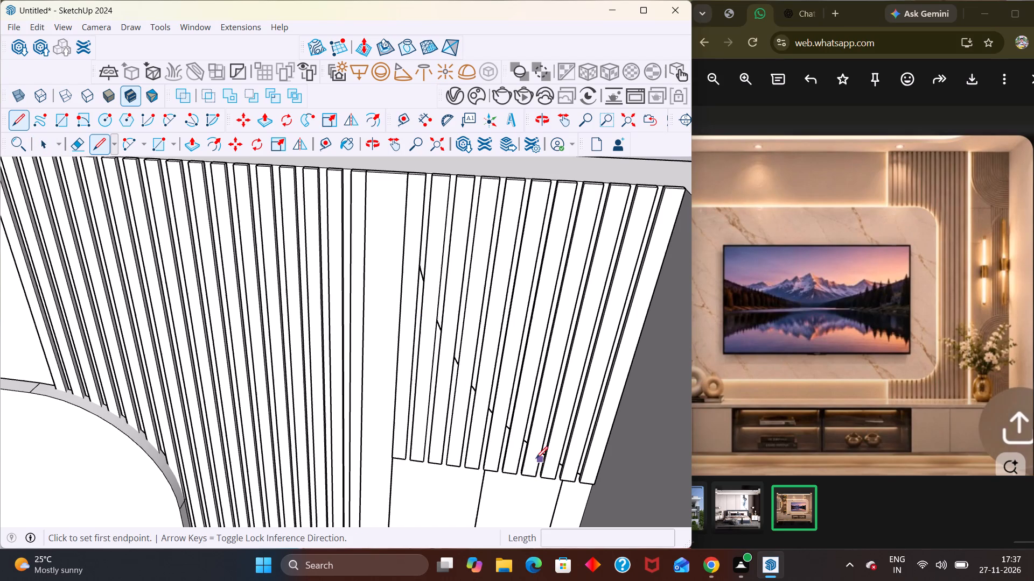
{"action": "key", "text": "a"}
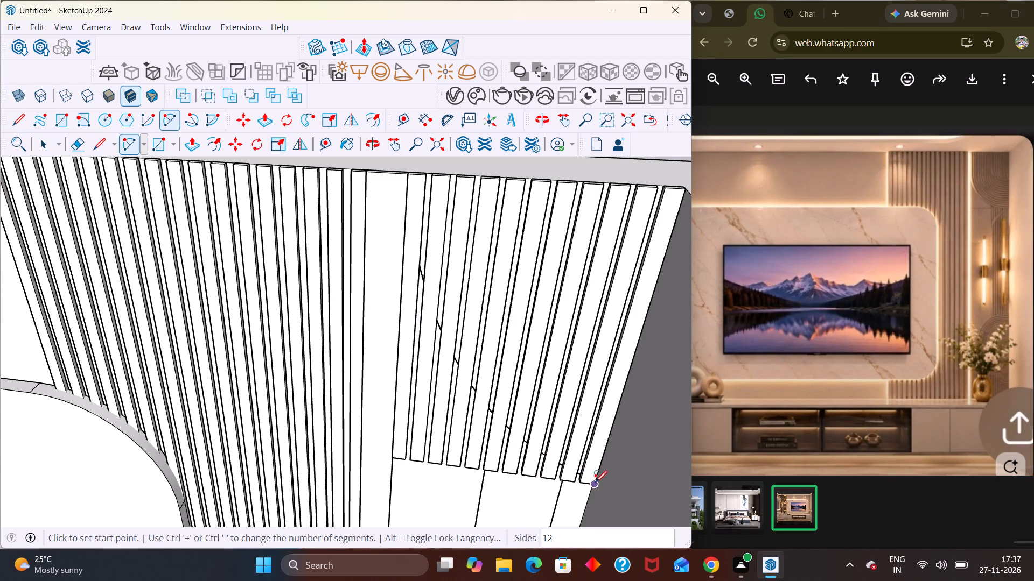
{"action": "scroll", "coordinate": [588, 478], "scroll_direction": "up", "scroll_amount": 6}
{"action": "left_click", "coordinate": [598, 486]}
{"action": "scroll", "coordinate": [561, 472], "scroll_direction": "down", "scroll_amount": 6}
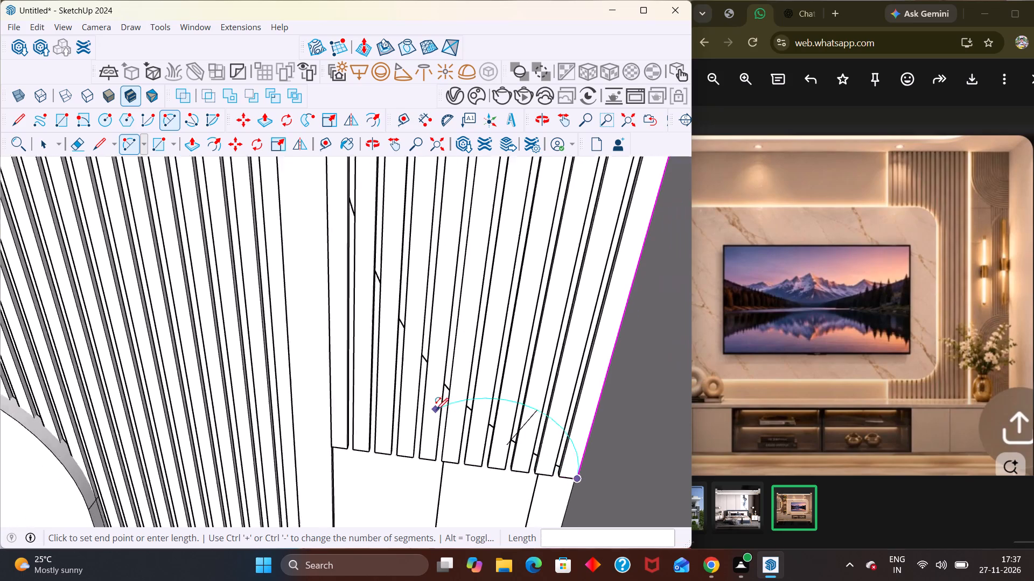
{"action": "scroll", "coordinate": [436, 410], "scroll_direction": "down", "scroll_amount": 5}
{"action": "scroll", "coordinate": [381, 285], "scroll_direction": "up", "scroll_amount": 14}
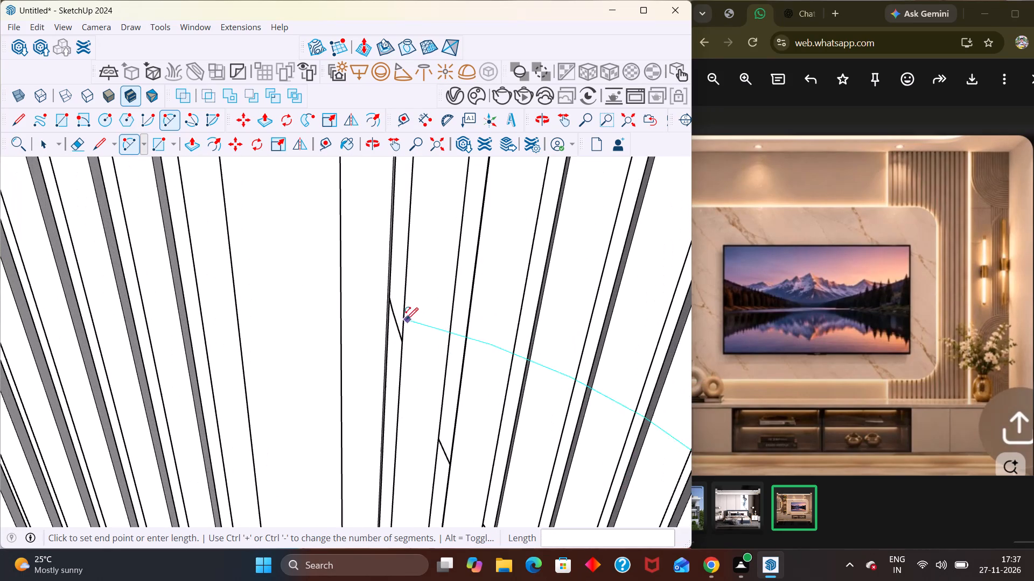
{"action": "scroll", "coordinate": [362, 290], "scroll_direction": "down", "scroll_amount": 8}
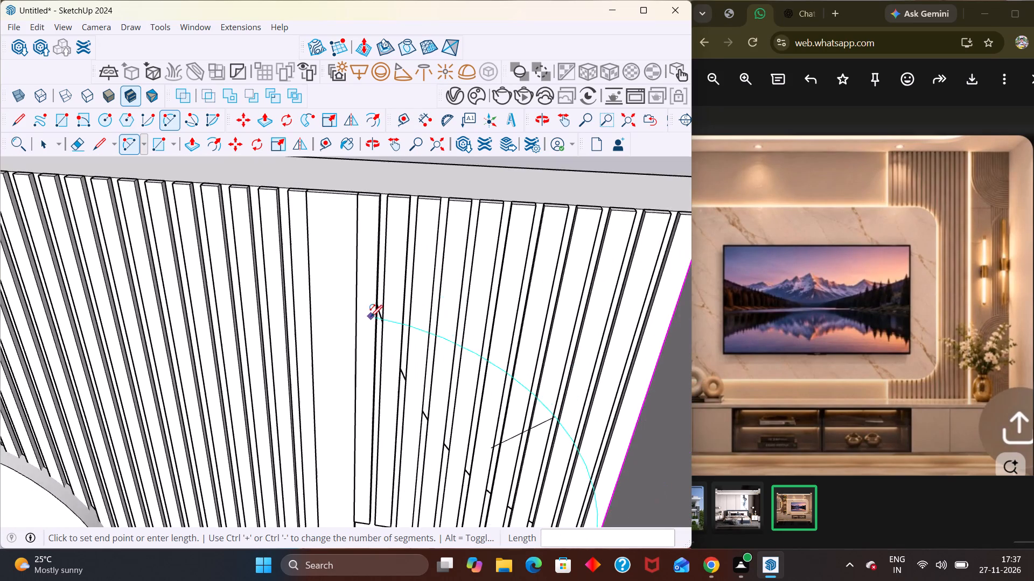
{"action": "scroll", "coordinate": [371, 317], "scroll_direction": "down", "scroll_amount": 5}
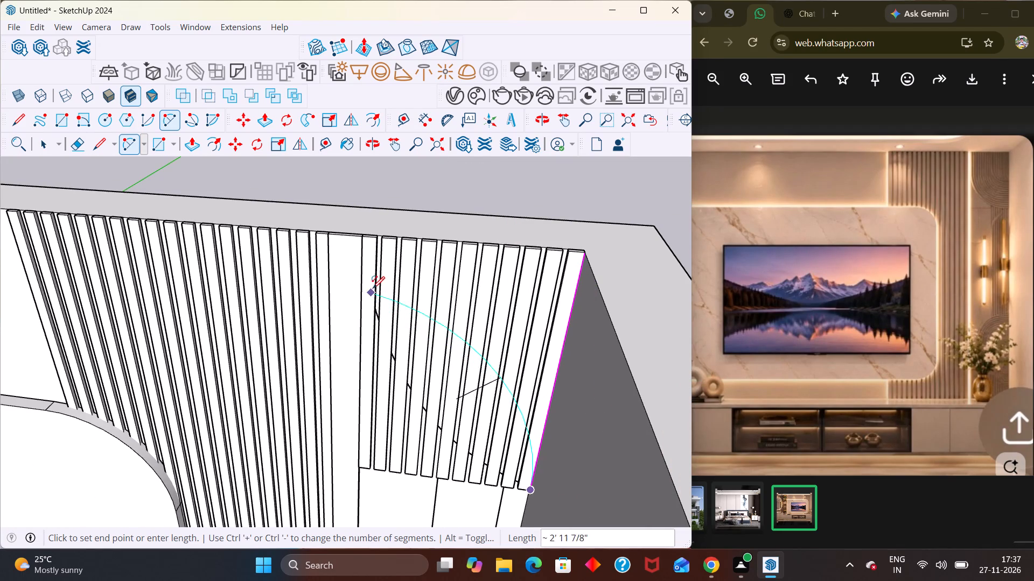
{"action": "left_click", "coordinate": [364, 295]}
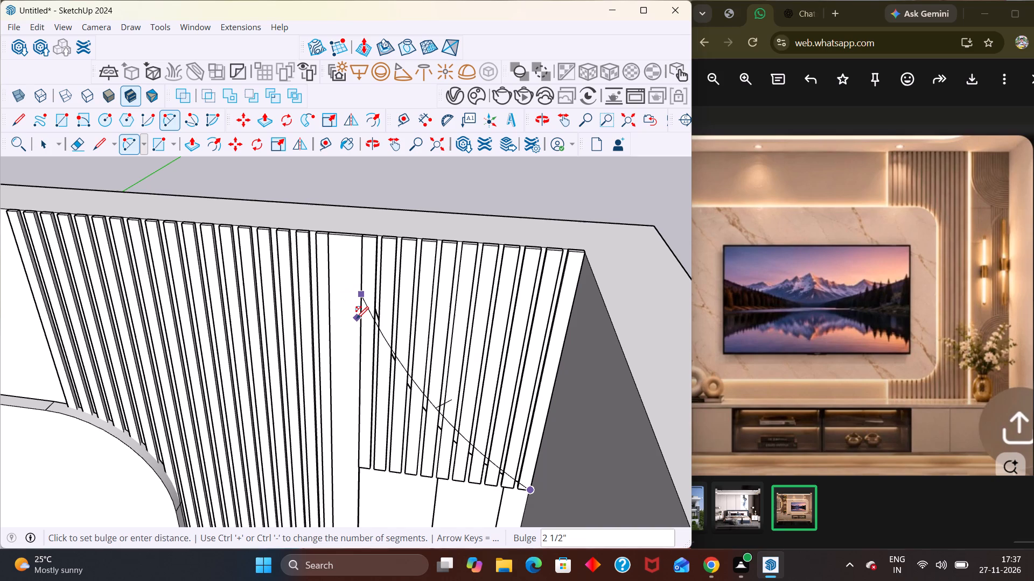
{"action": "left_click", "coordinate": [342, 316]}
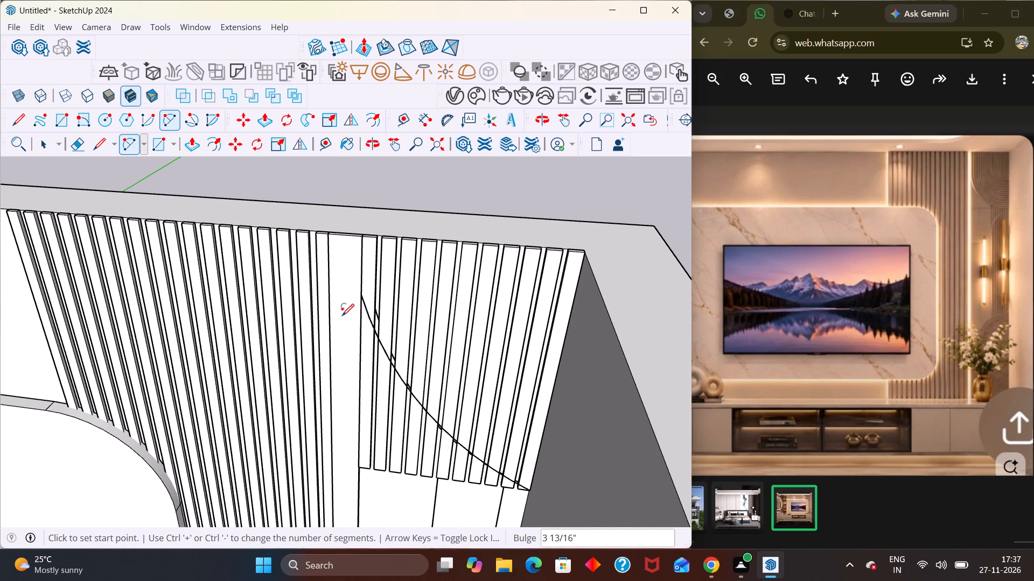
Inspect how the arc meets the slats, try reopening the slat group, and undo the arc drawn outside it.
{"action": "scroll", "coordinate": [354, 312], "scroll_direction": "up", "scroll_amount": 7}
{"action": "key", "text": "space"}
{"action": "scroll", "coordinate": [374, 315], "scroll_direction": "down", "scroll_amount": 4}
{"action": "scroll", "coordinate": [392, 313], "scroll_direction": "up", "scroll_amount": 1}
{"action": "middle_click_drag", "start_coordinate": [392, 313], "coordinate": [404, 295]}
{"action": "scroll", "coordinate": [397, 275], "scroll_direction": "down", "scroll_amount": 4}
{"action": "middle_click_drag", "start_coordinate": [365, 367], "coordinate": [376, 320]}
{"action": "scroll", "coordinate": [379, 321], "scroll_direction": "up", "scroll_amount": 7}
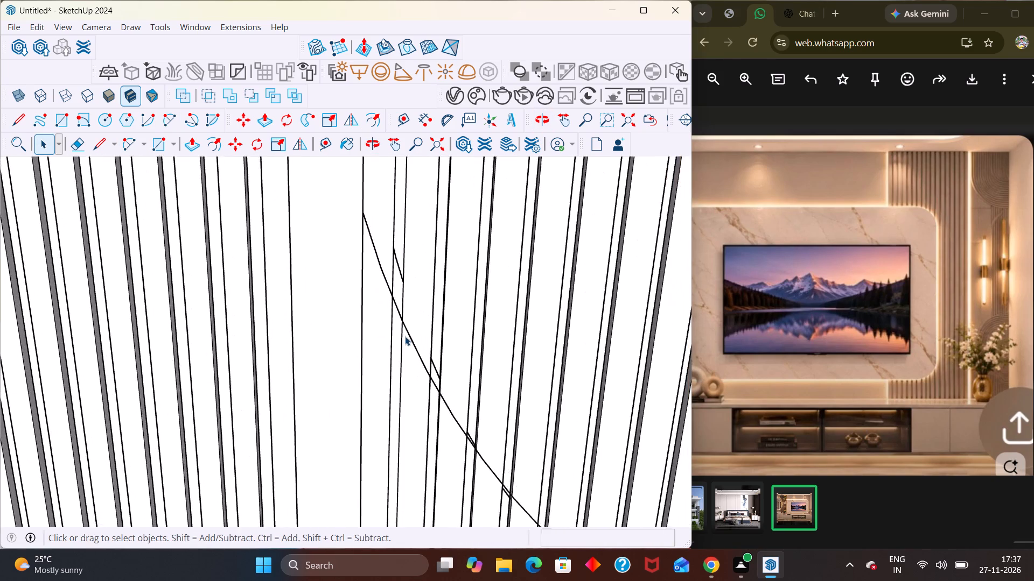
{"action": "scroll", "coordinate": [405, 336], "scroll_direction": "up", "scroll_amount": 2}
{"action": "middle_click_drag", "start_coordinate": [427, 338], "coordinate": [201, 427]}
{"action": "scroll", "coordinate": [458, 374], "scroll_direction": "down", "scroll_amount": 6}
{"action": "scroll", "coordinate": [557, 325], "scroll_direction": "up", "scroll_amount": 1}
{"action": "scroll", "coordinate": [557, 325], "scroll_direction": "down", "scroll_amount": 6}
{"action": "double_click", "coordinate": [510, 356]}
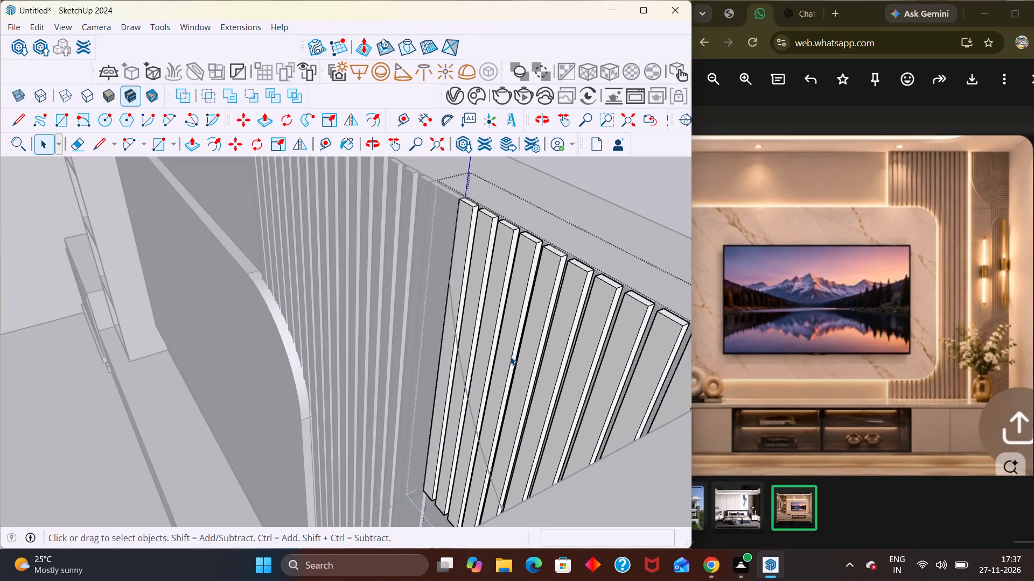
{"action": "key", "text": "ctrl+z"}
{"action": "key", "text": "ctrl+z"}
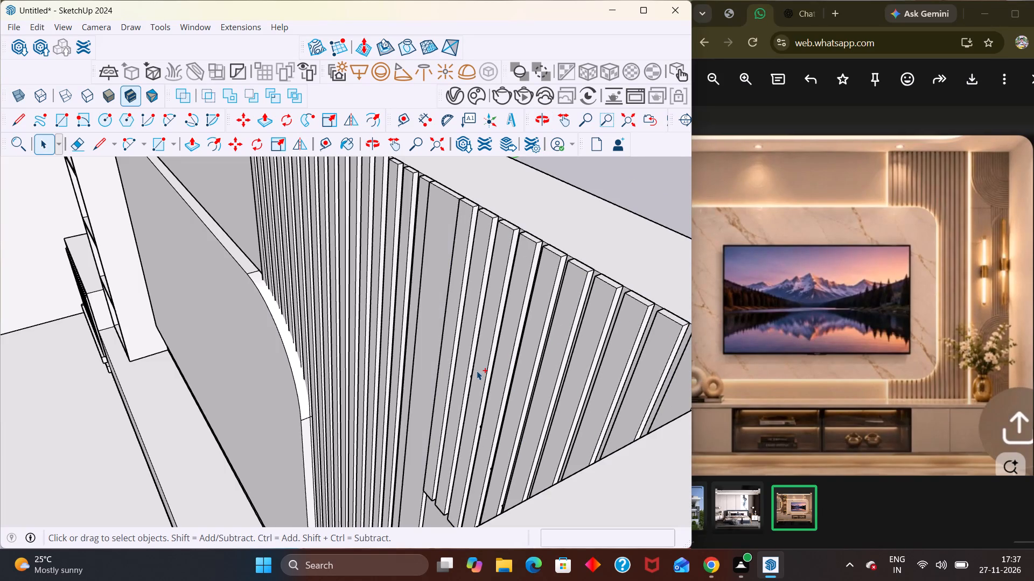
Inside the slat group, draw an arc from the side-wall bottom corner to the first slat's outer edge, about 2' 11 7/8" long, bulging about 4 1/16".
{"action": "double_click", "coordinate": [509, 356]}
{"action": "scroll", "coordinate": [579, 343], "scroll_direction": "down", "scroll_amount": 5}
{"action": "middle_click", "coordinate": [688, 315]}
{"action": "middle_click_drag", "start_coordinate": [526, 369], "coordinate": [618, 380]}
{"action": "scroll", "coordinate": [526, 369], "scroll_direction": "down", "scroll_amount": 2}
{"action": "middle_click_drag", "start_coordinate": [498, 388], "coordinate": [596, 388]}
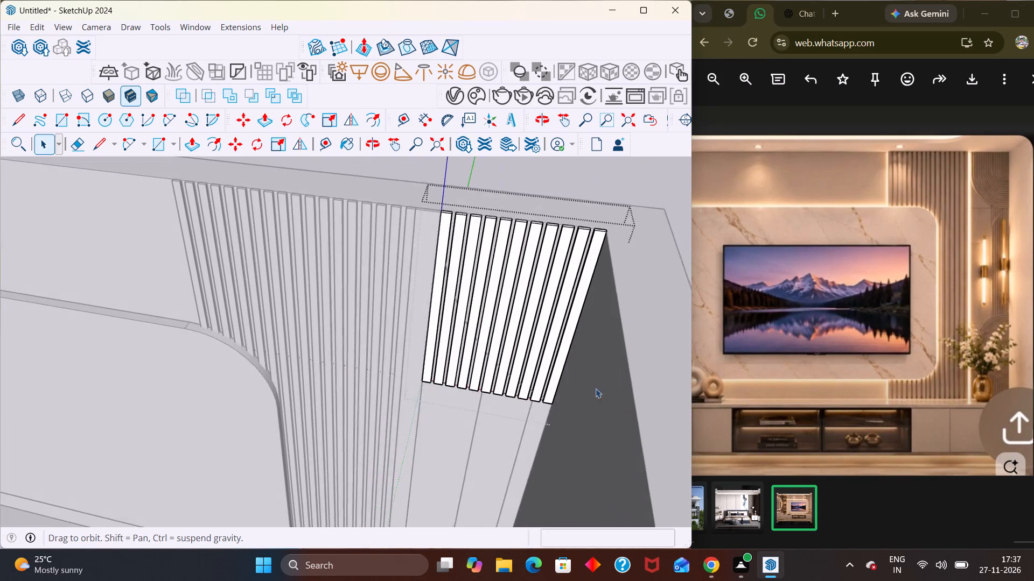
{"action": "scroll", "coordinate": [579, 401], "scroll_direction": "up", "scroll_amount": 3}
{"action": "middle_click_drag", "start_coordinate": [561, 422], "coordinate": [539, 384]}
{"action": "scroll", "coordinate": [540, 386], "scroll_direction": "up", "scroll_amount": 1}
{"action": "key", "text": "a"}
{"action": "scroll", "coordinate": [544, 408], "scroll_direction": "up", "scroll_amount": 2}
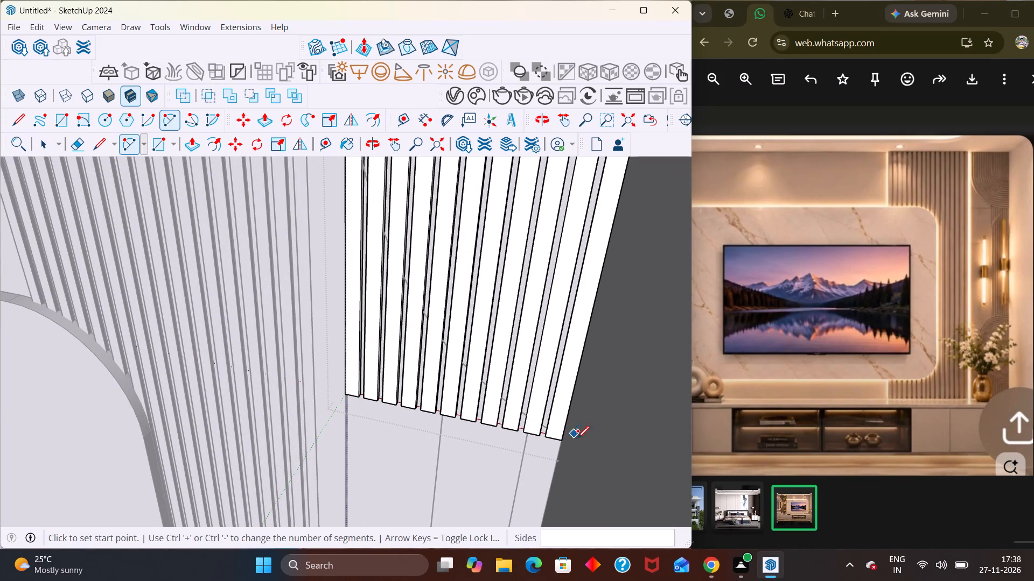
{"action": "left_click", "coordinate": [564, 438]}
{"action": "scroll", "coordinate": [391, 291], "scroll_direction": "down", "scroll_amount": 3}
{"action": "scroll", "coordinate": [442, 381], "scroll_direction": "down", "scroll_amount": 3}
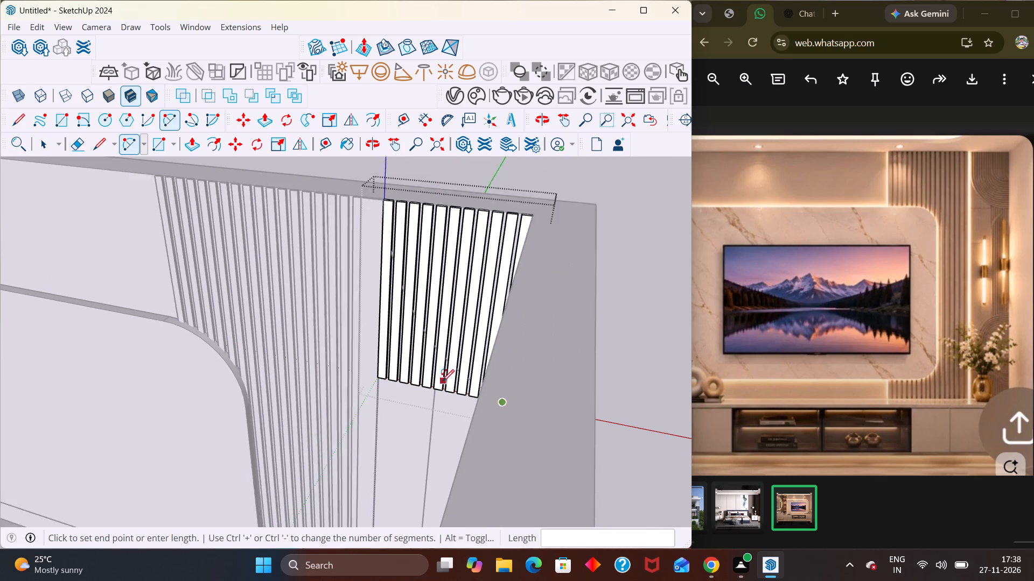
{"action": "scroll", "coordinate": [442, 381], "scroll_direction": "down", "scroll_amount": 1}
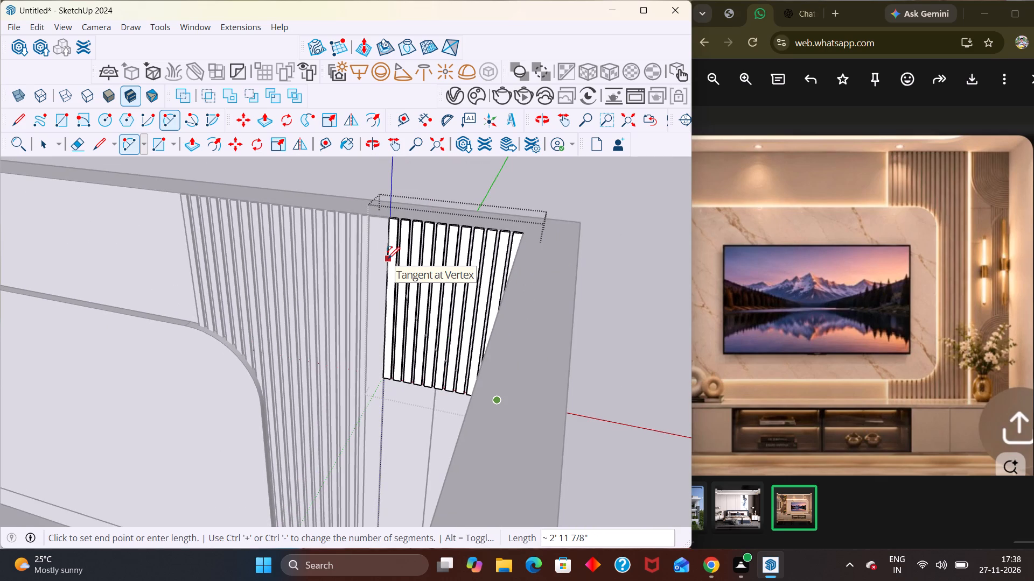
{"action": "left_click", "coordinate": [388, 259]}
{"action": "middle_click_drag", "start_coordinate": [396, 267], "coordinate": [493, 289]}
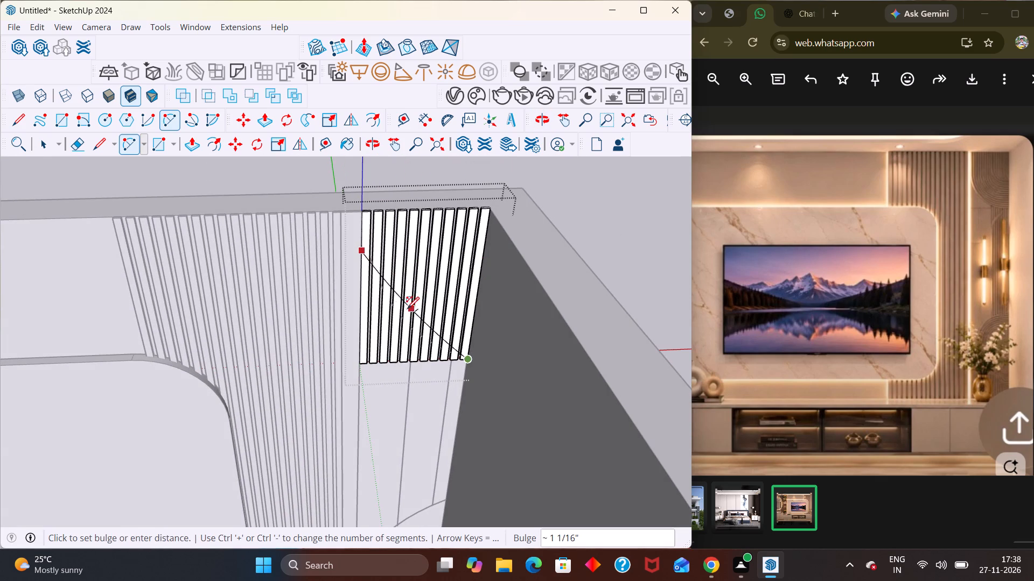
{"action": "scroll", "coordinate": [400, 316], "scroll_direction": "up", "scroll_amount": 8}
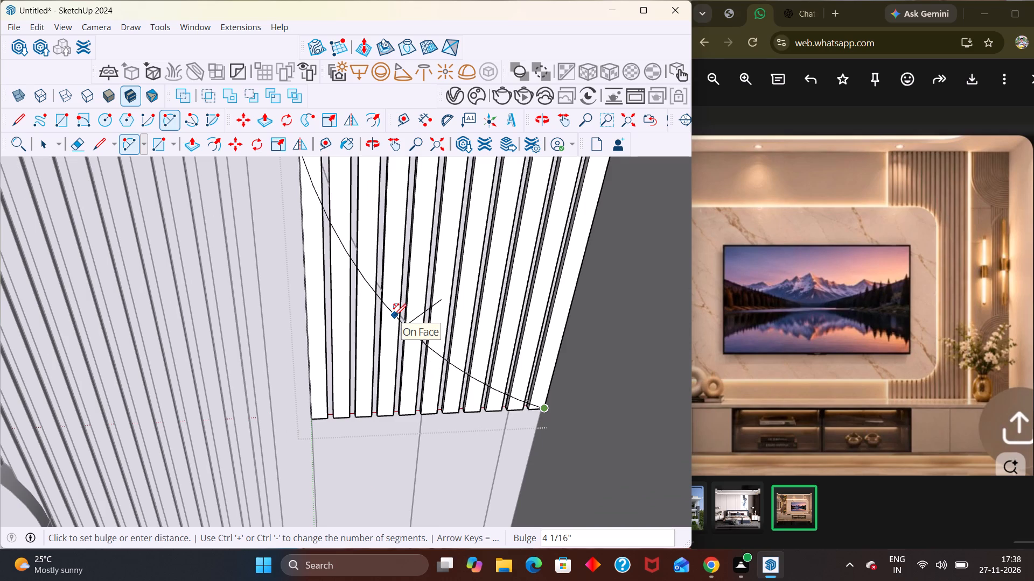
{"action": "left_click", "coordinate": [394, 316]}
{"action": "key", "text": "space"}
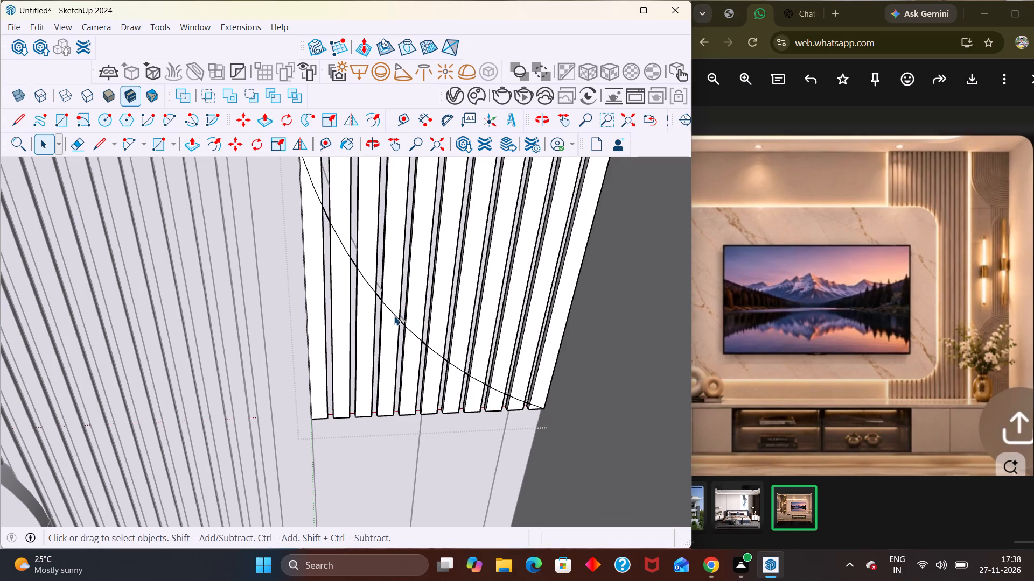
Erase the slat portions below the arc from the trim strip toward the side wall, including their leftover bottom faces and edges.
{"action": "key", "text": "e"}
{"action": "left_click", "coordinate": [324, 378]}
{"action": "left_click_drag", "start_coordinate": [324, 378], "coordinate": [322, 378]}
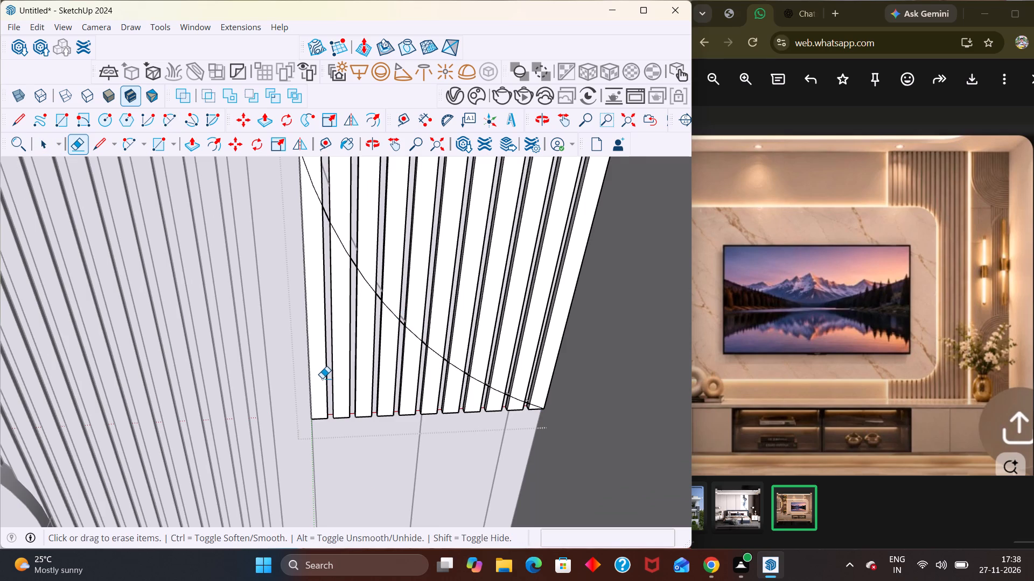
{"action": "left_click_drag", "start_coordinate": [322, 378], "coordinate": [318, 375]}
{"action": "left_click_drag", "start_coordinate": [314, 372], "coordinate": [371, 388]}
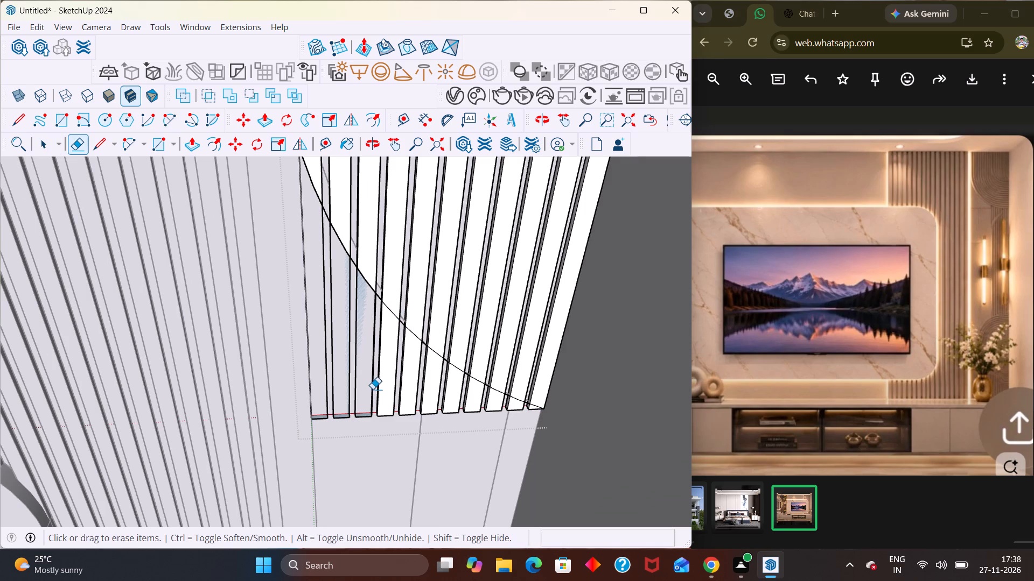
{"action": "left_click_drag", "start_coordinate": [409, 396], "coordinate": [355, 396]}
{"action": "left_click_drag", "start_coordinate": [355, 396], "coordinate": [445, 407]}
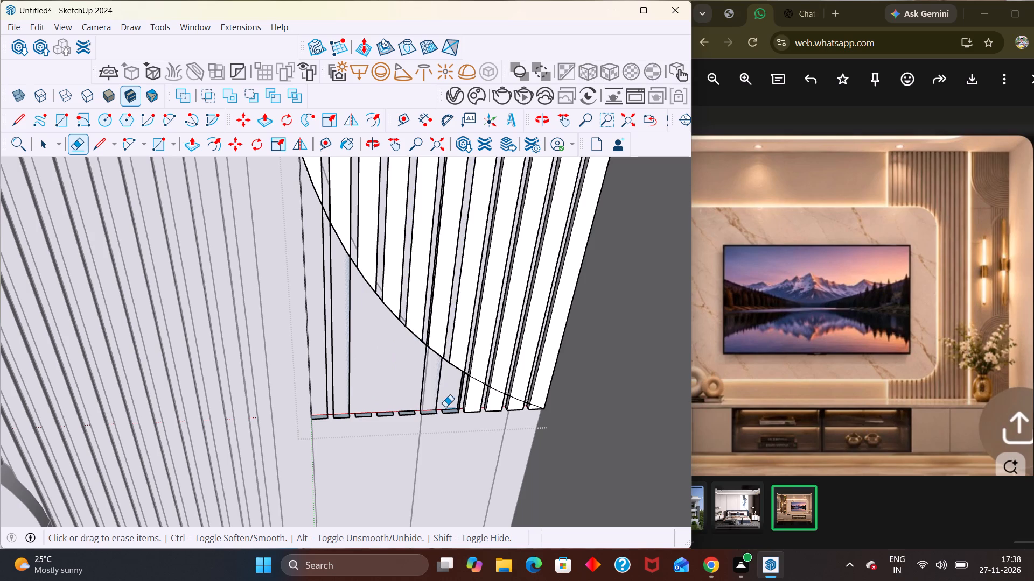
{"action": "left_click_drag", "start_coordinate": [510, 418], "coordinate": [383, 412]}
{"action": "left_click_drag", "start_coordinate": [369, 383], "coordinate": [457, 406]}
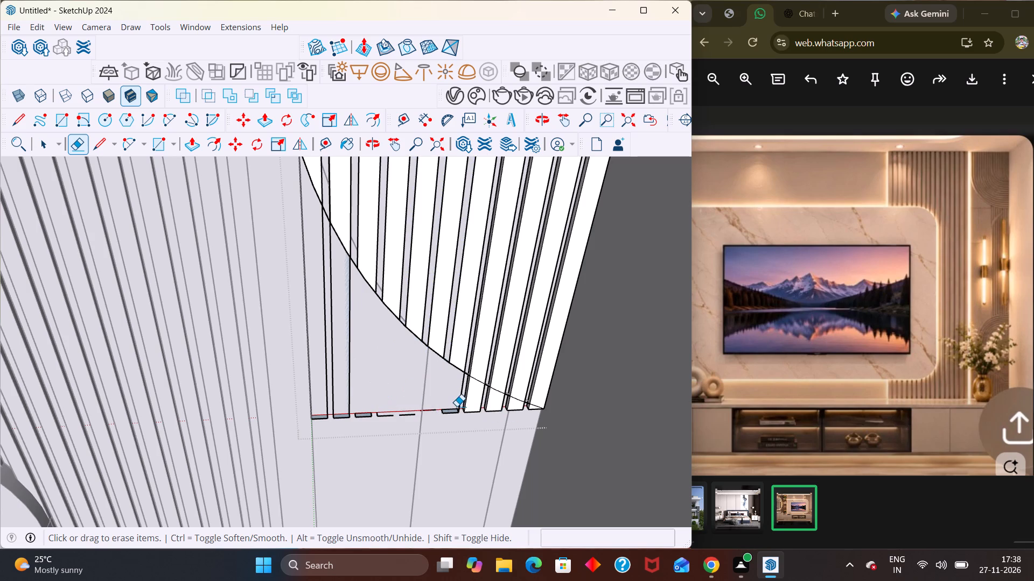
{"action": "left_click_drag", "start_coordinate": [448, 408], "coordinate": [299, 340]}
{"action": "left_click_drag", "start_coordinate": [299, 341], "coordinate": [346, 417]}
{"action": "left_click_drag", "start_coordinate": [308, 414], "coordinate": [335, 417]}
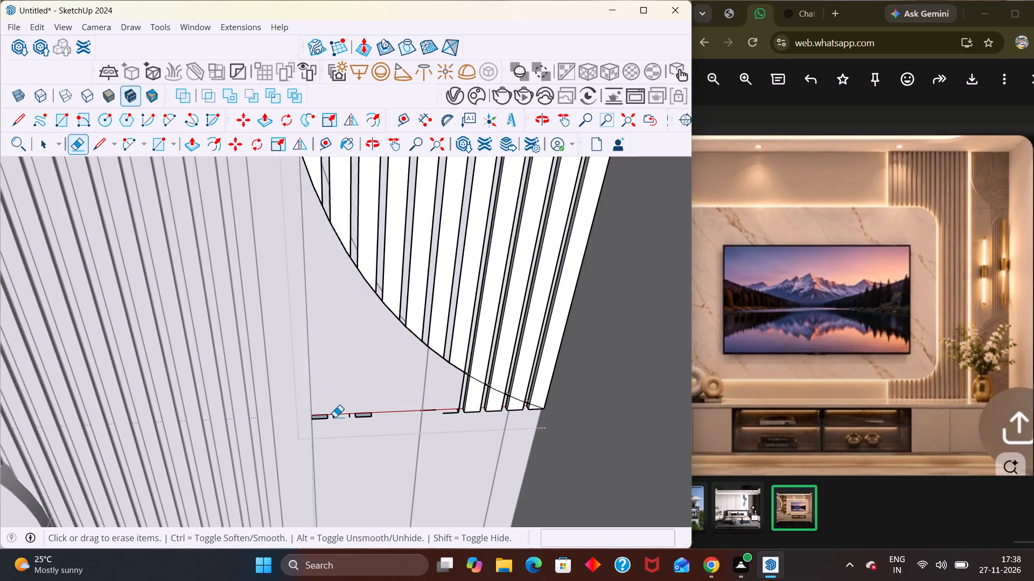
{"action": "left_click_drag", "start_coordinate": [335, 417], "coordinate": [350, 422]}
{"action": "left_click_drag", "start_coordinate": [360, 405], "coordinate": [328, 421]}
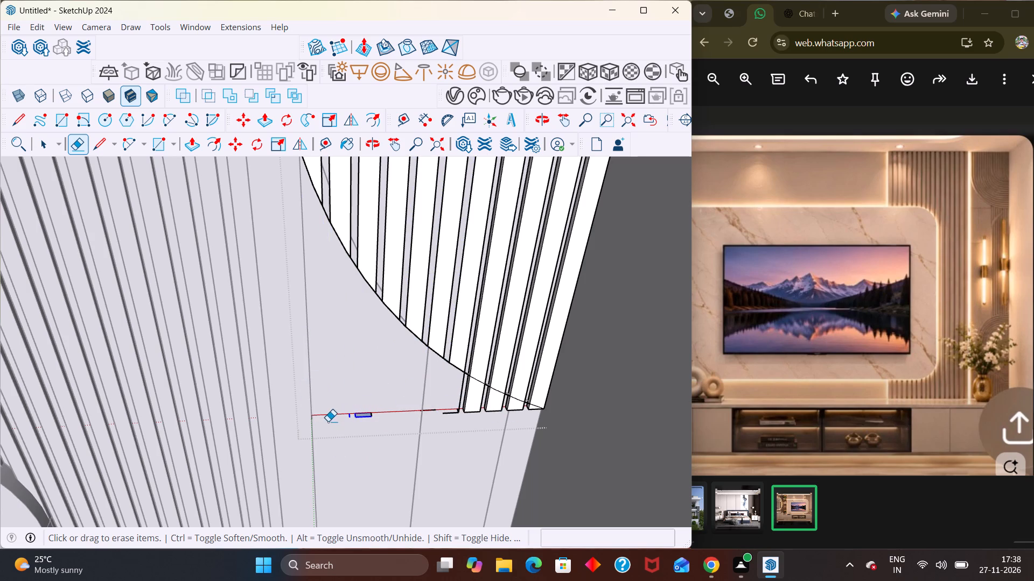
{"action": "left_click_drag", "start_coordinate": [328, 421], "coordinate": [324, 414]}
Erase the remaining slat ends below the arc near the side wall, along with their leftover bottom pieces.
{"action": "left_click_drag", "start_coordinate": [427, 400], "coordinate": [492, 409]}
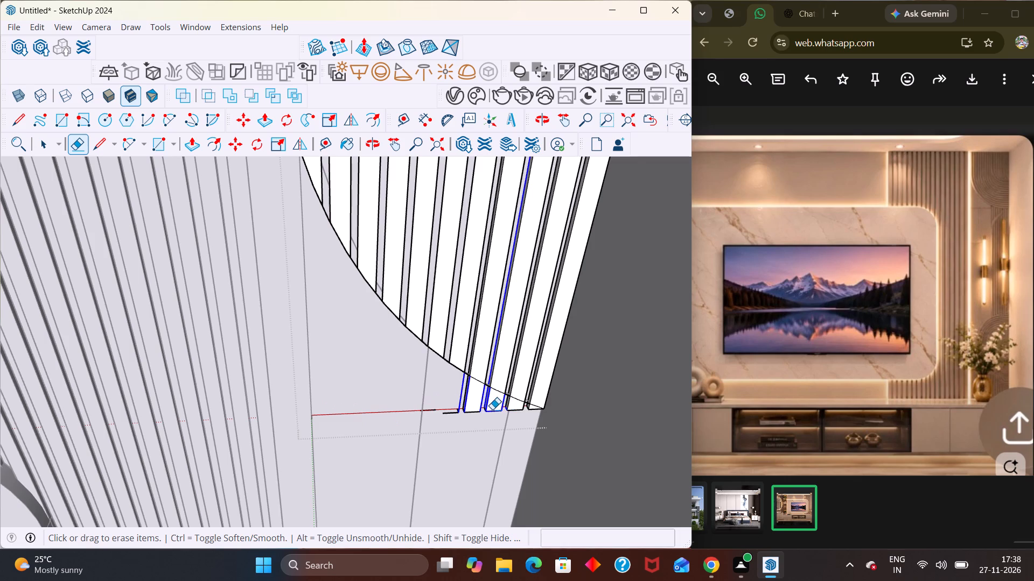
{"action": "left_click_drag", "start_coordinate": [492, 409], "coordinate": [475, 408]}
{"action": "left_click_drag", "start_coordinate": [443, 403], "coordinate": [442, 437]}
{"action": "left_click_drag", "start_coordinate": [429, 406], "coordinate": [484, 415]}
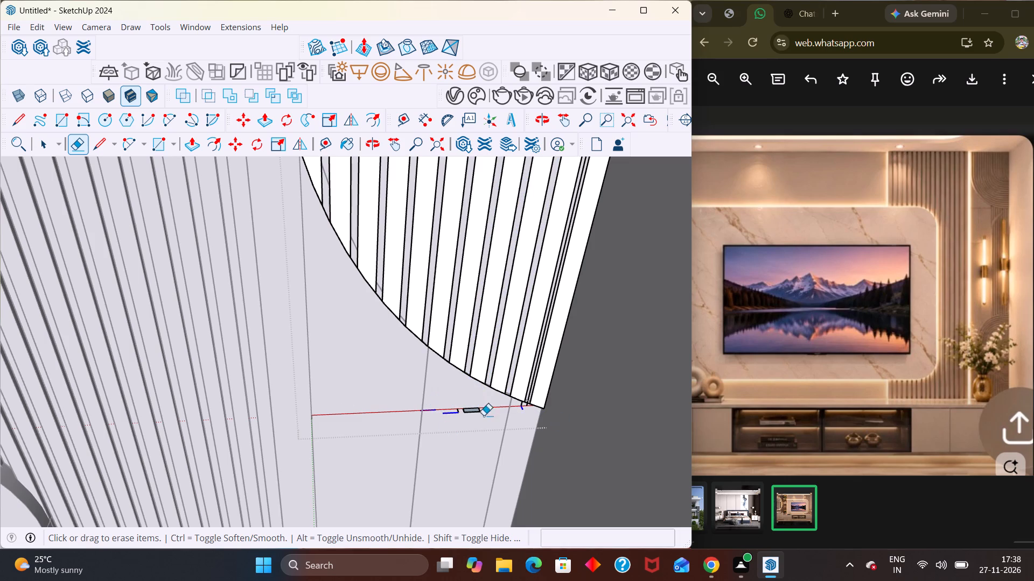
{"action": "left_click_drag", "start_coordinate": [484, 415], "coordinate": [378, 436]}
{"action": "left_click_drag", "start_coordinate": [463, 396], "coordinate": [467, 413]}
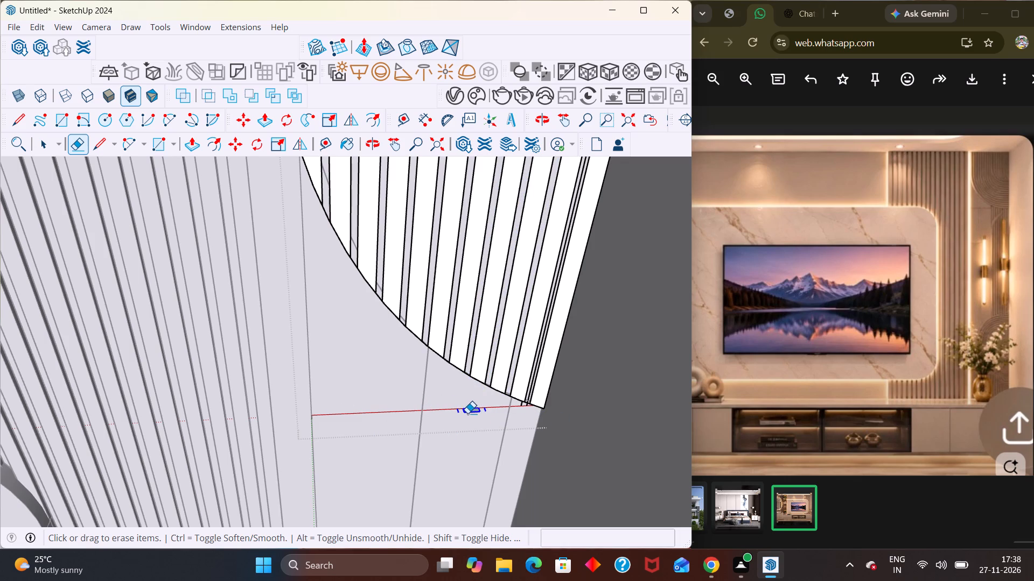
{"action": "scroll", "coordinate": [534, 413], "scroll_direction": "up", "scroll_amount": 7}
{"action": "left_click_drag", "start_coordinate": [465, 394], "coordinate": [513, 399]}
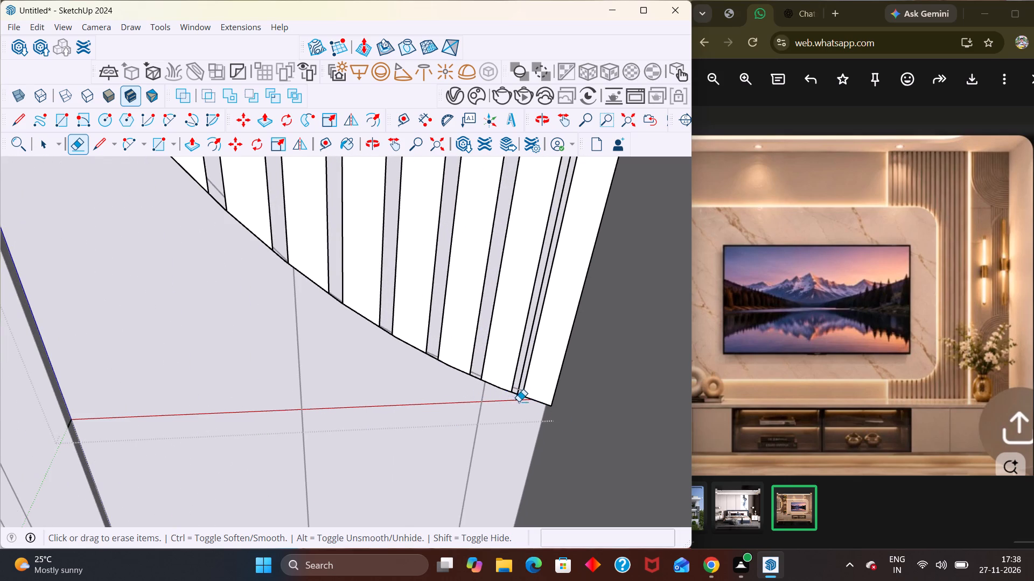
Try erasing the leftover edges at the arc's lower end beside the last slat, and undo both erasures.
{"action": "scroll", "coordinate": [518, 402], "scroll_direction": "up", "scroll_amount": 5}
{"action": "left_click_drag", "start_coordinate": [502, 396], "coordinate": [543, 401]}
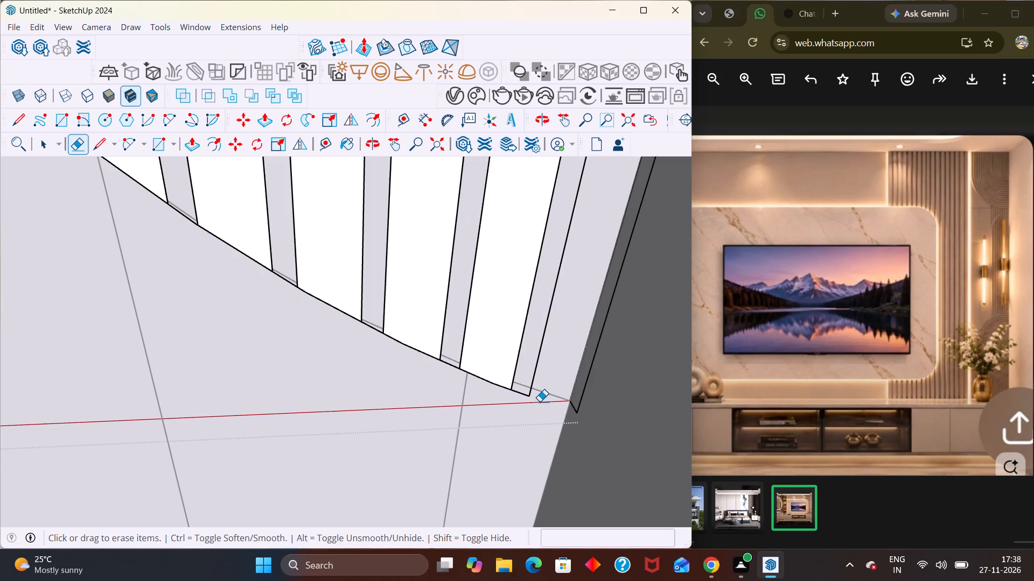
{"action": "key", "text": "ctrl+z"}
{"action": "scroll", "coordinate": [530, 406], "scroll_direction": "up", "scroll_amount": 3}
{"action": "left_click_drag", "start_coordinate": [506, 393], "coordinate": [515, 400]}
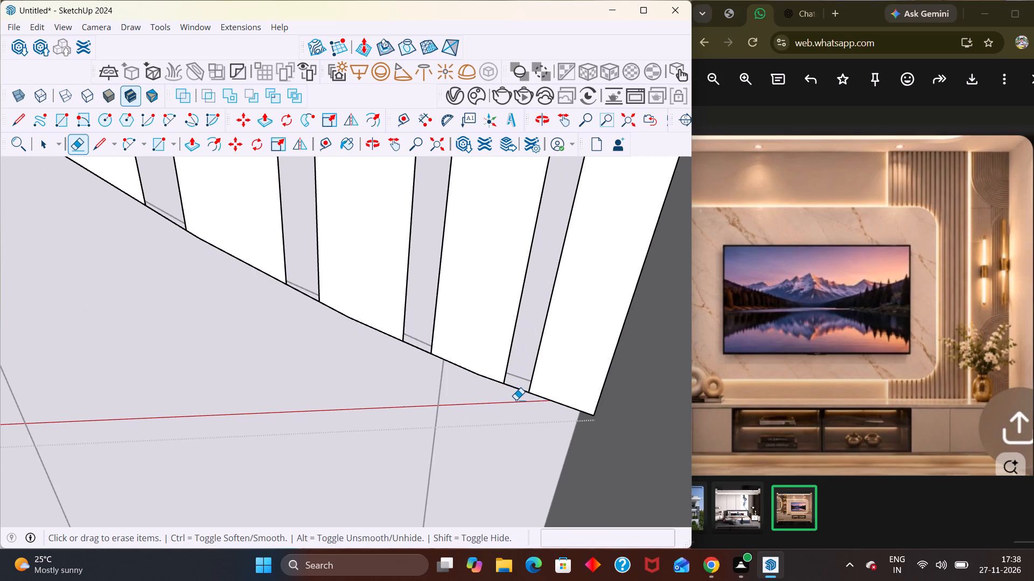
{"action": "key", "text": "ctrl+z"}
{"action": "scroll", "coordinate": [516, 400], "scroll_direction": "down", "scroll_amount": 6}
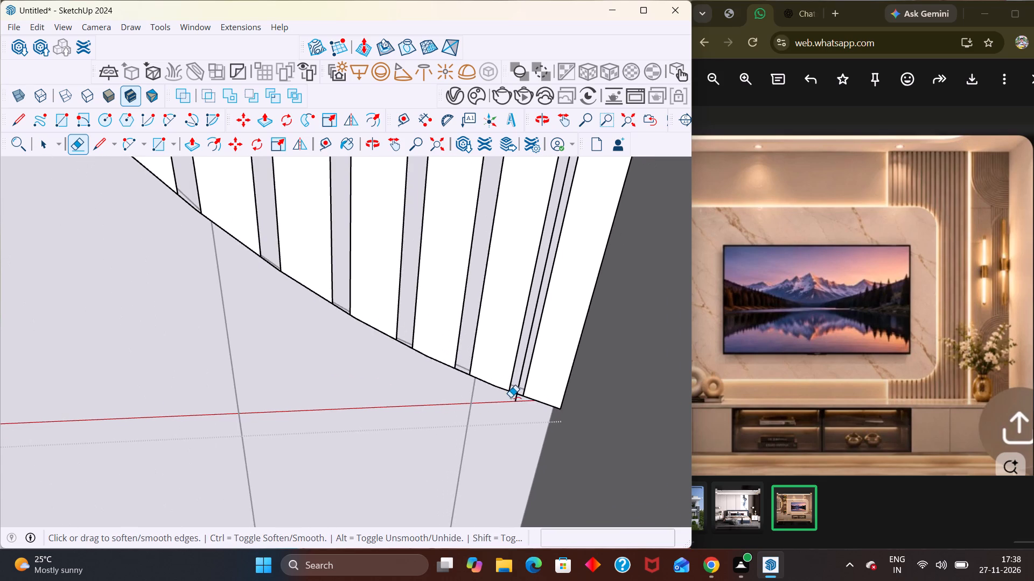
Erase the leftover edge in the gap beside the last slat at the side wall, and close the slat group.
{"action": "scroll", "coordinate": [513, 398], "scroll_direction": "up", "scroll_amount": 5}
{"action": "left_click_drag", "start_coordinate": [516, 398], "coordinate": [529, 409]}
{"action": "left_click_drag", "start_coordinate": [504, 404], "coordinate": [518, 406]}
{"action": "left_click", "coordinate": [516, 400]}
{"action": "left_click", "coordinate": [516, 400]}
{"action": "scroll", "coordinate": [516, 400], "scroll_direction": "up", "scroll_amount": 8}
{"action": "left_click_drag", "start_coordinate": [504, 396], "coordinate": [543, 414], "text": "ctrl"}
{"action": "scroll", "coordinate": [499, 411], "scroll_direction": "down", "scroll_amount": 4}
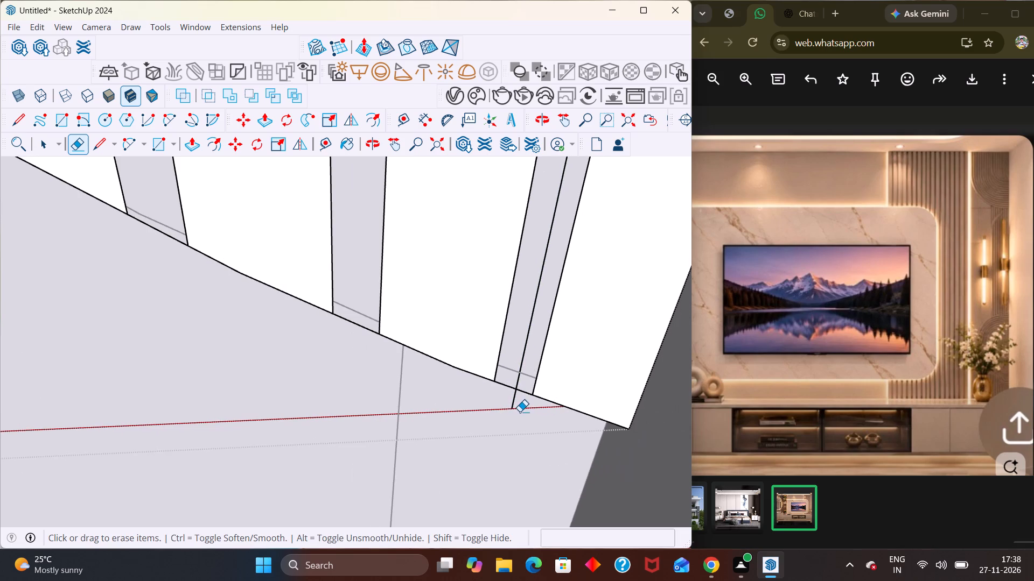
{"action": "left_click_drag", "start_coordinate": [520, 412], "coordinate": [487, 400]}
{"action": "scroll", "coordinate": [499, 400], "scroll_direction": "down", "scroll_amount": 4}
{"action": "scroll", "coordinate": [498, 400], "scroll_direction": "up", "scroll_amount": 1}
{"action": "scroll", "coordinate": [497, 400], "scroll_direction": "down", "scroll_amount": 10}
{"action": "scroll", "coordinate": [475, 405], "scroll_direction": "up", "scroll_amount": 1}
{"action": "scroll", "coordinate": [475, 405], "scroll_direction": "down", "scroll_amount": 9}
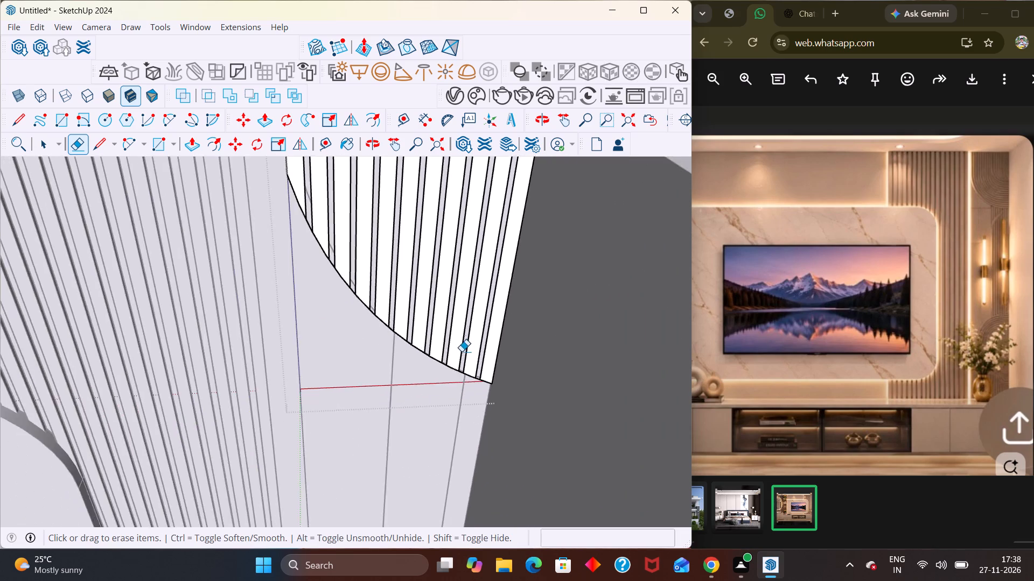
{"action": "scroll", "coordinate": [462, 351], "scroll_direction": "down", "scroll_amount": 11}
{"action": "key", "text": "space"}
{"action": "left_click", "coordinate": [570, 281]}
Delete the short stray arc segments crossing the gaps between the side-panel slats, and close the group.
{"action": "middle_click_drag", "start_coordinate": [415, 395], "coordinate": [360, 315]}
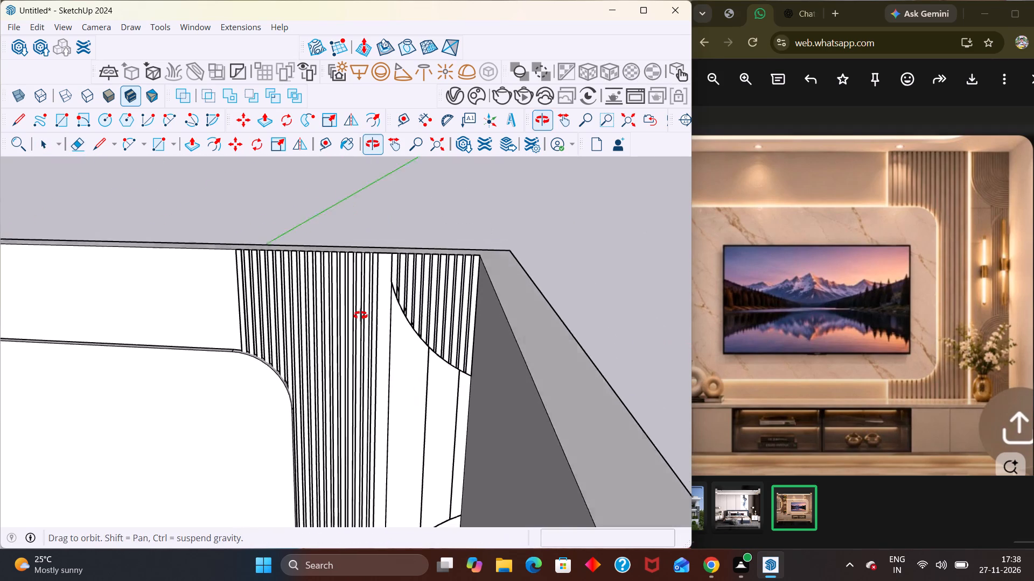
{"action": "middle_click_drag", "start_coordinate": [360, 315], "coordinate": [354, 306]}
{"action": "scroll", "coordinate": [413, 303], "scroll_direction": "up", "scroll_amount": 19}
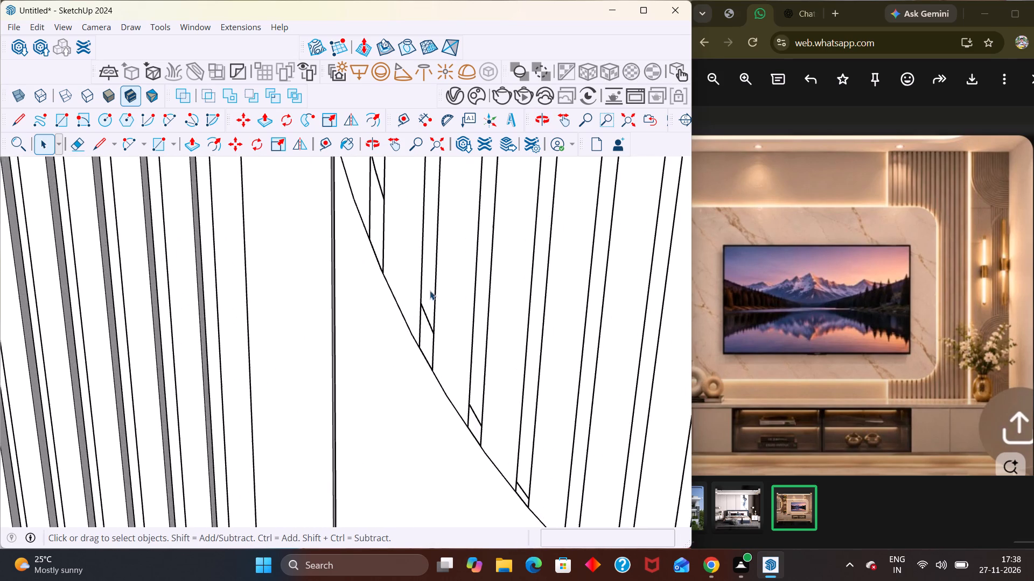
{"action": "scroll", "coordinate": [430, 290], "scroll_direction": "up", "scroll_amount": 2}
{"action": "left_click", "coordinate": [425, 326]}
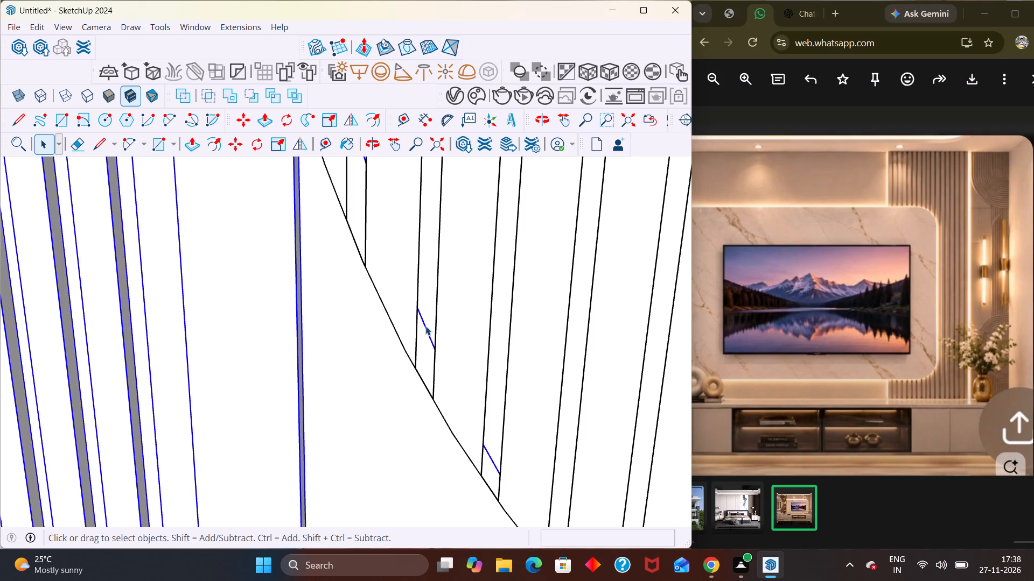
{"action": "left_click", "coordinate": [425, 326]}
{"action": "left_click", "coordinate": [425, 326]}
{"action": "left_click", "coordinate": [427, 329]}
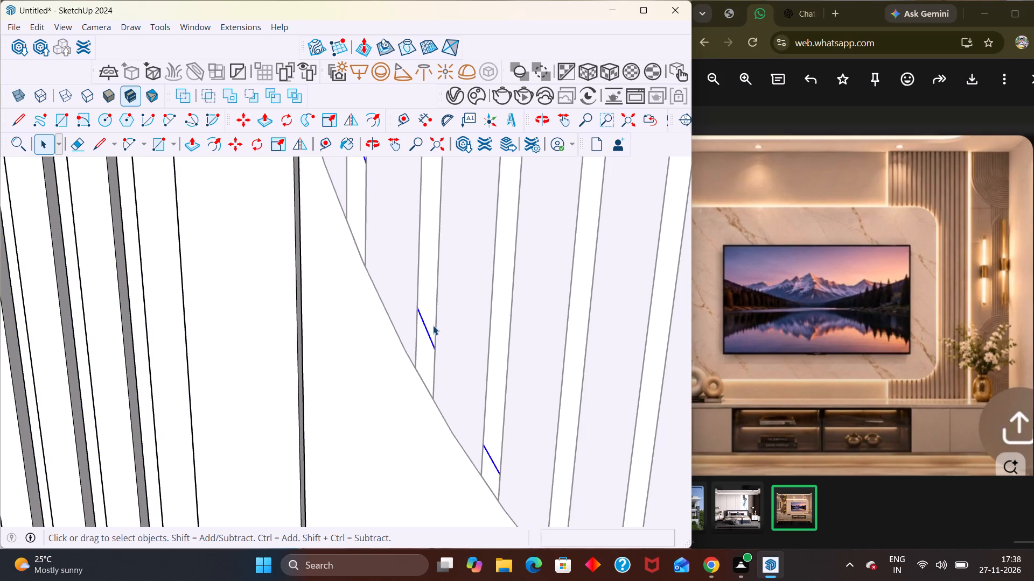
{"action": "key", "text": "Delete"}
{"action": "scroll", "coordinate": [433, 325], "scroll_direction": "down", "scroll_amount": 3}
{"action": "scroll", "coordinate": [433, 325], "scroll_direction": "up", "scroll_amount": 1}
{"action": "scroll", "coordinate": [433, 325], "scroll_direction": "down", "scroll_amount": 6}
{"action": "scroll", "coordinate": [408, 342], "scroll_direction": "up", "scroll_amount": 1}
{"action": "scroll", "coordinate": [407, 343], "scroll_direction": "down", "scroll_amount": 12}
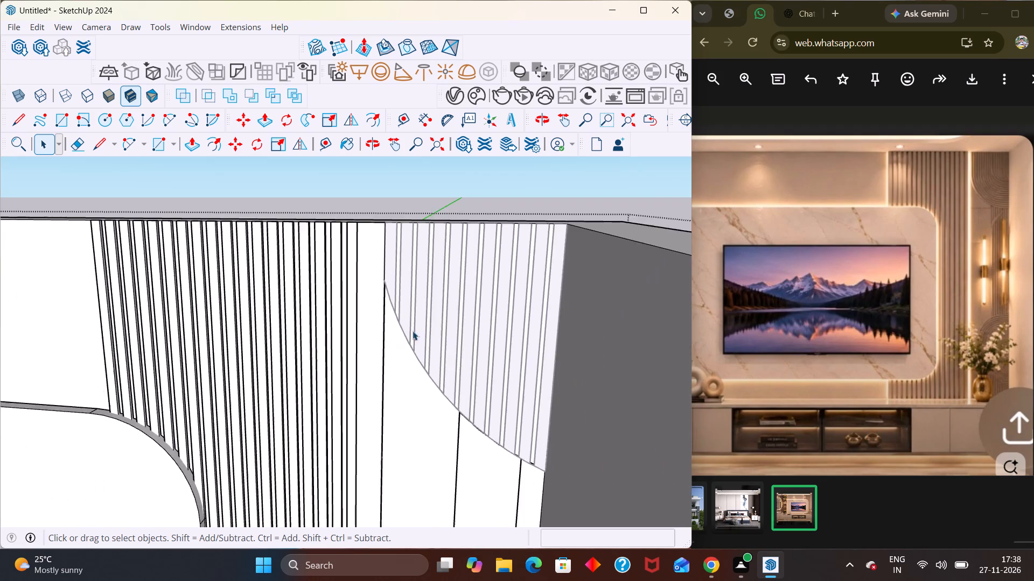
{"action": "scroll", "coordinate": [413, 331], "scroll_direction": "down", "scroll_amount": 2}
{"action": "key", "text": "space"}
{"action": "left_click", "coordinate": [630, 254]}
Examine the arc-trimmed side-panel slats and the overall room model from several angles and distances.
{"action": "scroll", "coordinate": [395, 348], "scroll_direction": "down", "scroll_amount": 4}
{"action": "middle_click_drag", "start_coordinate": [407, 392], "coordinate": [444, 346]}
{"action": "scroll", "coordinate": [444, 346], "scroll_direction": "up", "scroll_amount": 1}
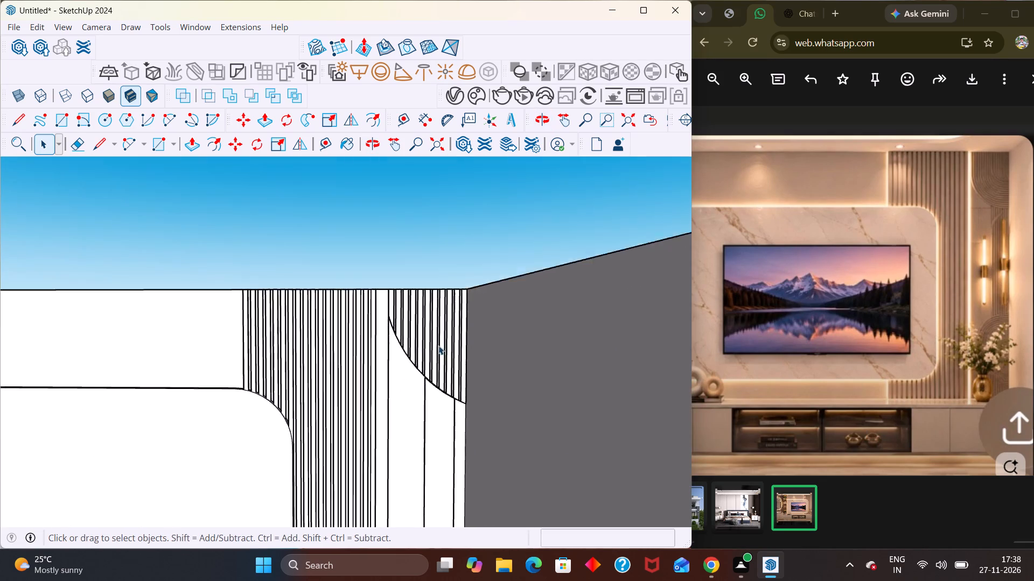
{"action": "scroll", "coordinate": [438, 345], "scroll_direction": "down", "scroll_amount": 10}
{"action": "scroll", "coordinate": [424, 380], "scroll_direction": "up", "scroll_amount": 1}
{"action": "scroll", "coordinate": [425, 382], "scroll_direction": "down", "scroll_amount": 1}
{"action": "middle_click_drag", "start_coordinate": [414, 469], "coordinate": [413, 432]}
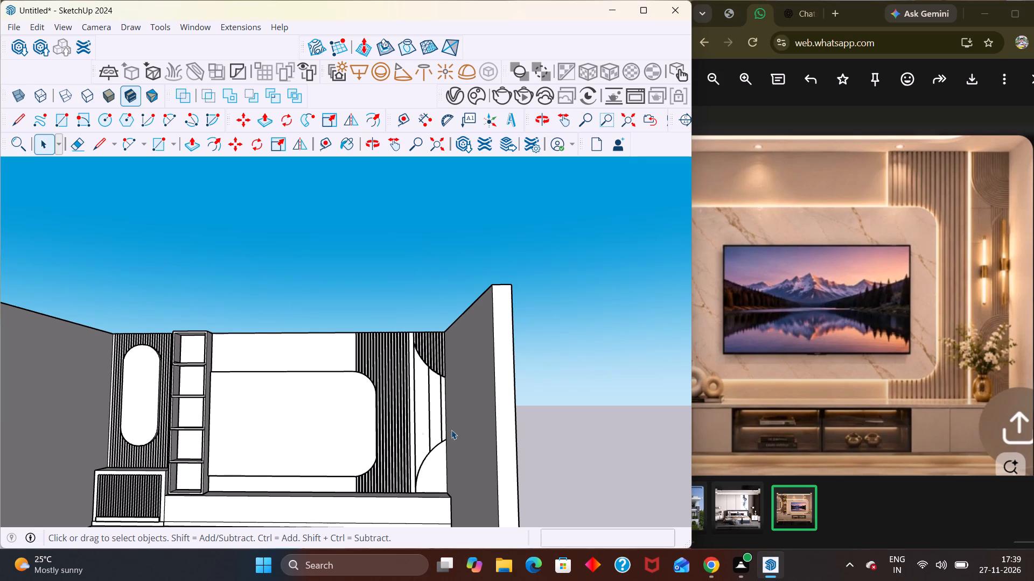
{"action": "middle_click_drag", "start_coordinate": [455, 430], "coordinate": [470, 447]}
{"action": "scroll", "coordinate": [470, 445], "scroll_direction": "down", "scroll_amount": 1}
{"action": "middle_click_drag", "start_coordinate": [431, 452], "coordinate": [440, 487]}
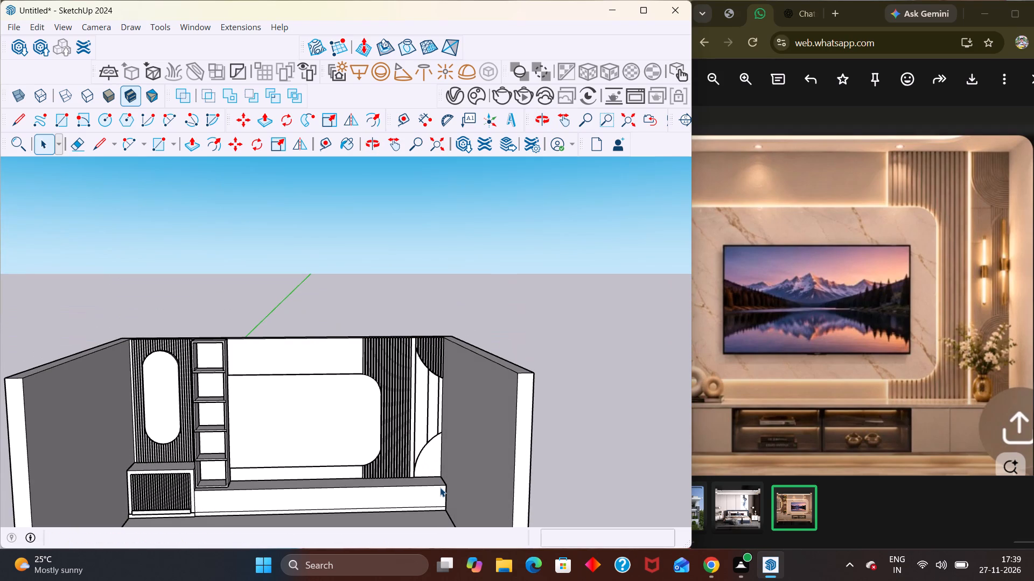
{"action": "scroll", "coordinate": [448, 488], "scroll_direction": "down", "scroll_amount": 6}
{"action": "middle_click_drag", "start_coordinate": [402, 493], "coordinate": [390, 478]}
{"action": "scroll", "coordinate": [390, 479], "scroll_direction": "up", "scroll_amount": 3}
{"action": "middle_click_drag", "start_coordinate": [391, 469], "coordinate": [391, 464]}
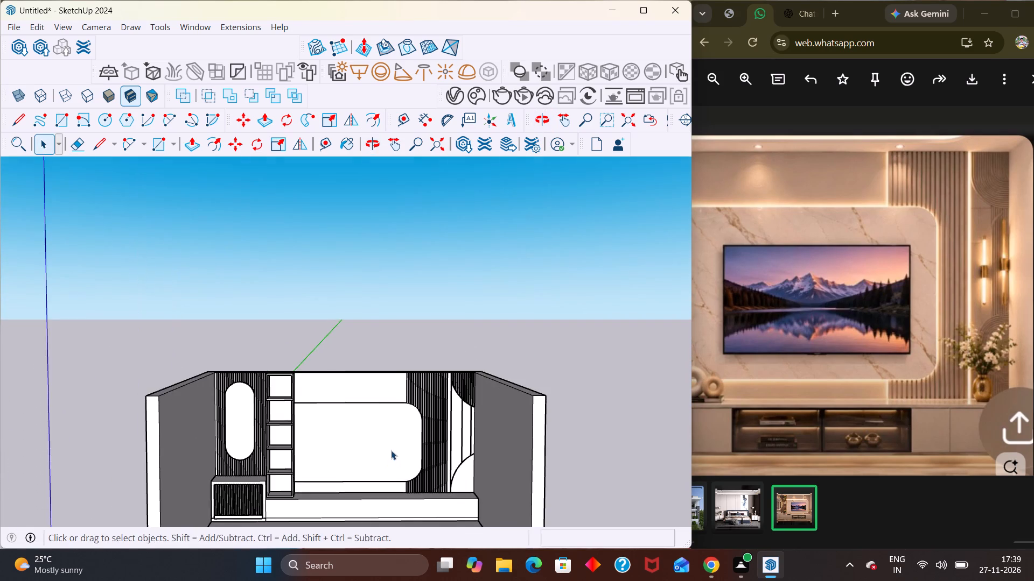
{"action": "middle_click_drag", "start_coordinate": [391, 450], "coordinate": [377, 415]}
{"action": "scroll", "coordinate": [376, 409], "scroll_direction": "up", "scroll_amount": 3}
{"action": "middle_click_drag", "start_coordinate": [384, 429], "coordinate": [394, 480]}
{"action": "scroll", "coordinate": [474, 423], "scroll_direction": "up", "scroll_amount": 2}
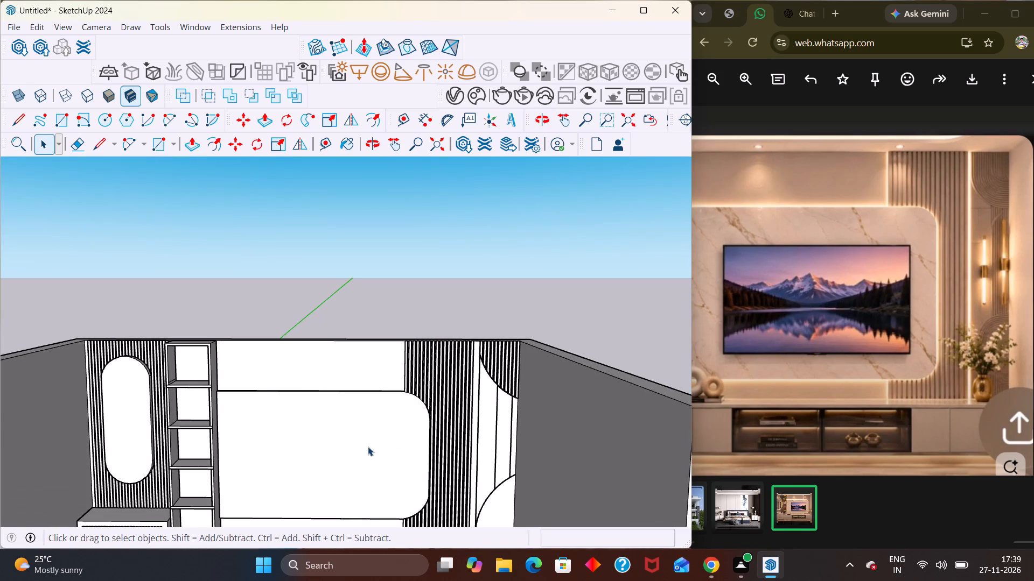
{"action": "scroll", "coordinate": [458, 399], "scroll_direction": "up", "scroll_amount": 19}
{"action": "middle_click_drag", "start_coordinate": [499, 393], "coordinate": [508, 230]}
{"action": "scroll", "coordinate": [502, 267], "scroll_direction": "down", "scroll_amount": 9}
{"action": "middle_click_drag", "start_coordinate": [565, 450], "coordinate": [563, 335]}
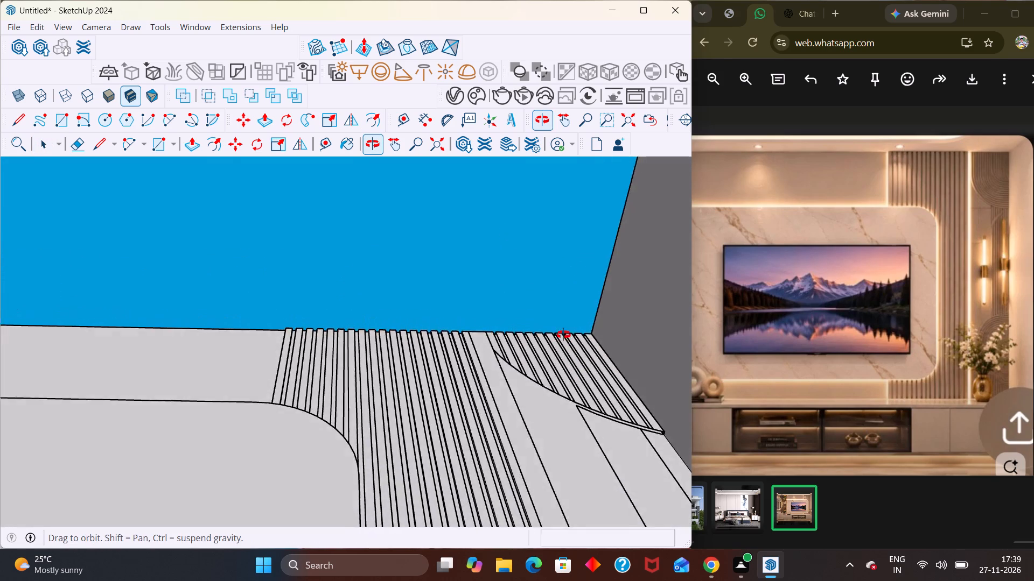
{"action": "middle_click_drag", "start_coordinate": [563, 335], "coordinate": [422, 485]}
{"action": "scroll", "coordinate": [422, 486], "scroll_direction": "down", "scroll_amount": 1}
{"action": "scroll", "coordinate": [424, 480], "scroll_direction": "up", "scroll_amount": 1}
{"action": "scroll", "coordinate": [510, 427], "scroll_direction": "down", "scroll_amount": 10}
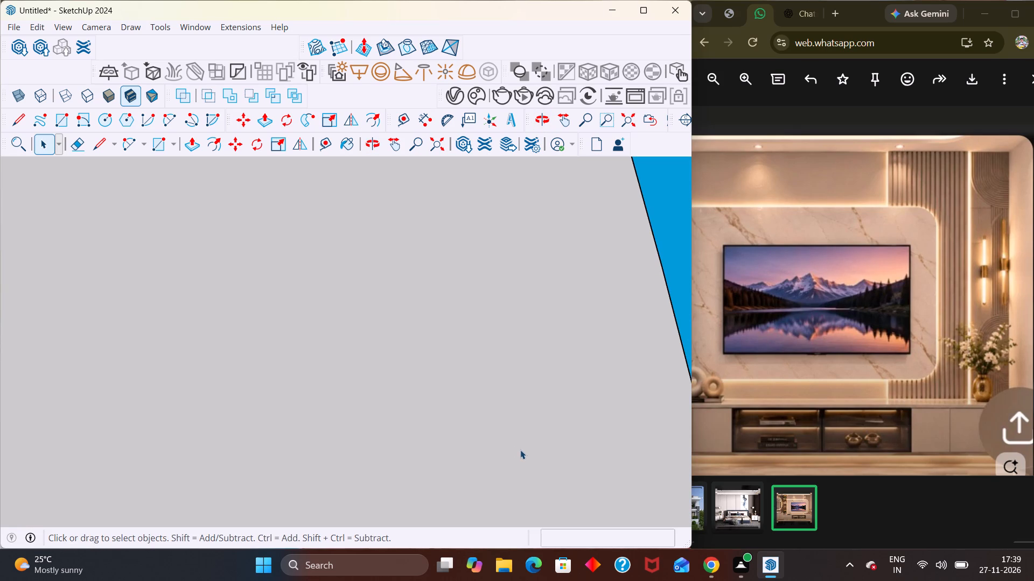
{"action": "key", "text": "shift+z"}
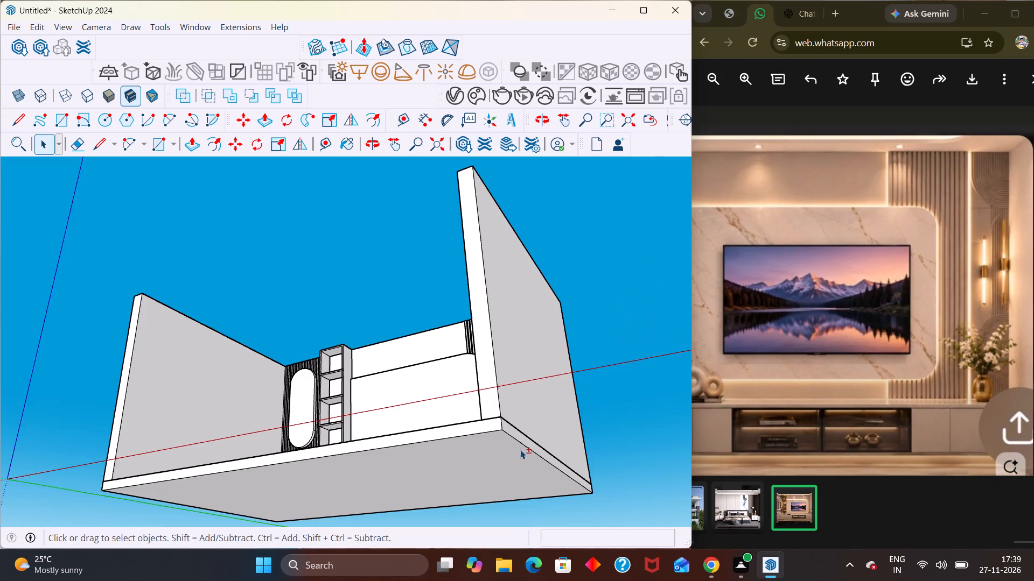
{"action": "scroll", "coordinate": [520, 450], "scroll_direction": "down", "scroll_amount": 5}
{"action": "middle_click_drag", "start_coordinate": [409, 444], "coordinate": [539, 479]}
{"action": "scroll", "coordinate": [498, 492], "scroll_direction": "up", "scroll_amount": 1}
{"action": "middle_click_drag", "start_coordinate": [541, 442], "coordinate": [545, 524]}
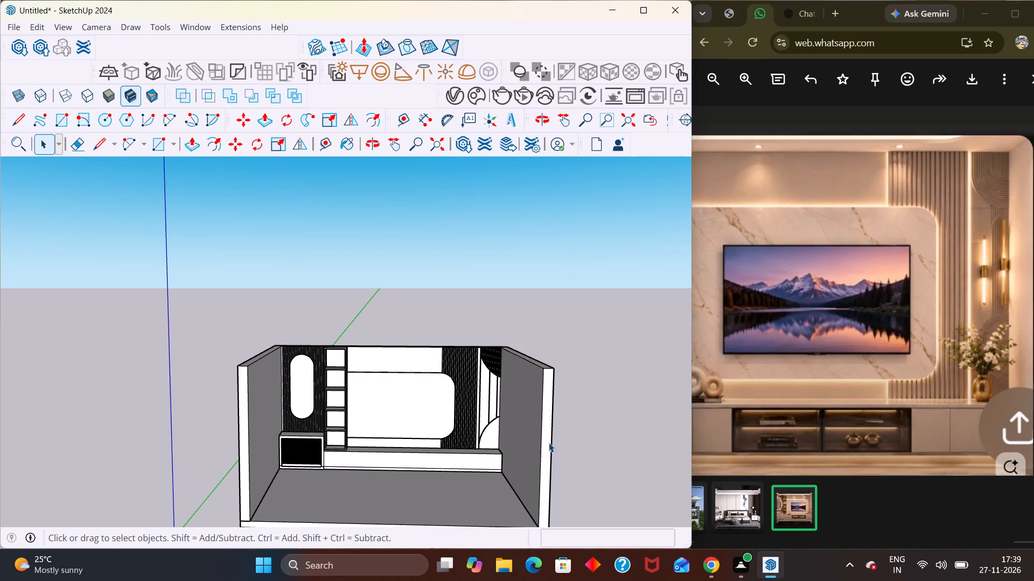
{"action": "scroll", "coordinate": [534, 451], "scroll_direction": "down", "scroll_amount": 2}
{"action": "middle_click_drag", "start_coordinate": [541, 462], "coordinate": [523, 463]}
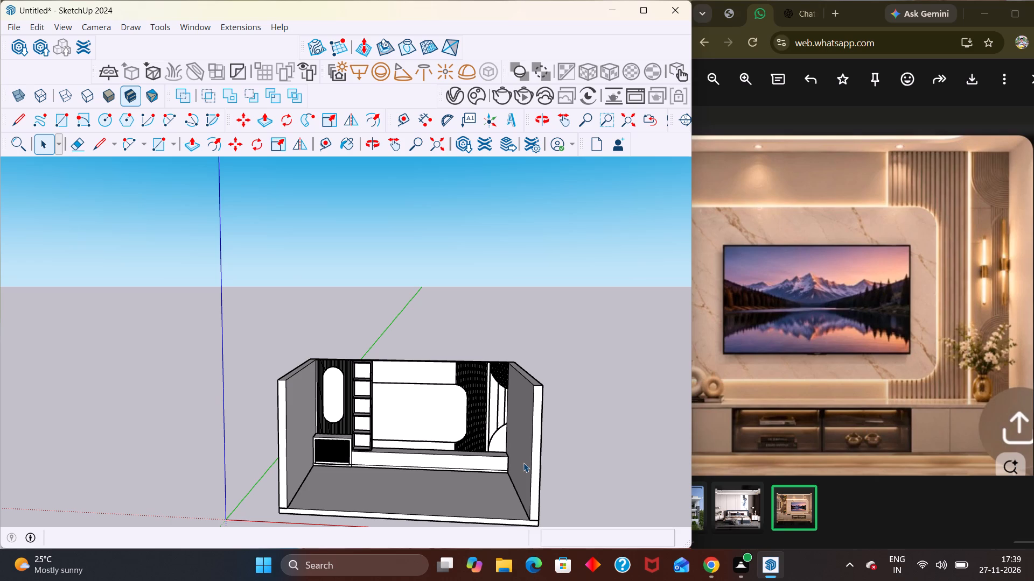
{"action": "scroll", "coordinate": [523, 463], "scroll_direction": "down", "scroll_amount": 1}
{"action": "middle_click_drag", "start_coordinate": [566, 464], "coordinate": [558, 438]}
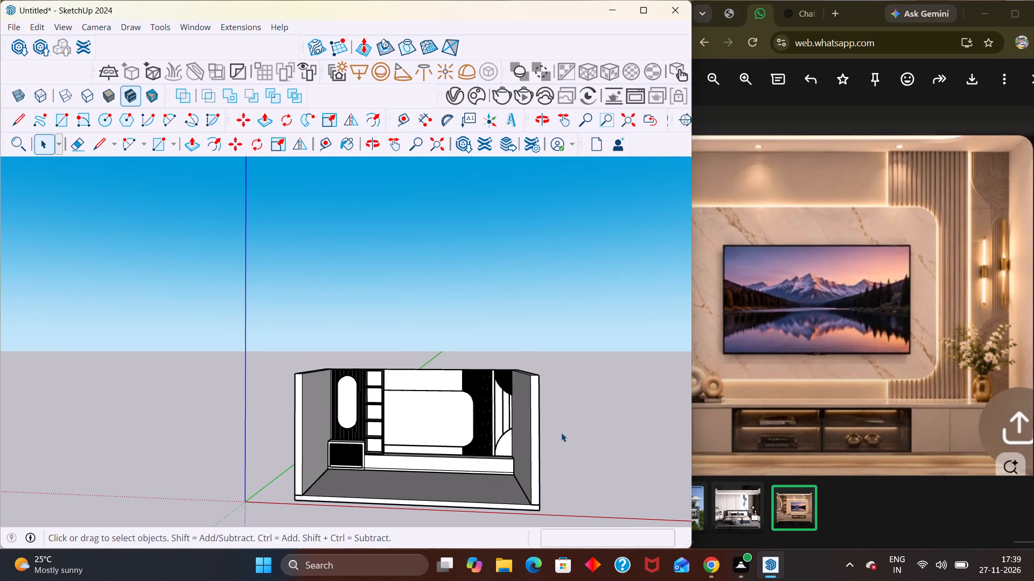
{"action": "scroll", "coordinate": [543, 435], "scroll_direction": "down", "scroll_amount": 3}
{"action": "middle_click_drag", "start_coordinate": [530, 455], "coordinate": [525, 398]}
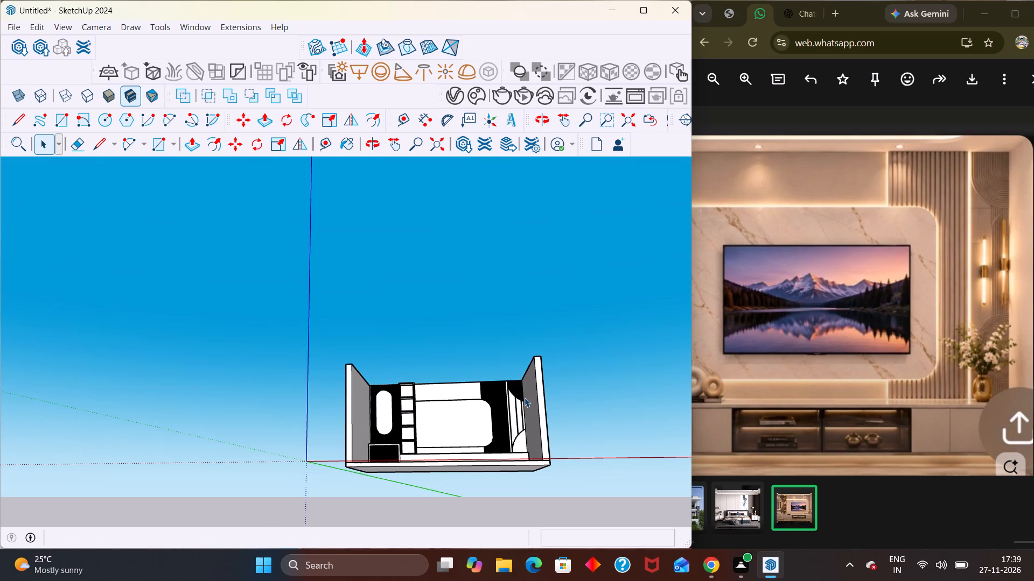
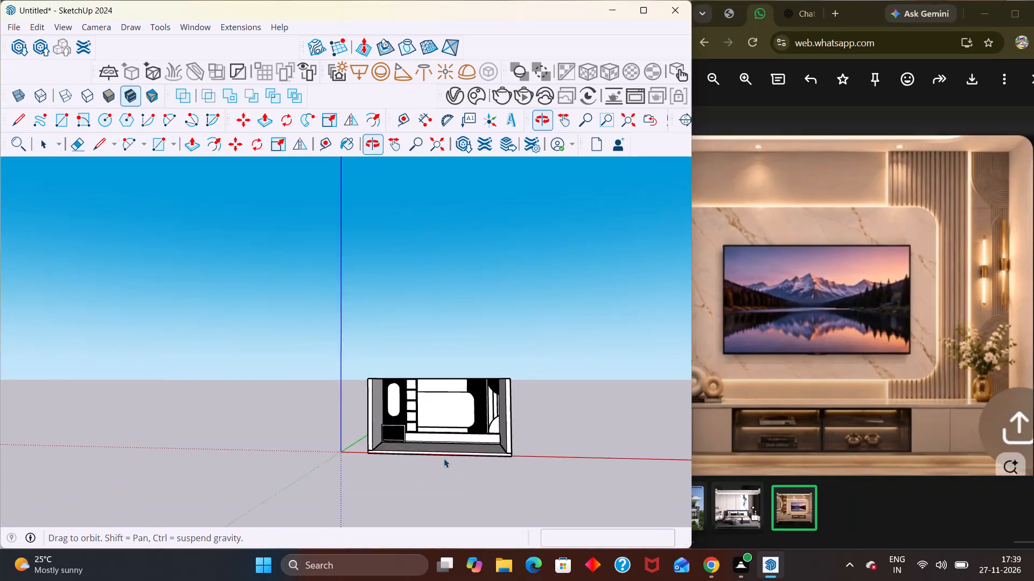
Examine the overall room model and its TV wall, shelving, cabinets and fluted panels from several angles and distances.
{"action": "middle_click_drag", "start_coordinate": [444, 458], "coordinate": [471, 491]}
{"action": "scroll", "coordinate": [431, 372], "scroll_direction": "up", "scroll_amount": 6}
{"action": "middle_click_drag", "start_coordinate": [437, 431], "coordinate": [452, 433]}
{"action": "scroll", "coordinate": [446, 461], "scroll_direction": "down", "scroll_amount": 1}
{"action": "scroll", "coordinate": [453, 429], "scroll_direction": "up", "scroll_amount": 1}
{"action": "scroll", "coordinate": [458, 409], "scroll_direction": "down", "scroll_amount": 11}
{"action": "middle_click_drag", "start_coordinate": [494, 465], "coordinate": [512, 500]}
{"action": "scroll", "coordinate": [512, 500], "scroll_direction": "up", "scroll_amount": 2}
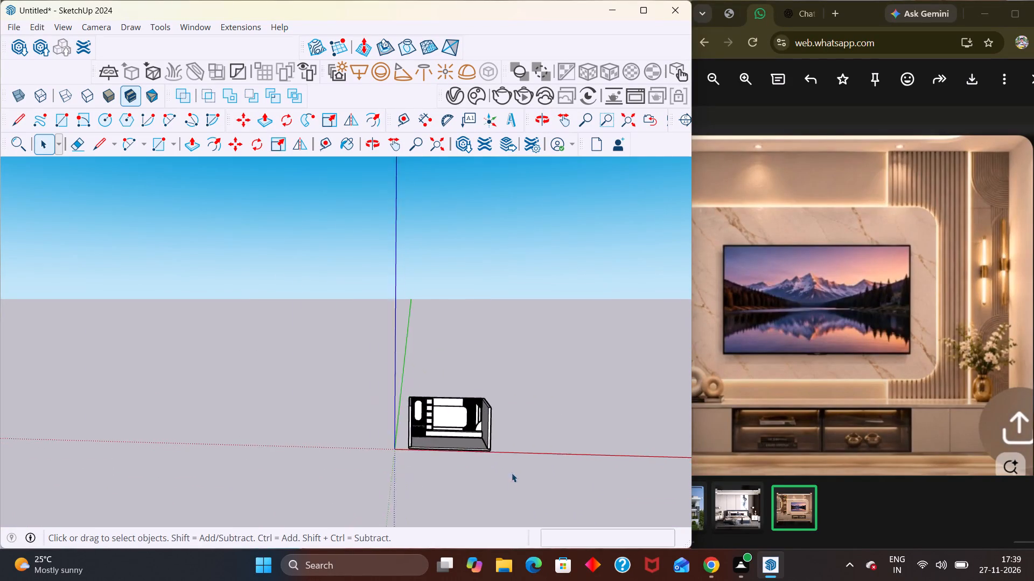
{"action": "scroll", "coordinate": [512, 473], "scroll_direction": "up", "scroll_amount": 2}
{"action": "scroll", "coordinate": [481, 404], "scroll_direction": "up", "scroll_amount": 2}
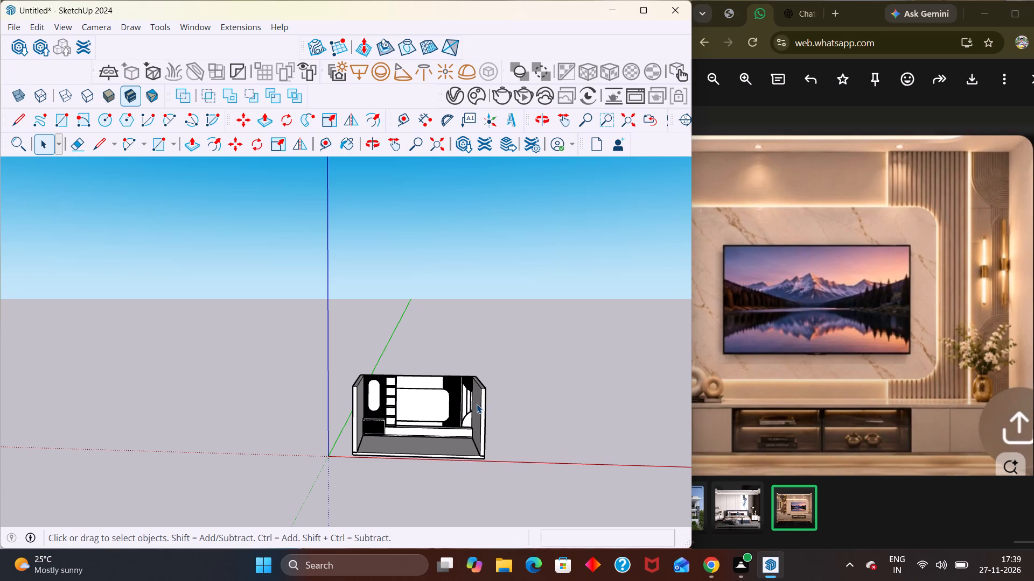
{"action": "scroll", "coordinate": [577, 423], "scroll_direction": "down", "scroll_amount": 6}
{"action": "middle_click_drag", "start_coordinate": [507, 455], "coordinate": [454, 473]}
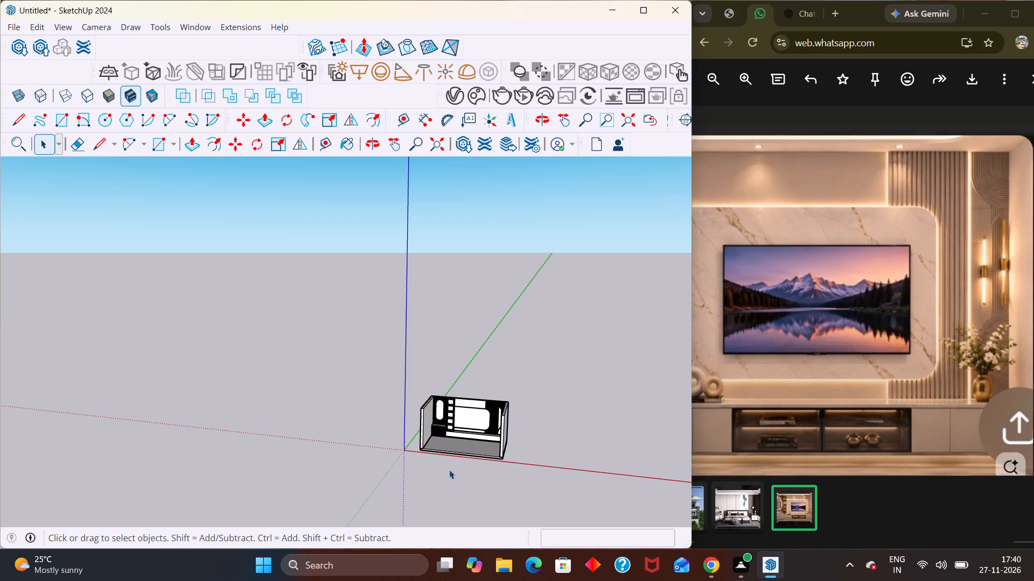
{"action": "scroll", "coordinate": [609, 415], "scroll_direction": "down", "scroll_amount": 3}
{"action": "middle_click_drag", "start_coordinate": [539, 433], "coordinate": [560, 437]}
{"action": "middle_click_drag", "start_coordinate": [561, 438], "coordinate": [600, 395]}
{"action": "scroll", "coordinate": [593, 398], "scroll_direction": "down", "scroll_amount": 4}
{"action": "middle_click_drag", "start_coordinate": [558, 460], "coordinate": [555, 423]}
{"action": "scroll", "coordinate": [555, 422], "scroll_direction": "up", "scroll_amount": 1}
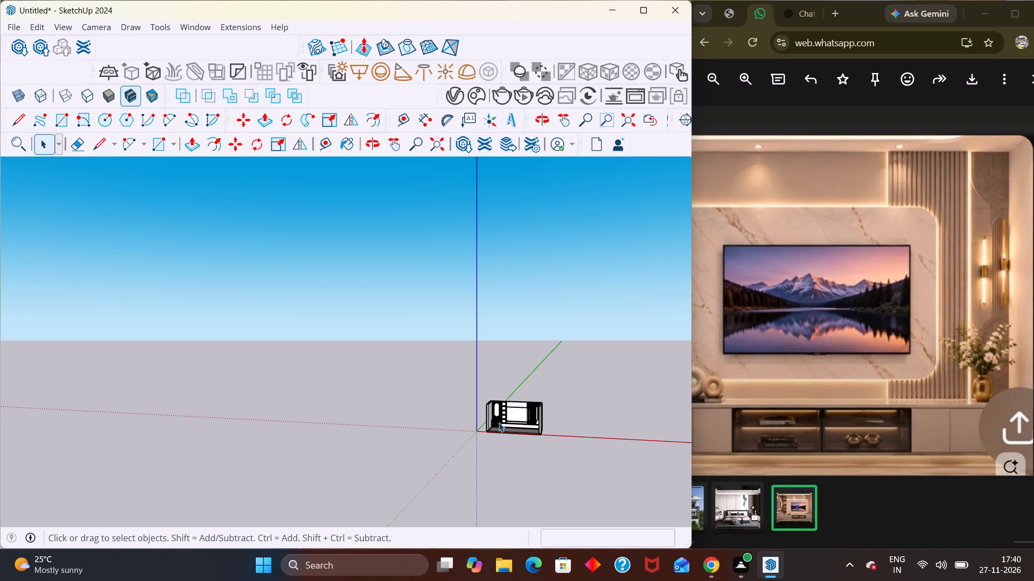
{"action": "scroll", "coordinate": [502, 422], "scroll_direction": "down", "scroll_amount": 1}
{"action": "middle_click_drag", "start_coordinate": [550, 419], "coordinate": [577, 393]}
{"action": "middle_click_drag", "start_coordinate": [543, 458], "coordinate": [534, 430]}
{"action": "scroll", "coordinate": [543, 458], "scroll_direction": "up", "scroll_amount": 2}
{"action": "middle_click_drag", "start_coordinate": [534, 405], "coordinate": [536, 413]}
{"action": "scroll", "coordinate": [530, 467], "scroll_direction": "up", "scroll_amount": 9}
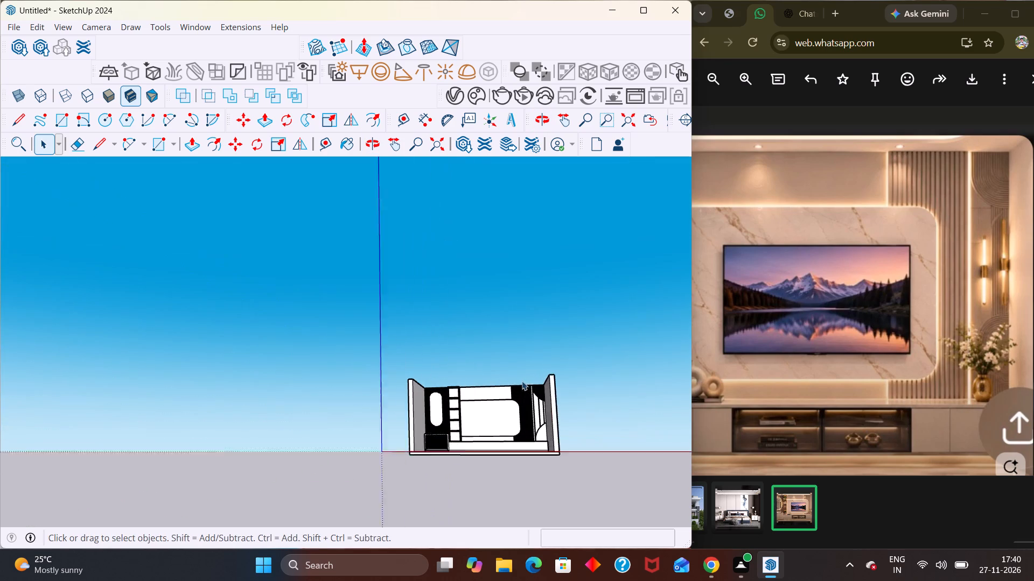
{"action": "scroll", "coordinate": [522, 381], "scroll_direction": "up", "scroll_amount": 2}
{"action": "middle_click_drag", "start_coordinate": [478, 405], "coordinate": [500, 494]}
{"action": "scroll", "coordinate": [502, 491], "scroll_direction": "up", "scroll_amount": 9}
{"action": "middle_click_drag", "start_coordinate": [455, 365], "coordinate": [439, 338]}
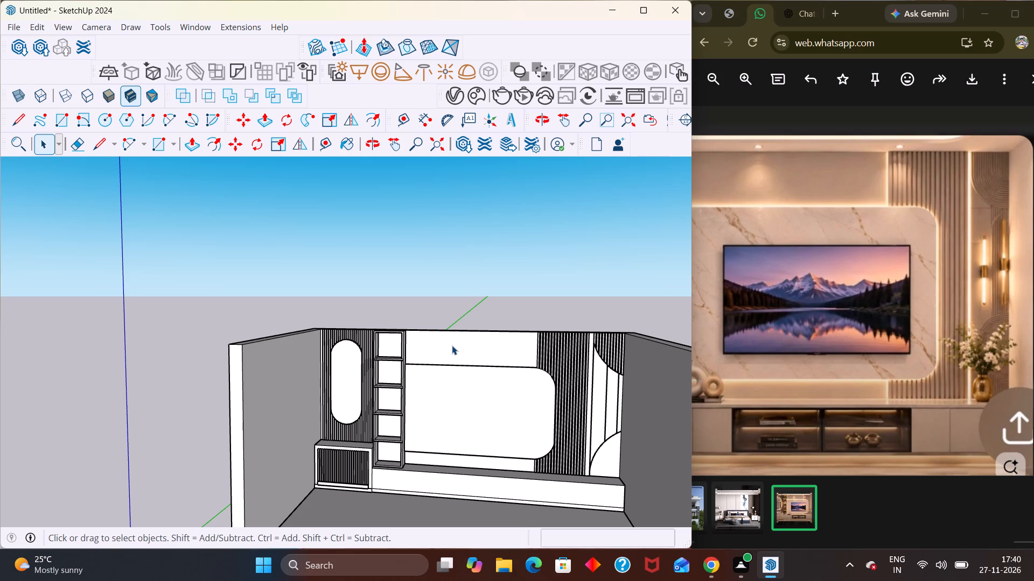
{"action": "scroll", "coordinate": [462, 384], "scroll_direction": "down", "scroll_amount": 3}
{"action": "middle_click_drag", "start_coordinate": [450, 397], "coordinate": [458, 396]}
{"action": "middle_click_drag", "start_coordinate": [458, 396], "coordinate": [460, 396]}
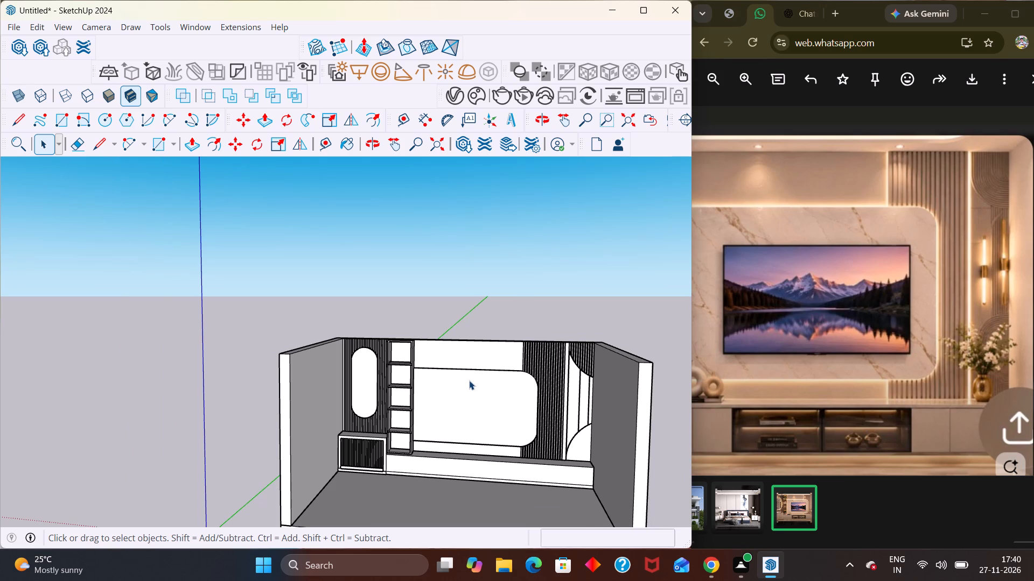
{"action": "scroll", "coordinate": [469, 436], "scroll_direction": "down", "scroll_amount": 4}
{"action": "middle_click_drag", "start_coordinate": [481, 450], "coordinate": [495, 416]}
{"action": "scroll", "coordinate": [498, 434], "scroll_direction": "up", "scroll_amount": 4}
{"action": "middle_click_drag", "start_coordinate": [498, 431], "coordinate": [497, 470]}
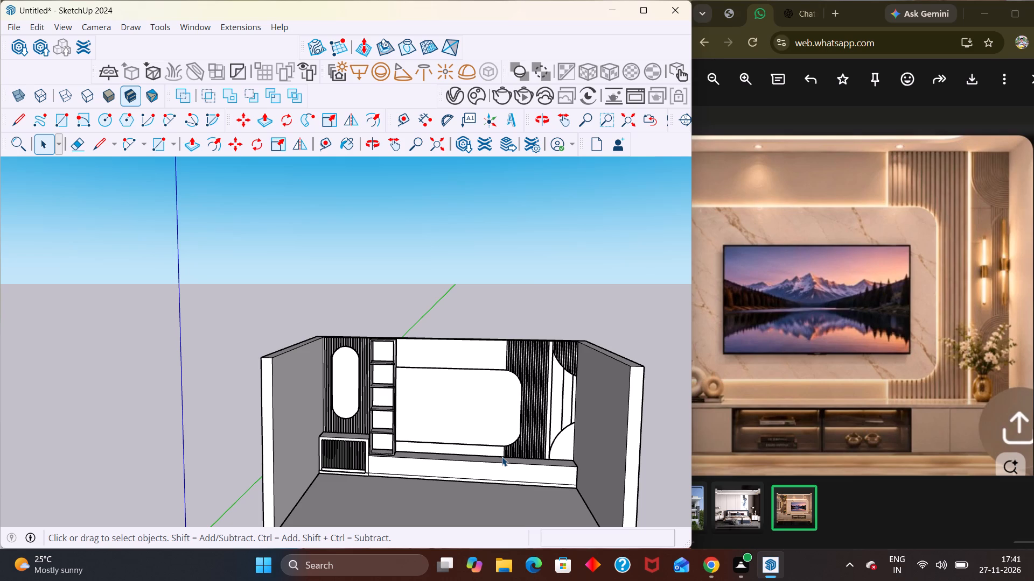
{"action": "scroll", "coordinate": [539, 480], "scroll_direction": "down", "scroll_amount": 1}
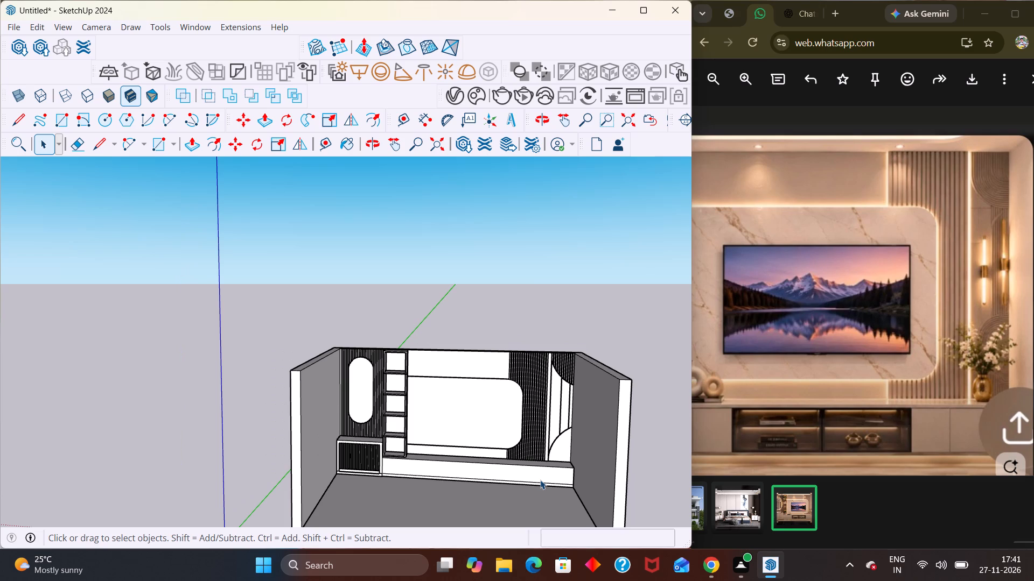
{"action": "scroll", "coordinate": [581, 407], "scroll_direction": "down", "scroll_amount": 4}
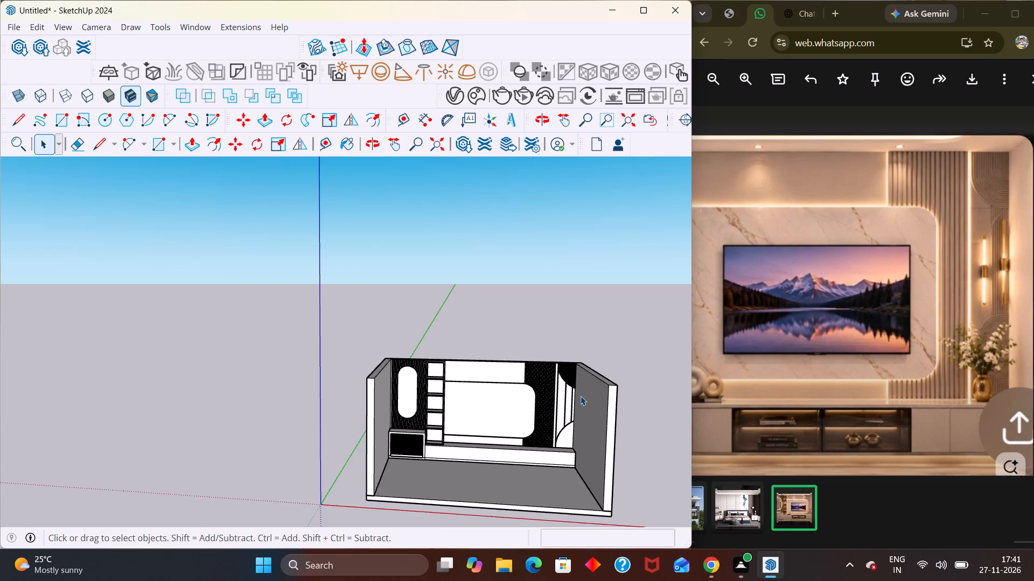
{"action": "scroll", "coordinate": [581, 396], "scroll_direction": "down", "scroll_amount": 2}
{"action": "middle_click_drag", "start_coordinate": [630, 457], "coordinate": [645, 417]}
{"action": "scroll", "coordinate": [645, 417], "scroll_direction": "up", "scroll_amount": 7}
{"action": "scroll", "coordinate": [568, 391], "scroll_direction": "up", "scroll_amount": 3}
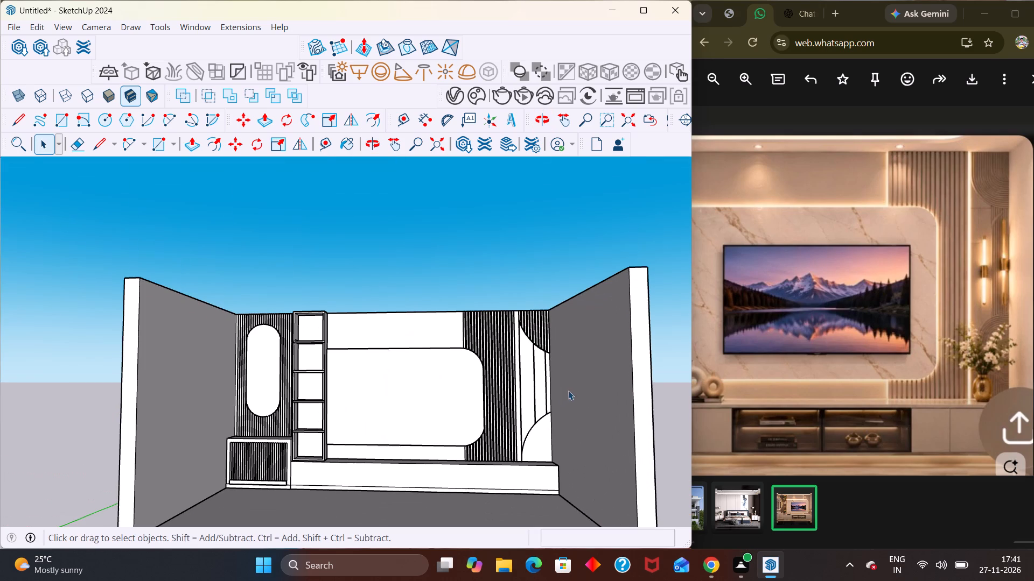
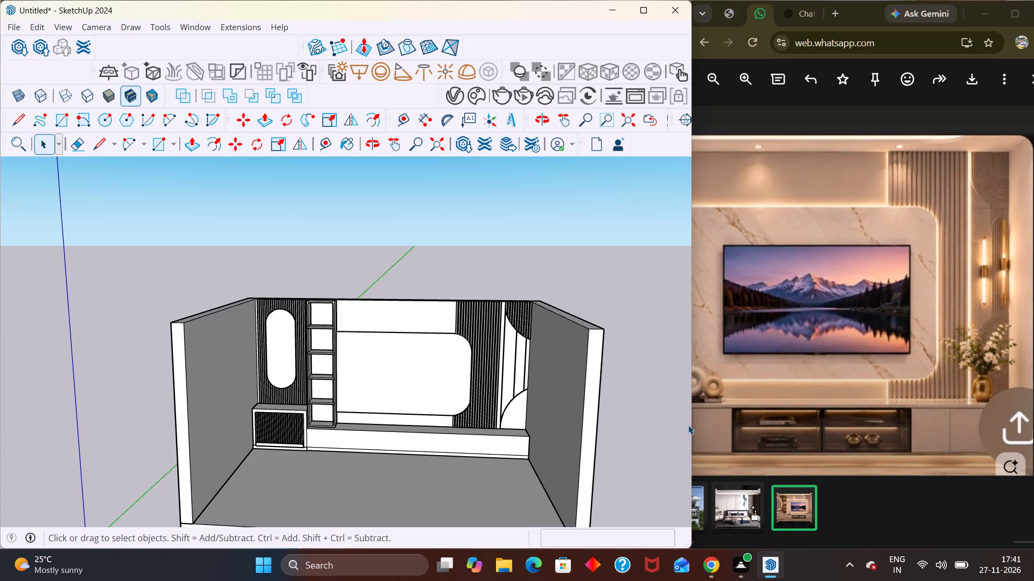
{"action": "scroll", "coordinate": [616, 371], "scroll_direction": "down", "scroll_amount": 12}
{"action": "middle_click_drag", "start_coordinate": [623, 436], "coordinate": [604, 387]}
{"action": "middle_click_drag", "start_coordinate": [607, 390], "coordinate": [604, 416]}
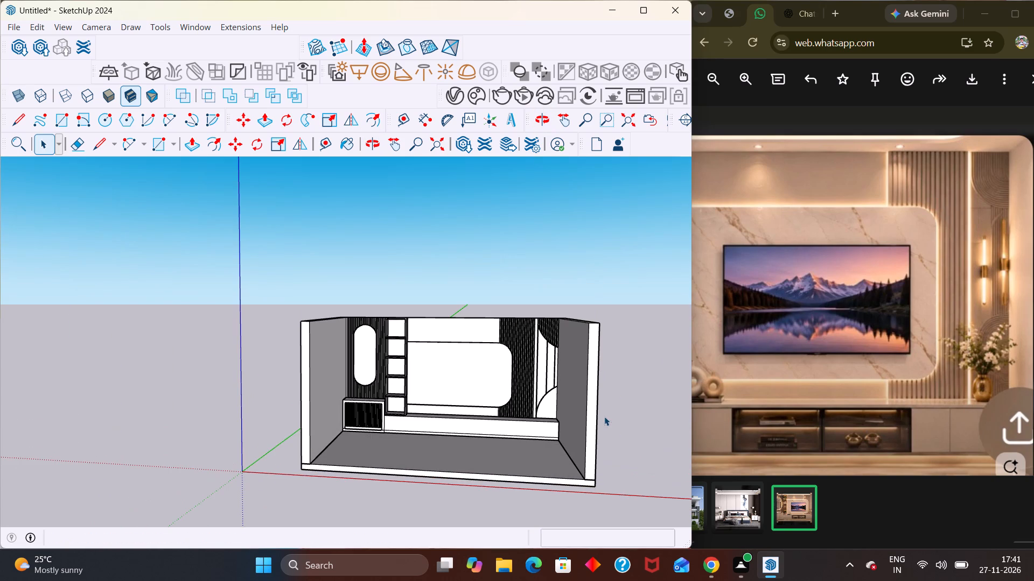
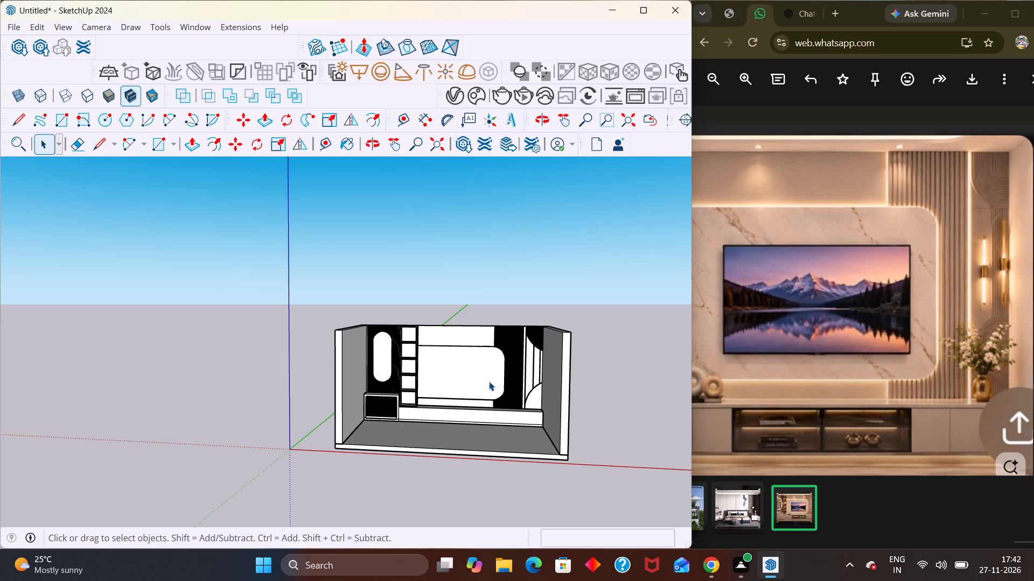
Examine the room interior from several angles, ending close on the side panel's lower arc beside the fluted panel.
{"action": "scroll", "coordinate": [623, 373], "scroll_direction": "down", "scroll_amount": 1}
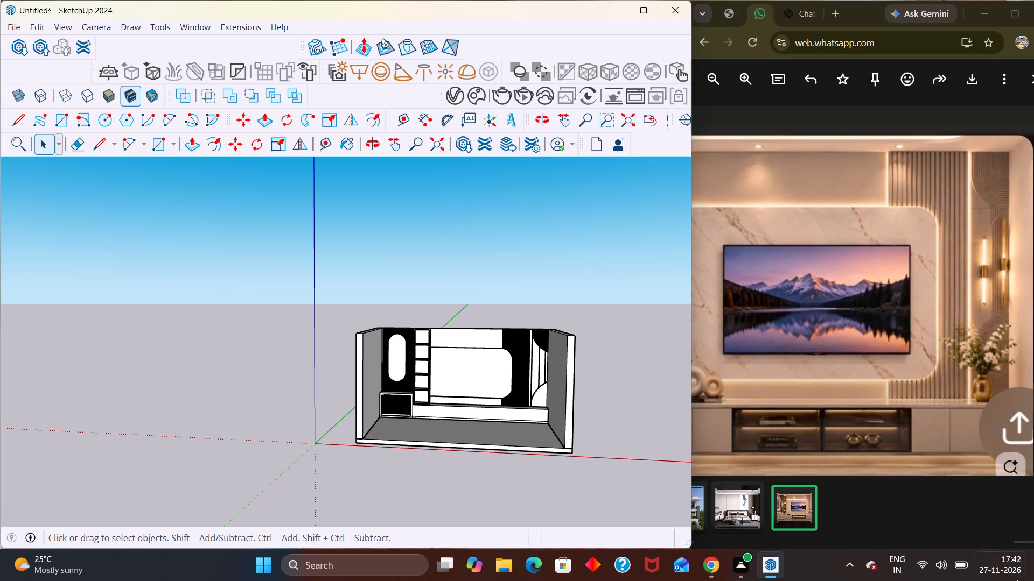
{"action": "scroll", "coordinate": [513, 462], "scroll_direction": "down", "scroll_amount": 2}
{"action": "middle_click_drag", "start_coordinate": [560, 477], "coordinate": [534, 429]}
{"action": "scroll", "coordinate": [534, 429], "scroll_direction": "up", "scroll_amount": 2}
{"action": "middle_click_drag", "start_coordinate": [534, 429], "coordinate": [534, 430]}
{"action": "scroll", "coordinate": [606, 435], "scroll_direction": "down", "scroll_amount": 2}
{"action": "middle_click_drag", "start_coordinate": [618, 444], "coordinate": [486, 443]}
{"action": "scroll", "coordinate": [481, 441], "scroll_direction": "up", "scroll_amount": 5}
{"action": "middle_click_drag", "start_coordinate": [500, 444], "coordinate": [608, 416]}
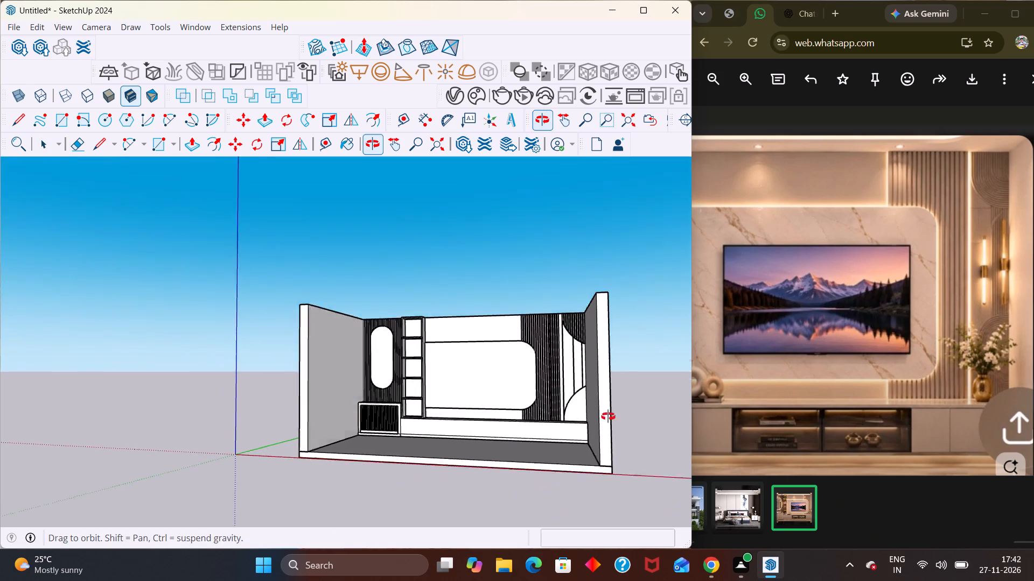
{"action": "middle_click_drag", "start_coordinate": [608, 416], "coordinate": [617, 409]}
{"action": "scroll", "coordinate": [555, 412], "scroll_direction": "down", "scroll_amount": 7}
{"action": "middle_click_drag", "start_coordinate": [562, 432], "coordinate": [613, 419]}
{"action": "scroll", "coordinate": [617, 422], "scroll_direction": "up", "scroll_amount": 5}
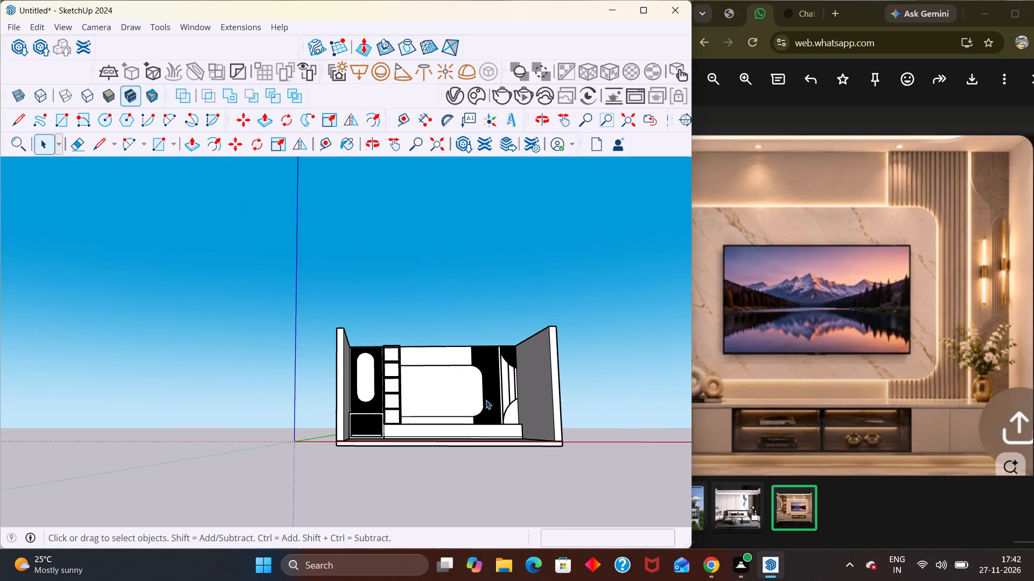
{"action": "scroll", "coordinate": [486, 400], "scroll_direction": "up", "scroll_amount": 2}
{"action": "middle_click_drag", "start_coordinate": [464, 394], "coordinate": [464, 435]}
{"action": "scroll", "coordinate": [471, 431], "scroll_direction": "up", "scroll_amount": 3}
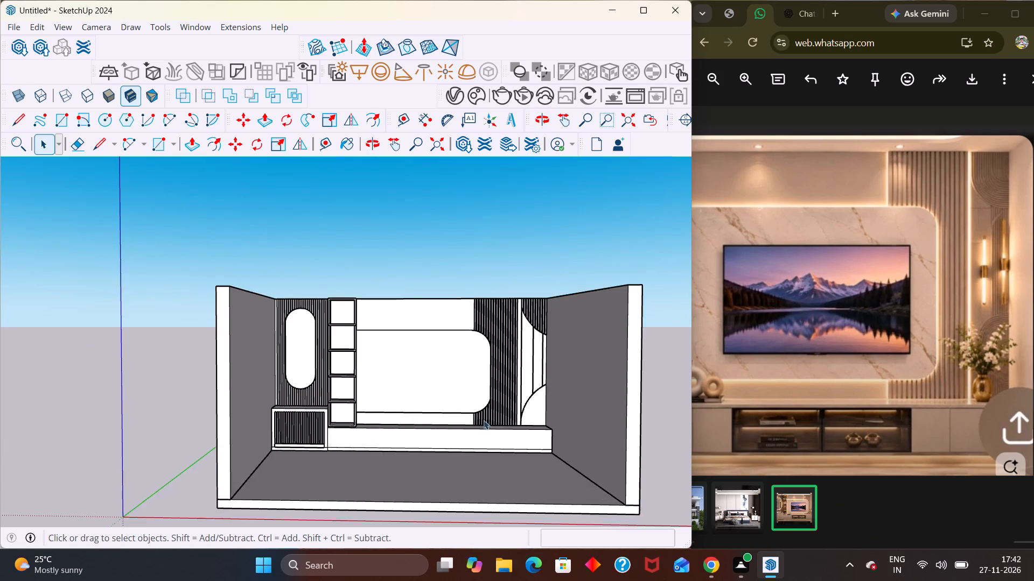
{"action": "scroll", "coordinate": [484, 420], "scroll_direction": "up", "scroll_amount": 1}
{"action": "middle_click_drag", "start_coordinate": [460, 372], "coordinate": [455, 363]}
{"action": "scroll", "coordinate": [603, 402], "scroll_direction": "up", "scroll_amount": 15}
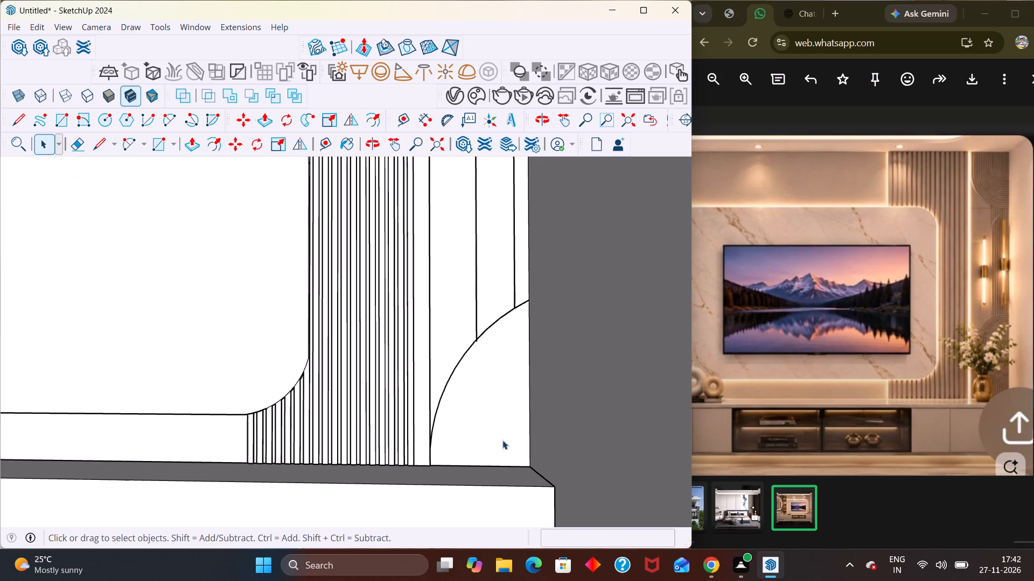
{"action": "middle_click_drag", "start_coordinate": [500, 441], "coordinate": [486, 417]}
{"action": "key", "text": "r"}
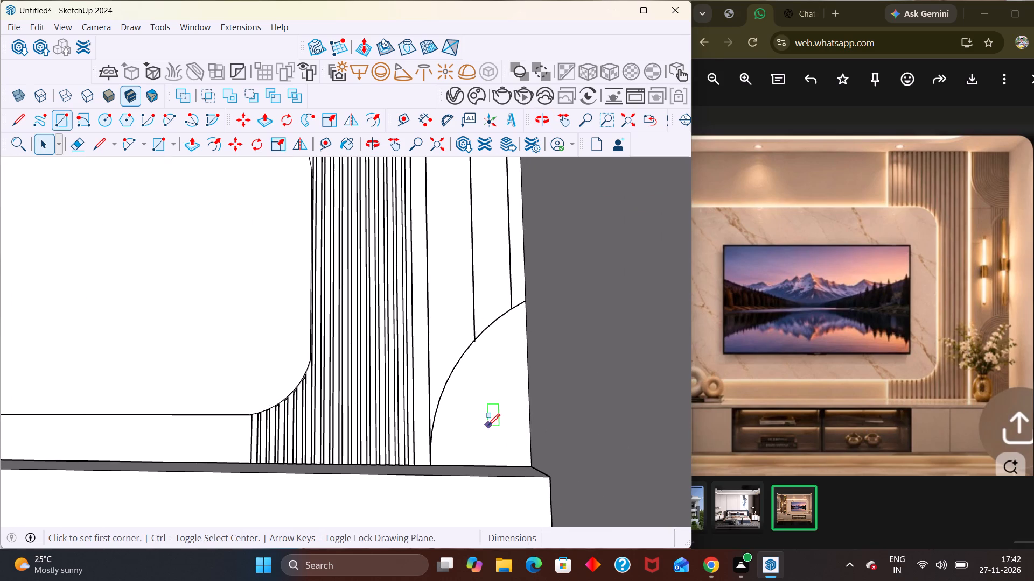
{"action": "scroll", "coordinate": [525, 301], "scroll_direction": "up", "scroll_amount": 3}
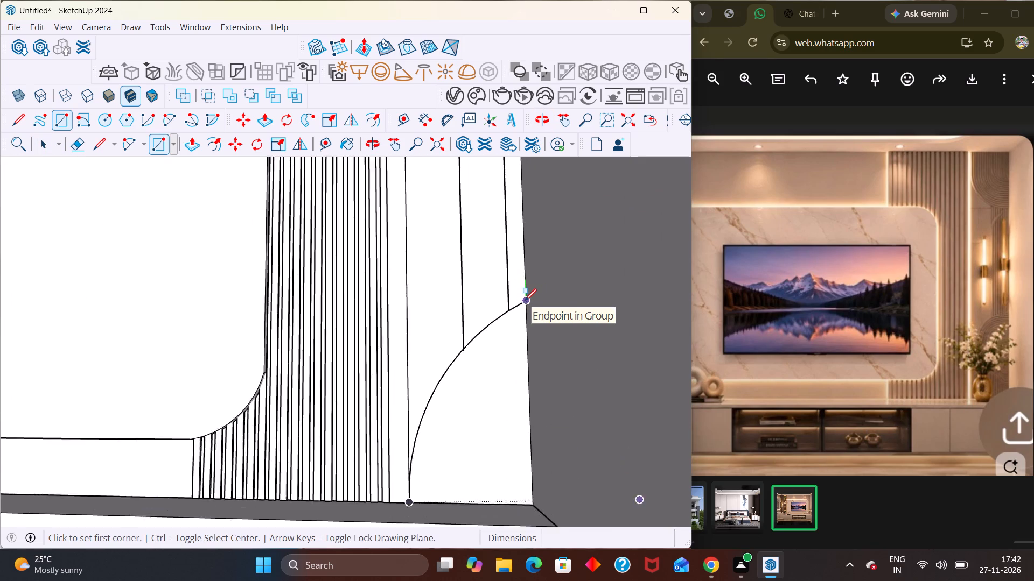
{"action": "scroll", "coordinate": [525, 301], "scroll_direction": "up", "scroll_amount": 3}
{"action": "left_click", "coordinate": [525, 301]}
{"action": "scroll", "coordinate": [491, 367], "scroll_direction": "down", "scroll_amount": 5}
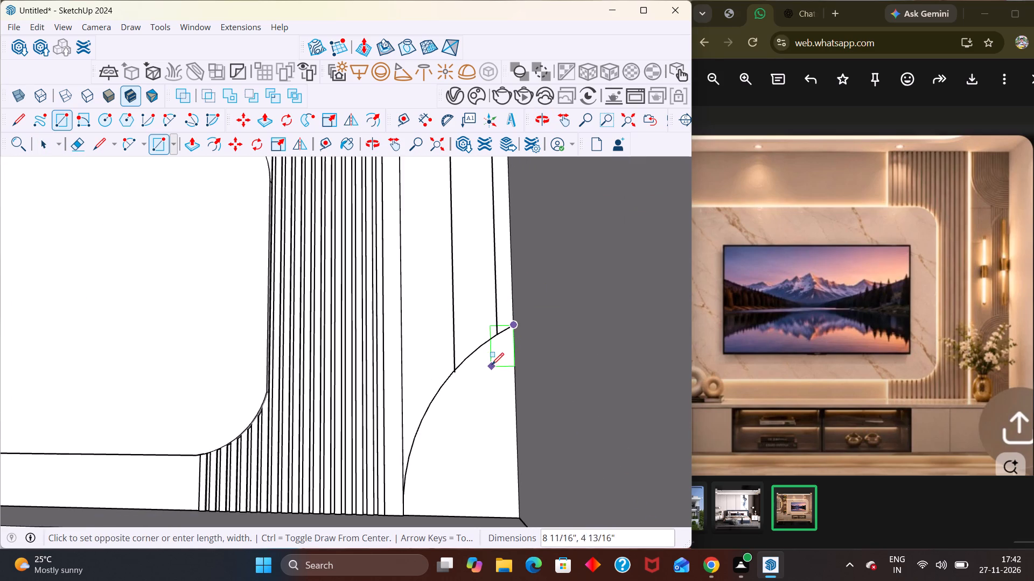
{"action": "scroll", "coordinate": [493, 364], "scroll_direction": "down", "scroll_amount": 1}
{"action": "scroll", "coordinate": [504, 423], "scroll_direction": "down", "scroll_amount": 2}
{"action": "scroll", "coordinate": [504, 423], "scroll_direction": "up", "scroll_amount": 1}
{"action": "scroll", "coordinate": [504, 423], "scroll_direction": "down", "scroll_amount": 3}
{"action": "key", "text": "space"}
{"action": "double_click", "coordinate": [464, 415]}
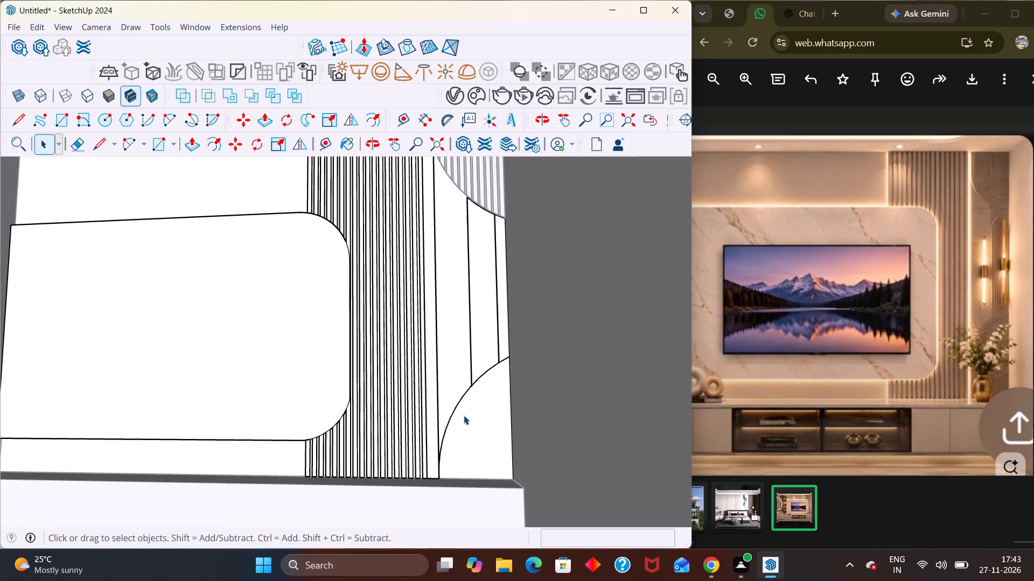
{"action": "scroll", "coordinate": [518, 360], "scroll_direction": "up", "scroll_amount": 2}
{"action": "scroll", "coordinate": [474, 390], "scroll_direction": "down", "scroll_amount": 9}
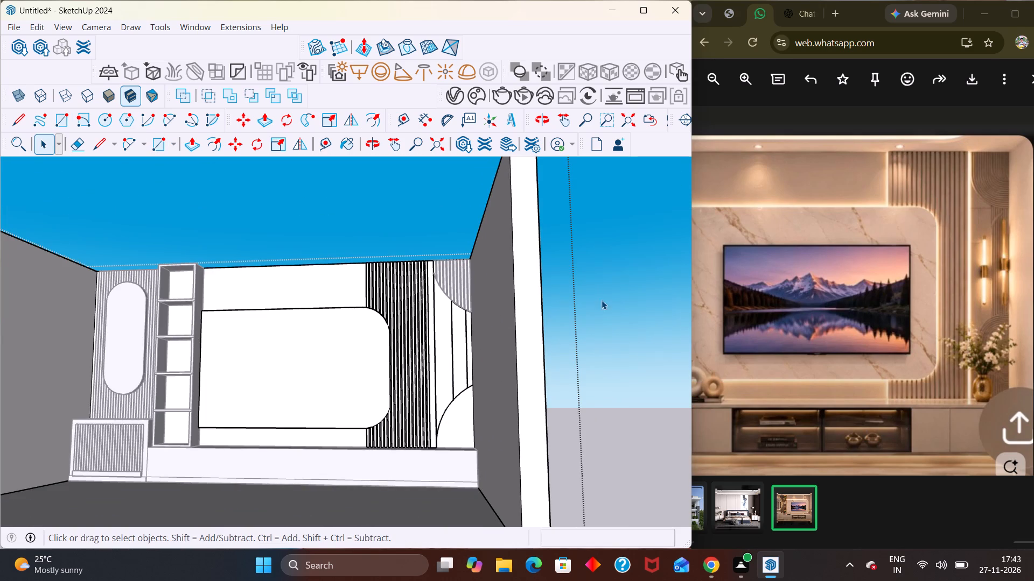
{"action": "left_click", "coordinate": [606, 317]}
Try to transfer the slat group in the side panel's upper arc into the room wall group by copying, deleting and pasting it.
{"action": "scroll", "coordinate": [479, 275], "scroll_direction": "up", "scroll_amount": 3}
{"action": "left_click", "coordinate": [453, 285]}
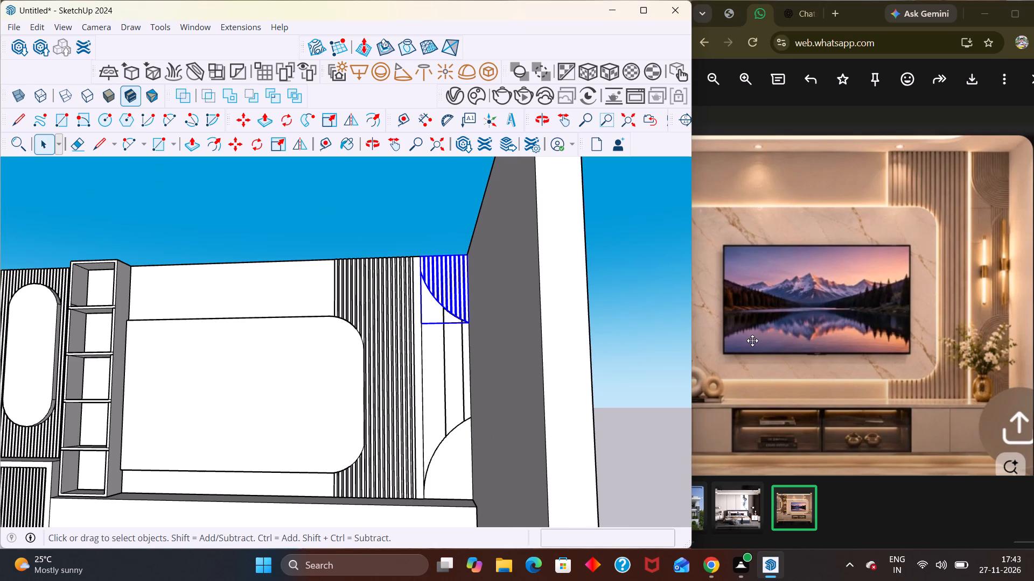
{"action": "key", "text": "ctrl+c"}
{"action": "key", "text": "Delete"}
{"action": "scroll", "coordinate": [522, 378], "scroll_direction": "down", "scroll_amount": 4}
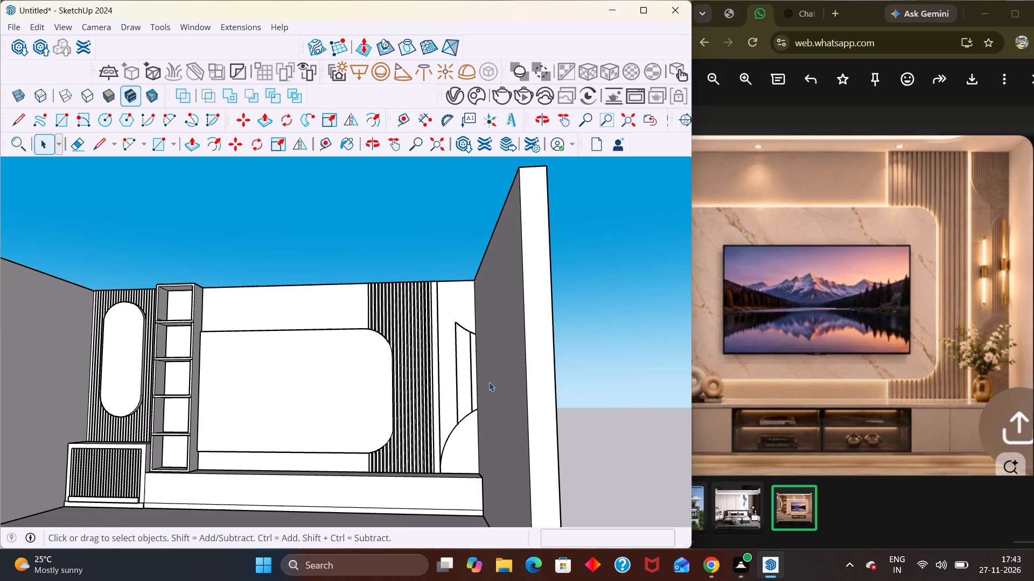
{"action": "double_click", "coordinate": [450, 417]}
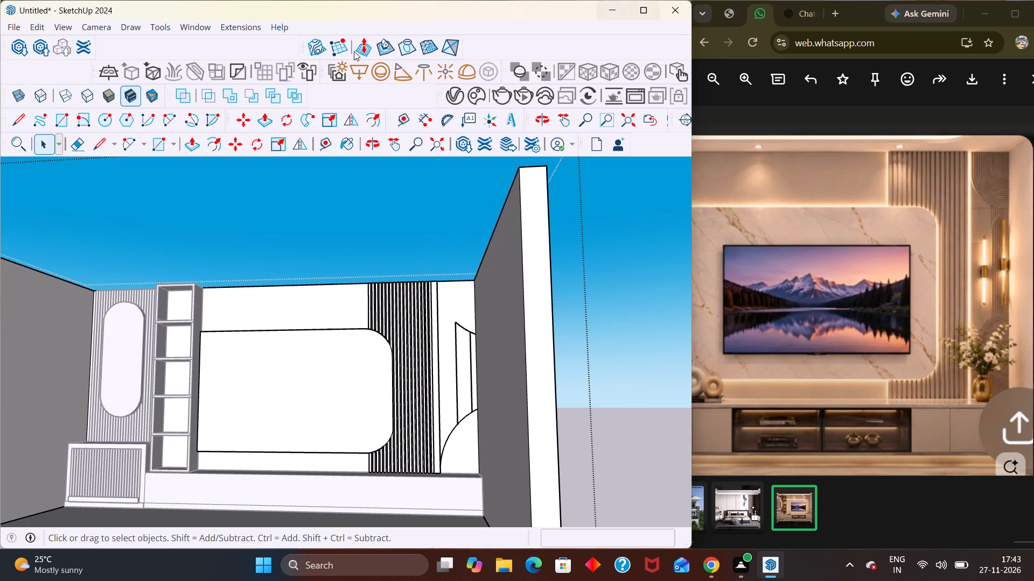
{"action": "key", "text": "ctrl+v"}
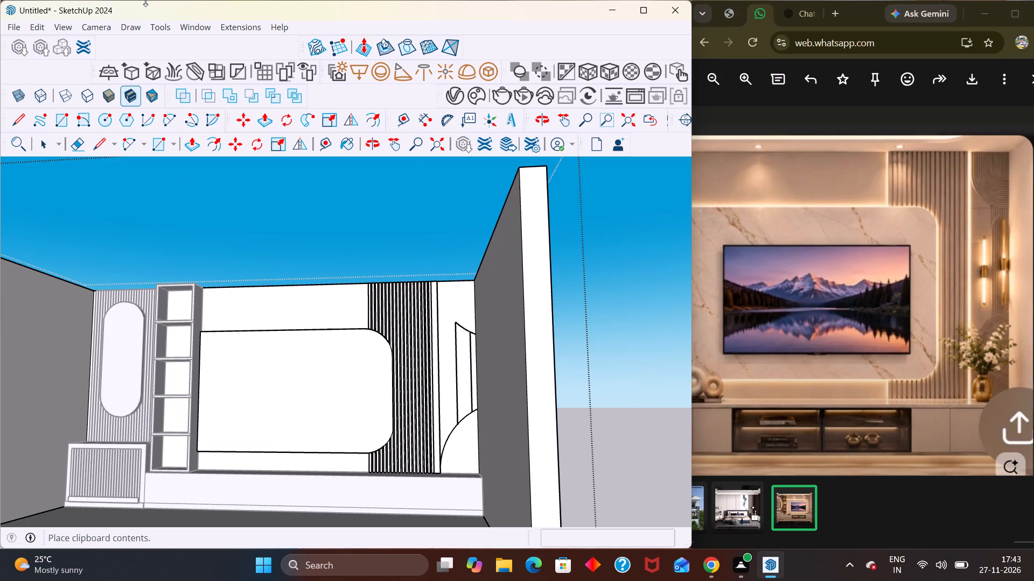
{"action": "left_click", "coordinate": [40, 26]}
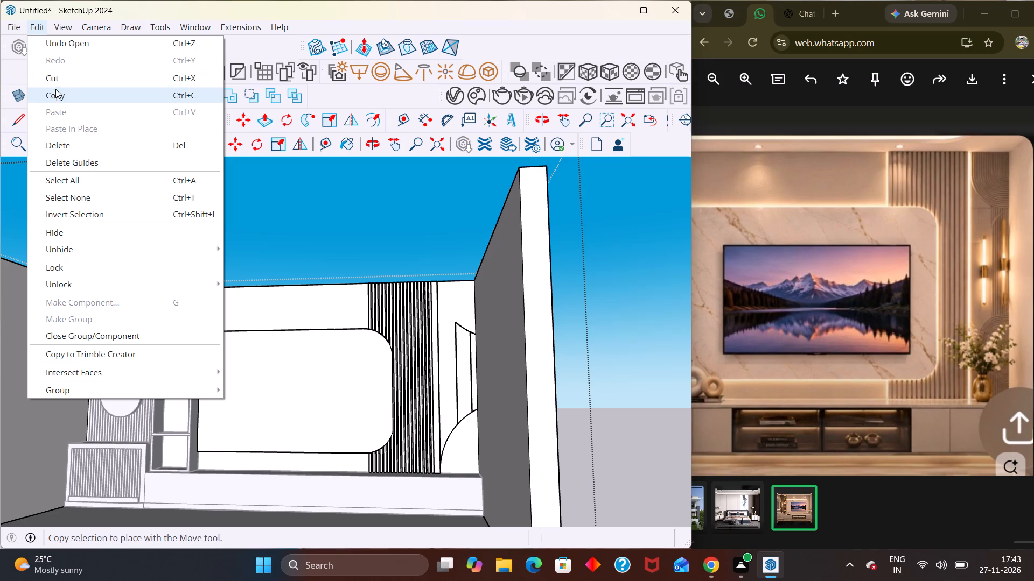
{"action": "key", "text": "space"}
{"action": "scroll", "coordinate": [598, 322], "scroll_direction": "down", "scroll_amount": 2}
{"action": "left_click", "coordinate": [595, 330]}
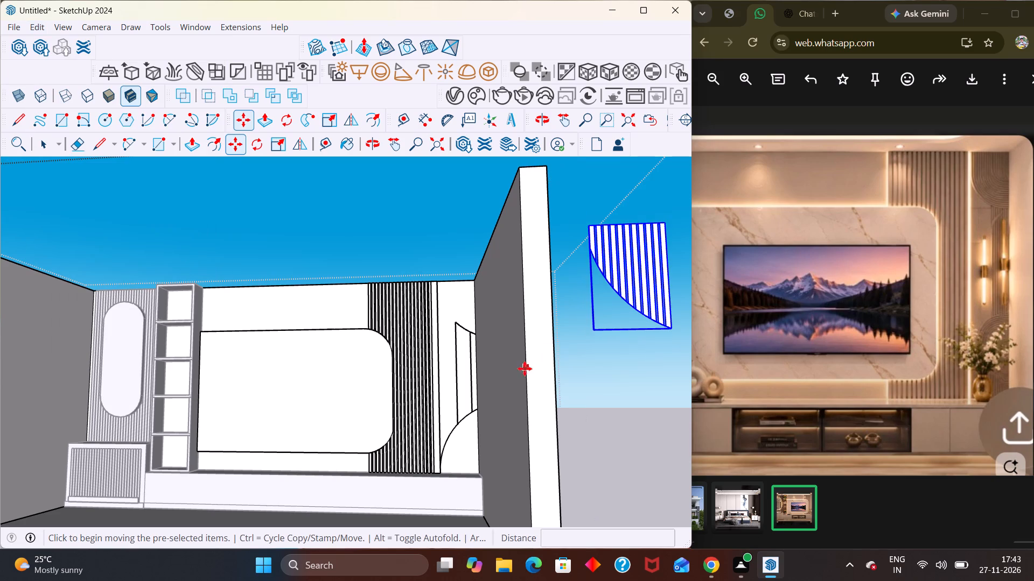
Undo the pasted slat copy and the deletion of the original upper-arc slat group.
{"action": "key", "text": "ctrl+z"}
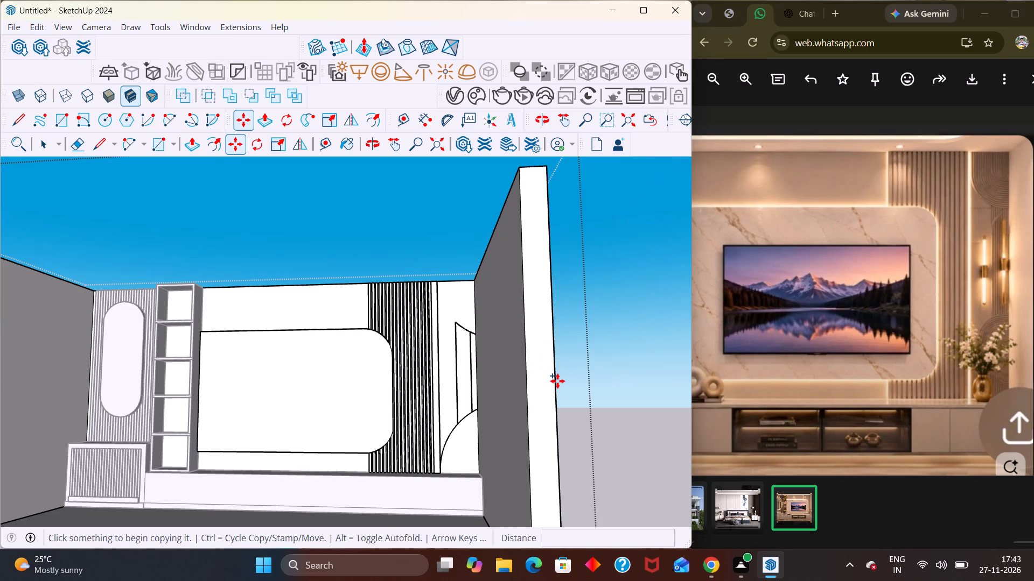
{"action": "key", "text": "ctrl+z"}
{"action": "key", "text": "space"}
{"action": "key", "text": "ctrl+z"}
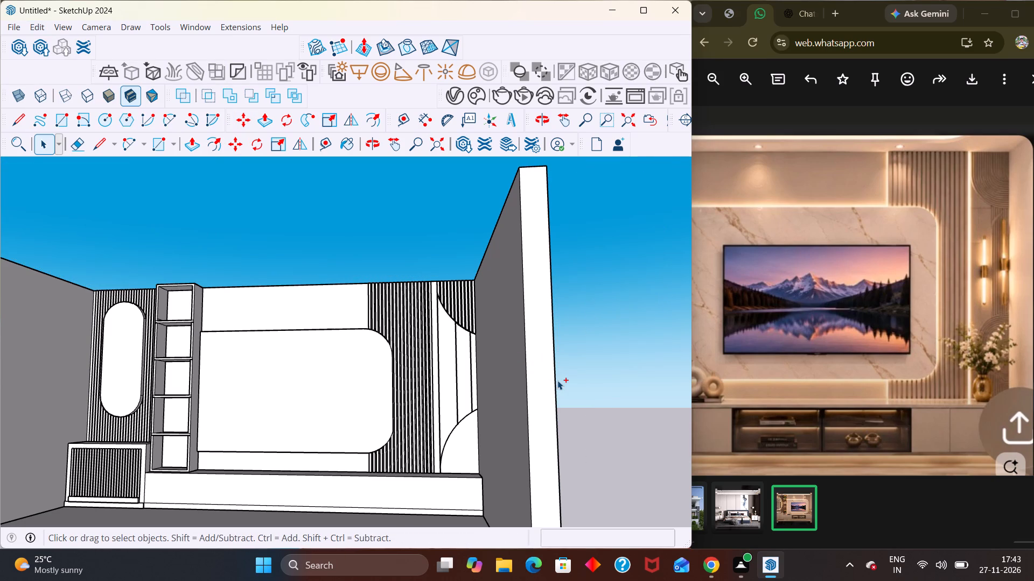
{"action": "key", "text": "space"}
Copy and delete the side panel's upper-arc slat group, then paste it in place inside the room wall group.
{"action": "left_click", "coordinate": [460, 302]}
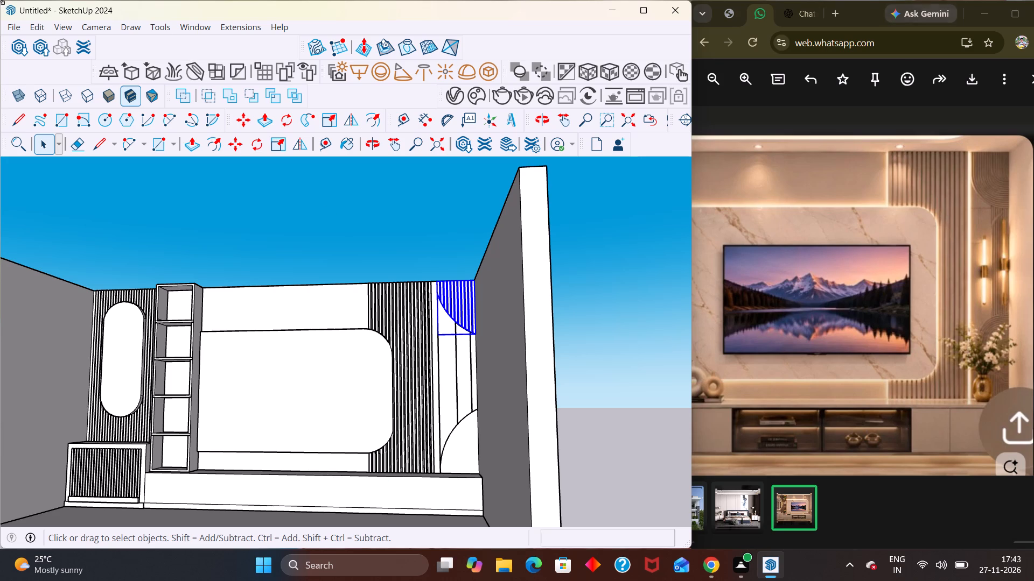
{"action": "left_click", "coordinate": [31, 32]}
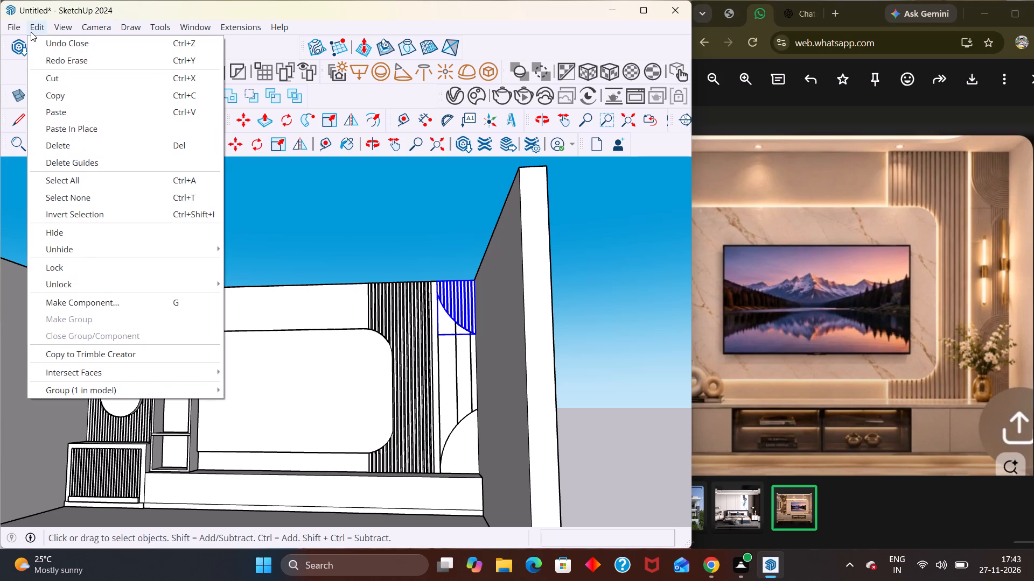
{"action": "left_click", "coordinate": [57, 94]}
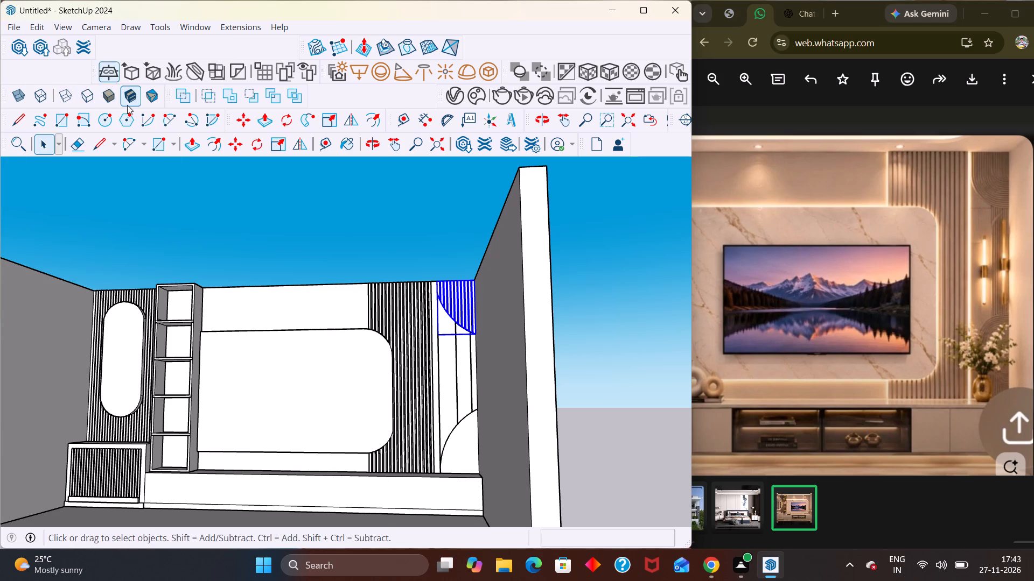
{"action": "key", "text": "Delete"}
{"action": "double_click", "coordinate": [278, 357]}
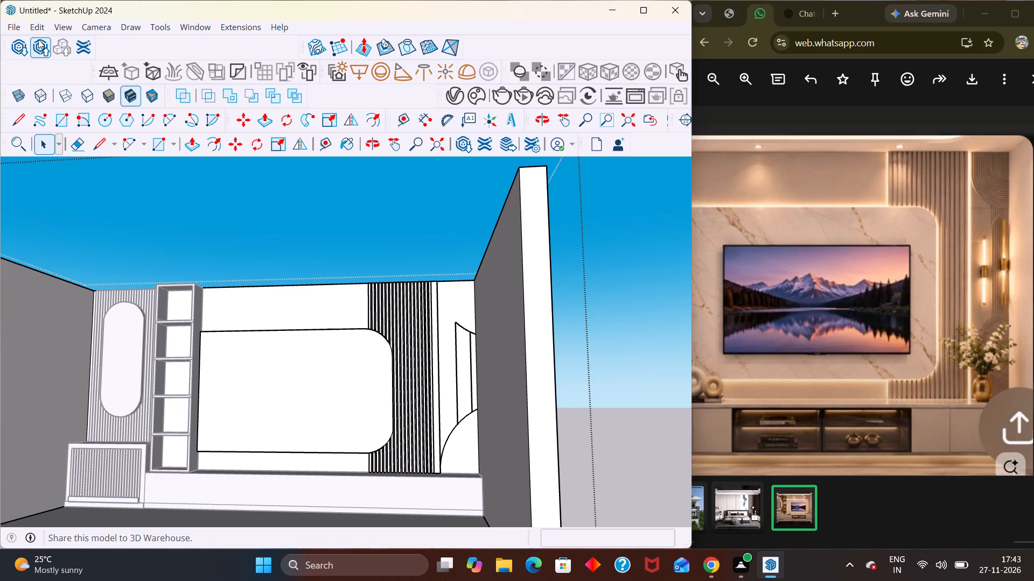
{"action": "left_click", "coordinate": [12, 24]}
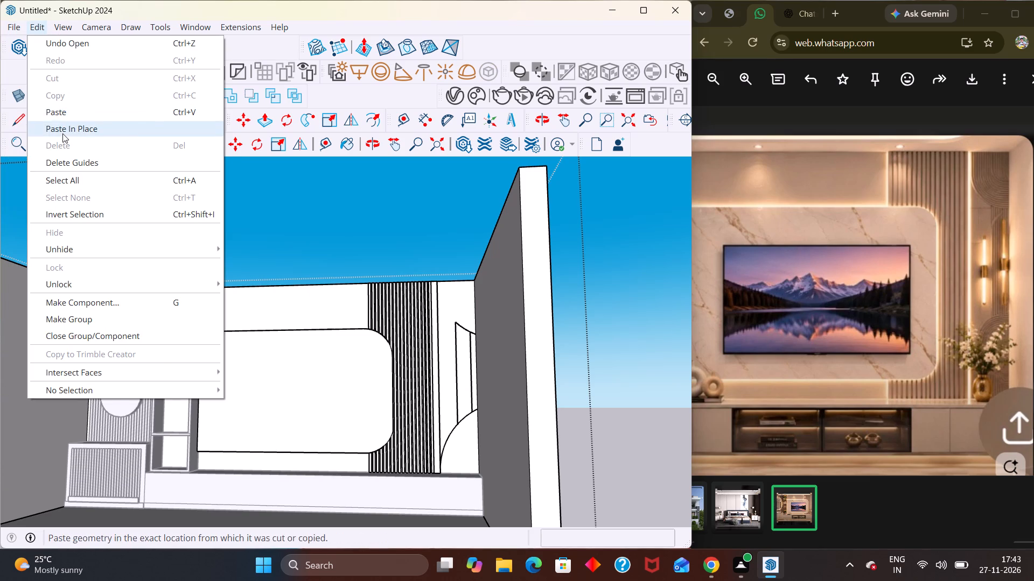
{"action": "left_click", "coordinate": [62, 133]}
{"action": "key", "text": "space"}
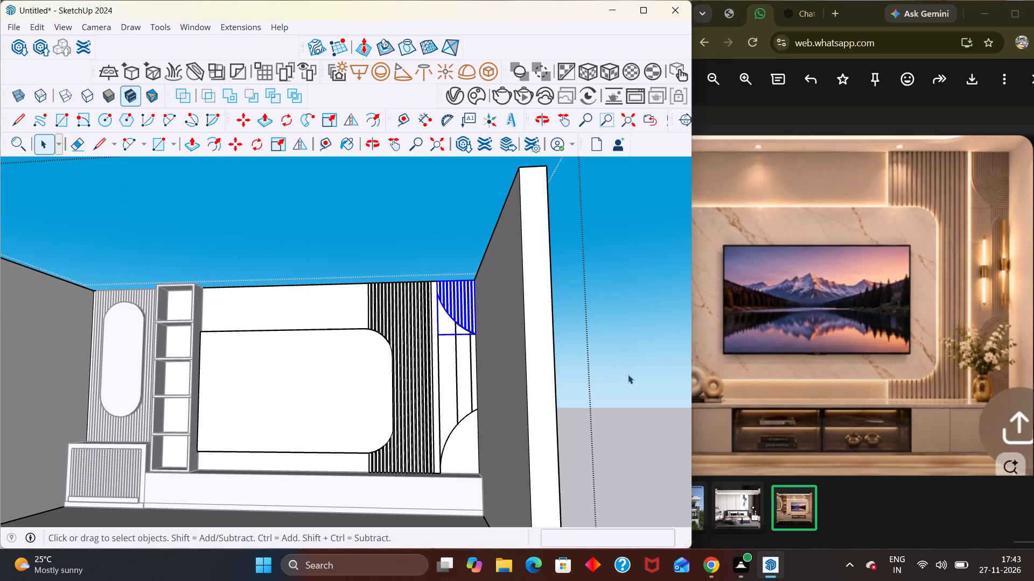
{"action": "left_click", "coordinate": [630, 376]}
Inside the wall group, draw a strip about 1 1/16" by 3' 3 13/16" from the lower arc's wall-side endpoint down to the ledge.
{"action": "double_click", "coordinate": [456, 441]}
{"action": "scroll", "coordinate": [460, 445], "scroll_direction": "up", "scroll_amount": 3}
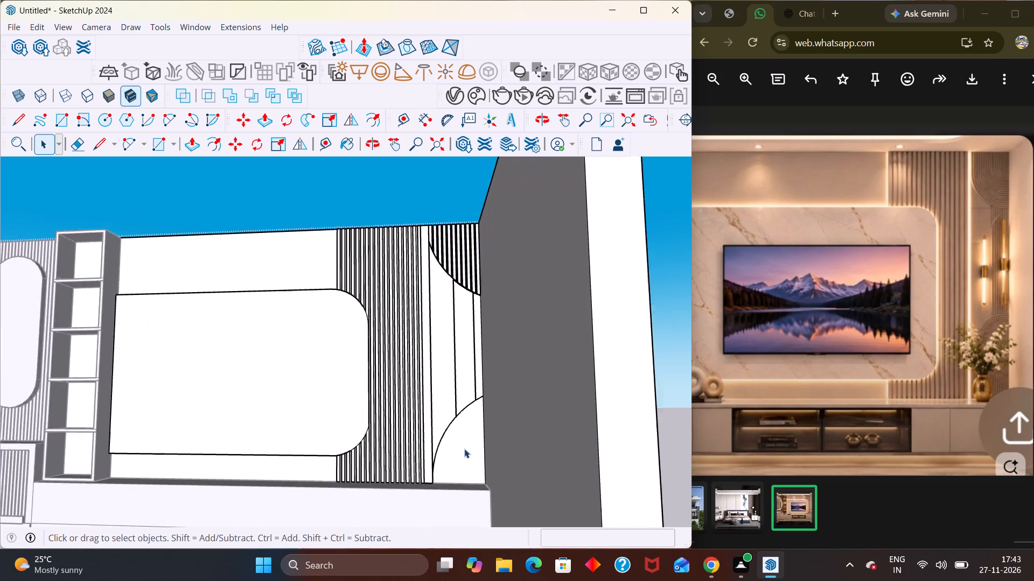
{"action": "scroll", "coordinate": [464, 449], "scroll_direction": "up", "scroll_amount": 2}
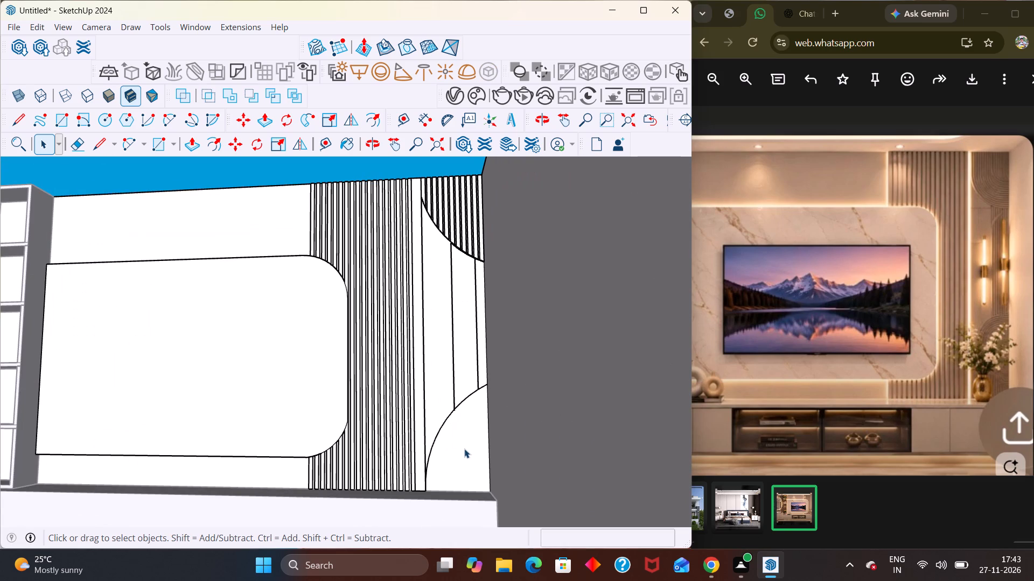
{"action": "scroll", "coordinate": [464, 449], "scroll_direction": "up", "scroll_amount": 1}
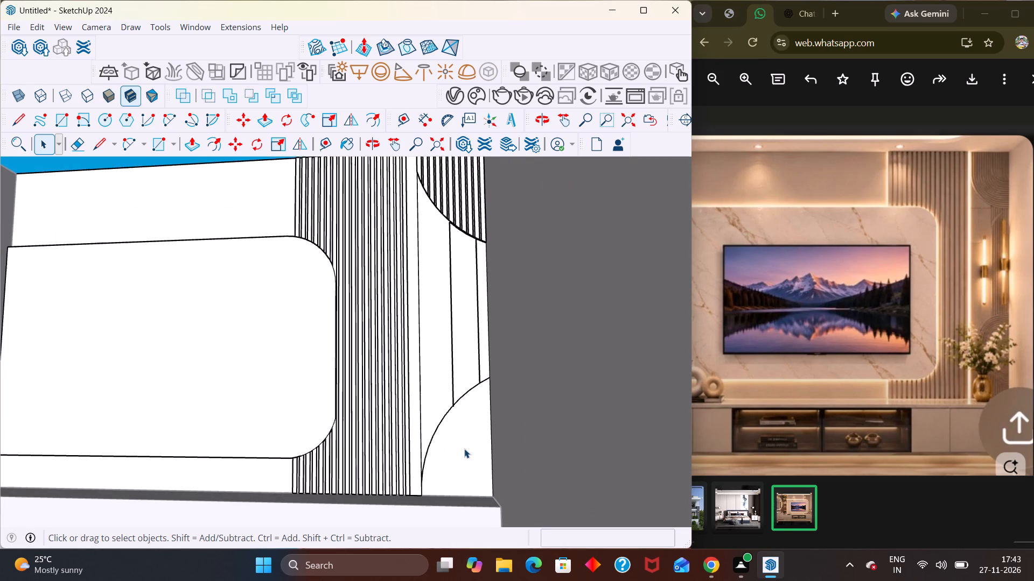
{"action": "scroll", "coordinate": [464, 449], "scroll_direction": "up", "scroll_amount": 1}
{"action": "key", "text": "r"}
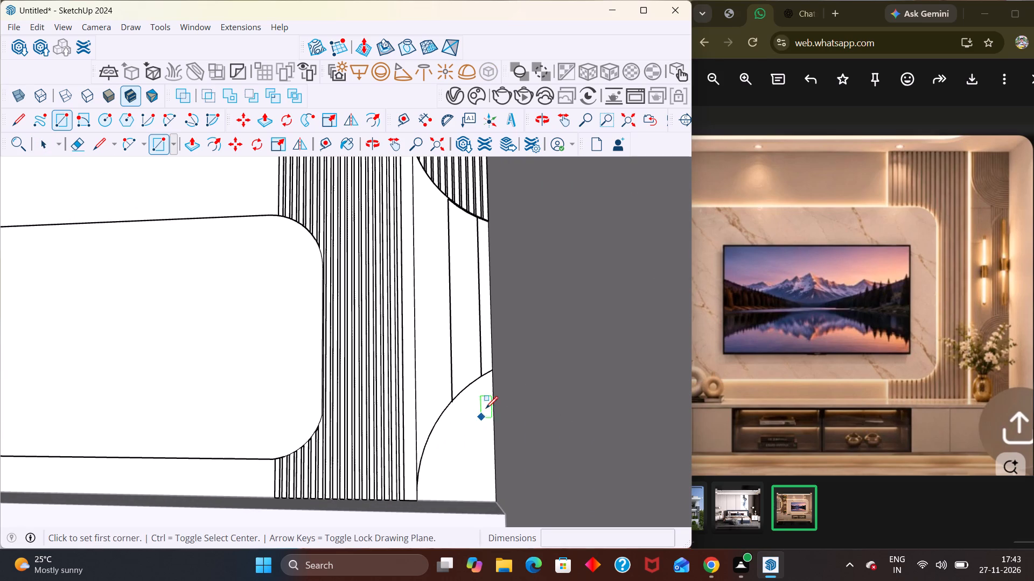
{"action": "scroll", "coordinate": [485, 391], "scroll_direction": "up", "scroll_amount": 5}
{"action": "left_click", "coordinate": [499, 380]}
{"action": "scroll", "coordinate": [469, 384], "scroll_direction": "down", "scroll_amount": 4}
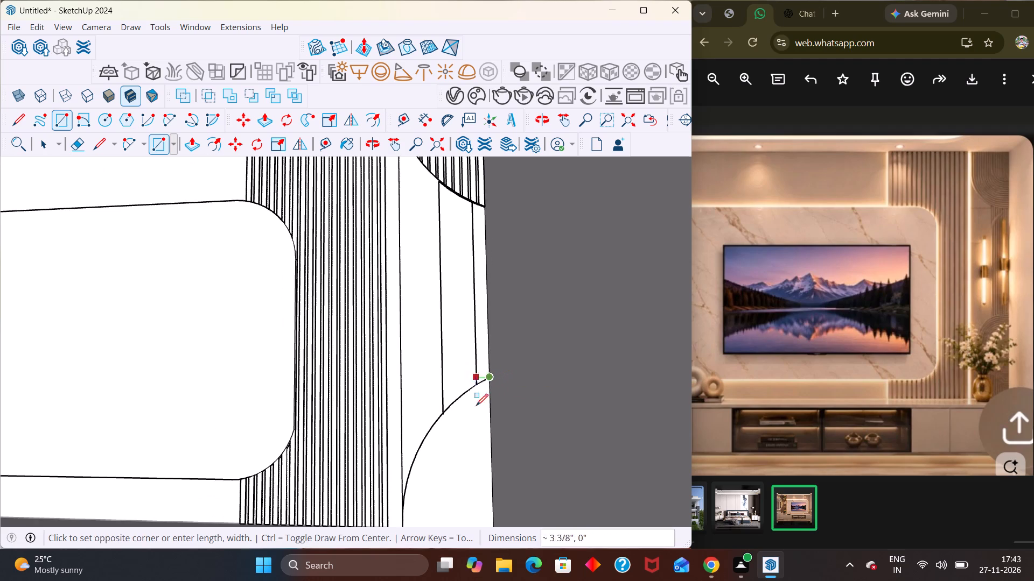
{"action": "scroll", "coordinate": [480, 450], "scroll_direction": "down", "scroll_amount": 6}
{"action": "scroll", "coordinate": [464, 490], "scroll_direction": "up", "scroll_amount": 10}
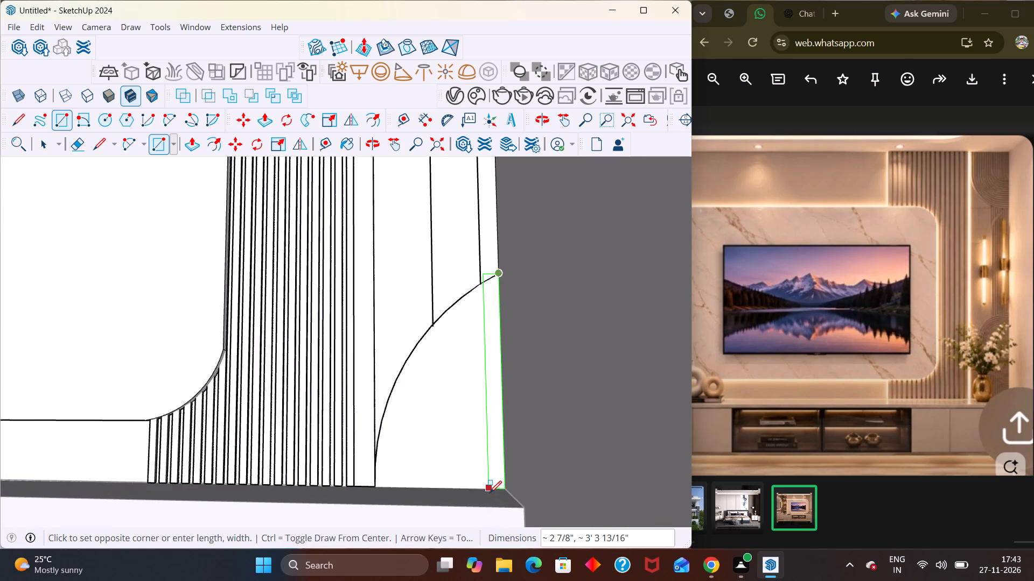
{"action": "scroll", "coordinate": [490, 493], "scroll_direction": "up", "scroll_amount": 4}
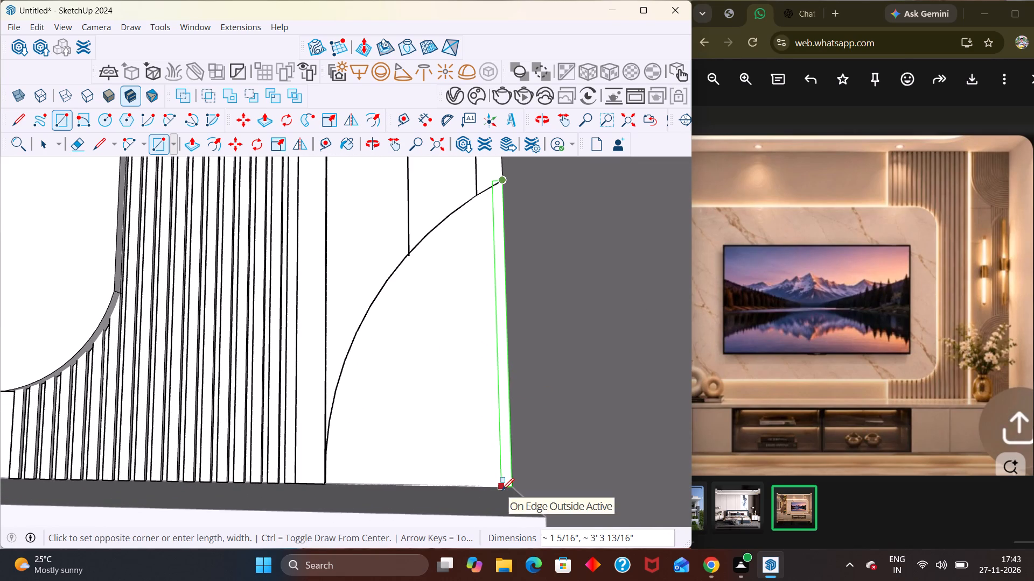
{"action": "scroll", "coordinate": [505, 484], "scroll_direction": "up", "scroll_amount": 4}
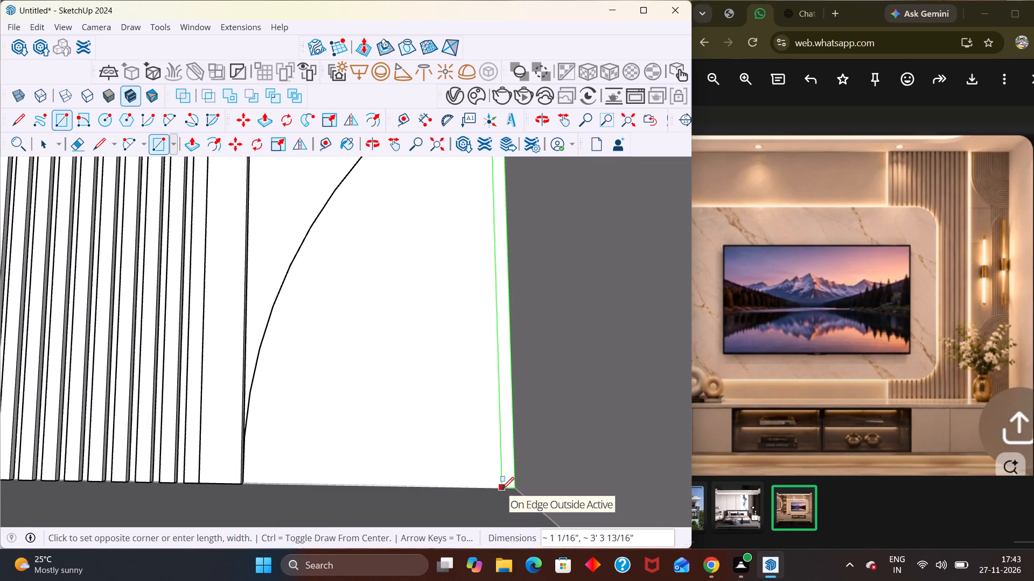
{"action": "left_click", "coordinate": [502, 489]}
{"action": "key", "text": "space"}
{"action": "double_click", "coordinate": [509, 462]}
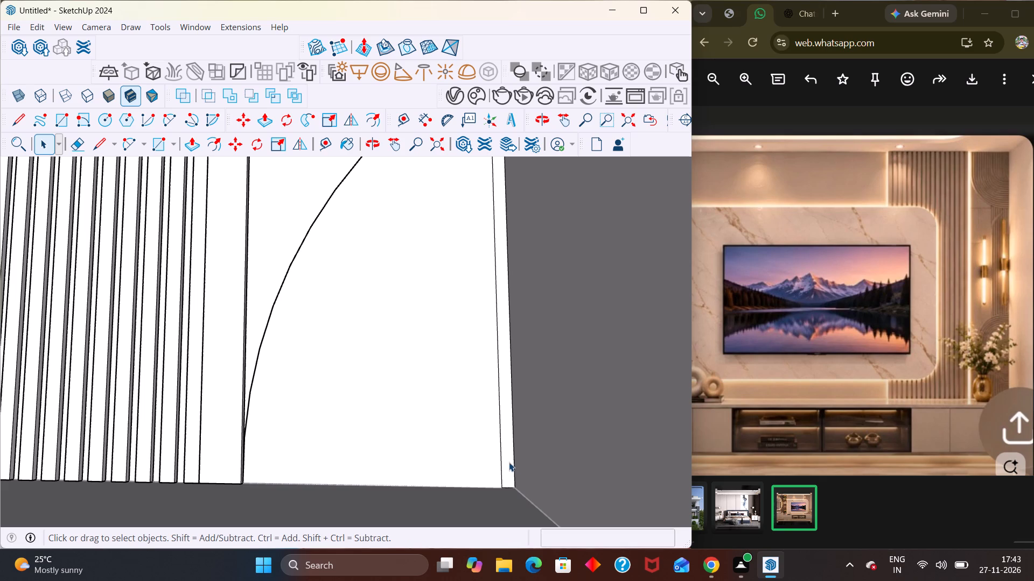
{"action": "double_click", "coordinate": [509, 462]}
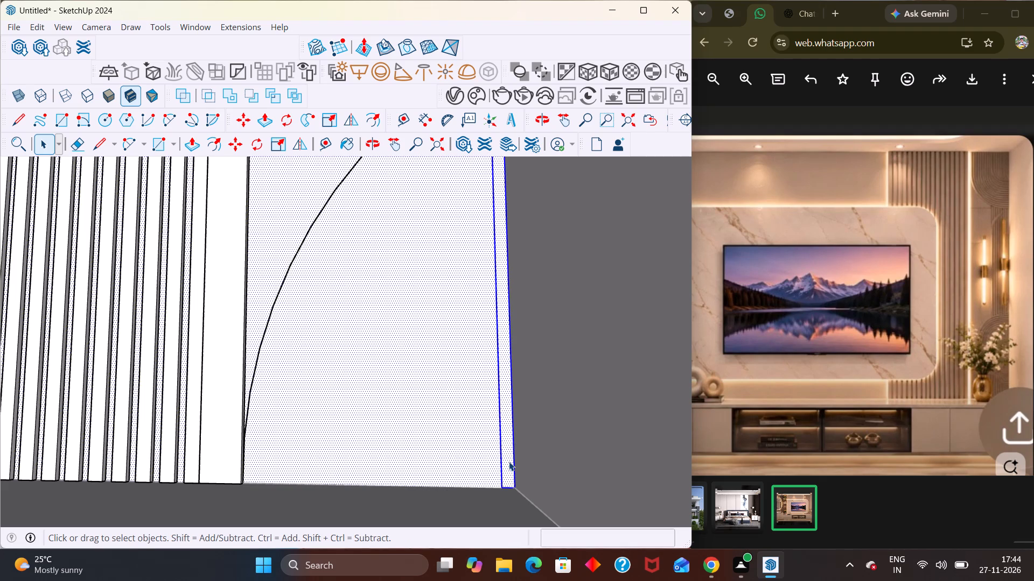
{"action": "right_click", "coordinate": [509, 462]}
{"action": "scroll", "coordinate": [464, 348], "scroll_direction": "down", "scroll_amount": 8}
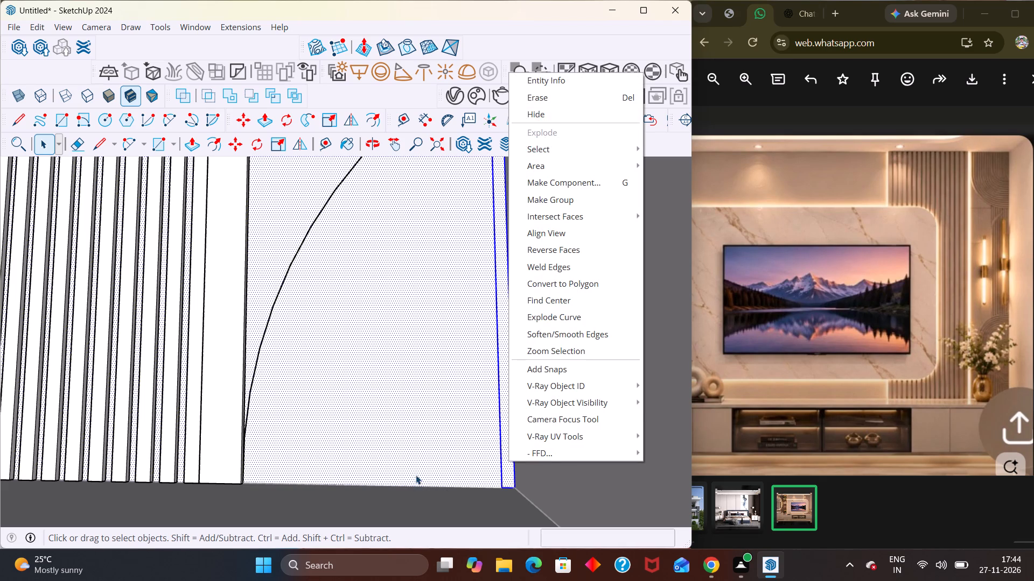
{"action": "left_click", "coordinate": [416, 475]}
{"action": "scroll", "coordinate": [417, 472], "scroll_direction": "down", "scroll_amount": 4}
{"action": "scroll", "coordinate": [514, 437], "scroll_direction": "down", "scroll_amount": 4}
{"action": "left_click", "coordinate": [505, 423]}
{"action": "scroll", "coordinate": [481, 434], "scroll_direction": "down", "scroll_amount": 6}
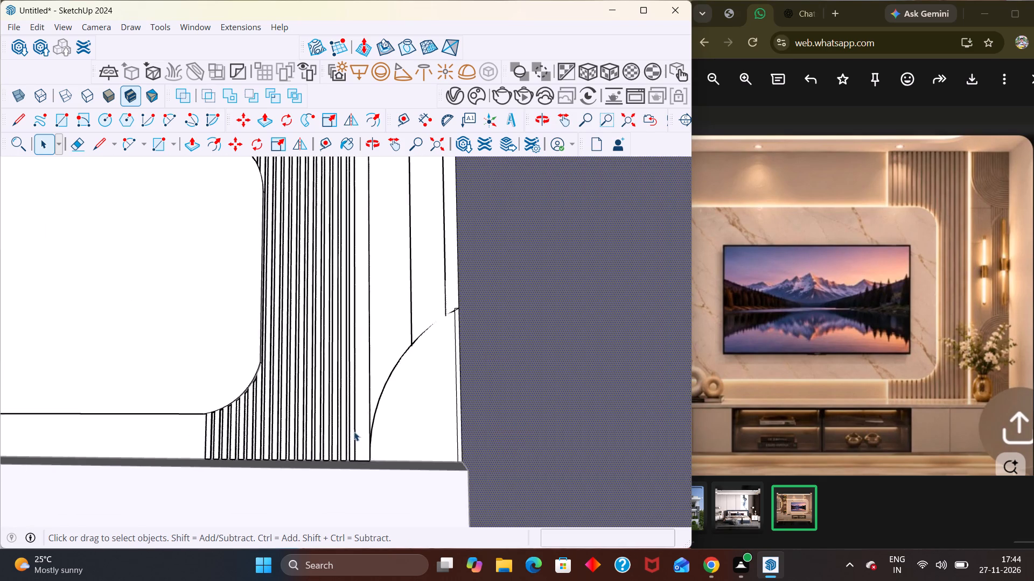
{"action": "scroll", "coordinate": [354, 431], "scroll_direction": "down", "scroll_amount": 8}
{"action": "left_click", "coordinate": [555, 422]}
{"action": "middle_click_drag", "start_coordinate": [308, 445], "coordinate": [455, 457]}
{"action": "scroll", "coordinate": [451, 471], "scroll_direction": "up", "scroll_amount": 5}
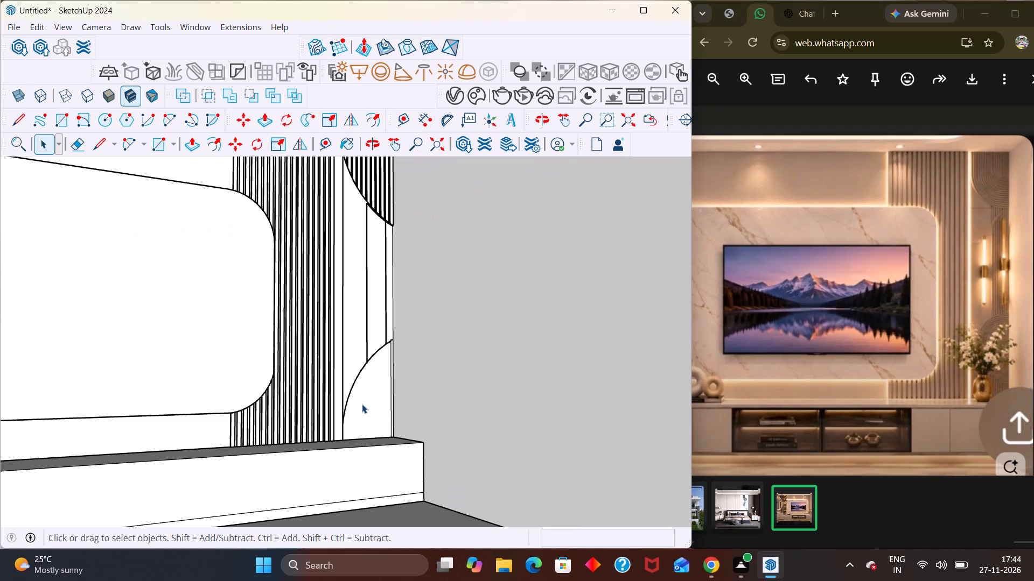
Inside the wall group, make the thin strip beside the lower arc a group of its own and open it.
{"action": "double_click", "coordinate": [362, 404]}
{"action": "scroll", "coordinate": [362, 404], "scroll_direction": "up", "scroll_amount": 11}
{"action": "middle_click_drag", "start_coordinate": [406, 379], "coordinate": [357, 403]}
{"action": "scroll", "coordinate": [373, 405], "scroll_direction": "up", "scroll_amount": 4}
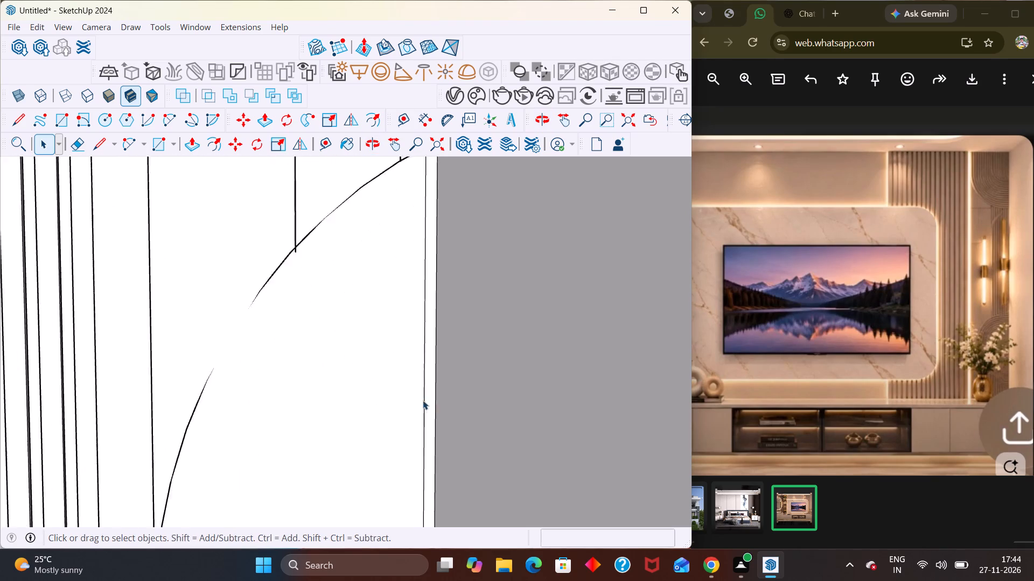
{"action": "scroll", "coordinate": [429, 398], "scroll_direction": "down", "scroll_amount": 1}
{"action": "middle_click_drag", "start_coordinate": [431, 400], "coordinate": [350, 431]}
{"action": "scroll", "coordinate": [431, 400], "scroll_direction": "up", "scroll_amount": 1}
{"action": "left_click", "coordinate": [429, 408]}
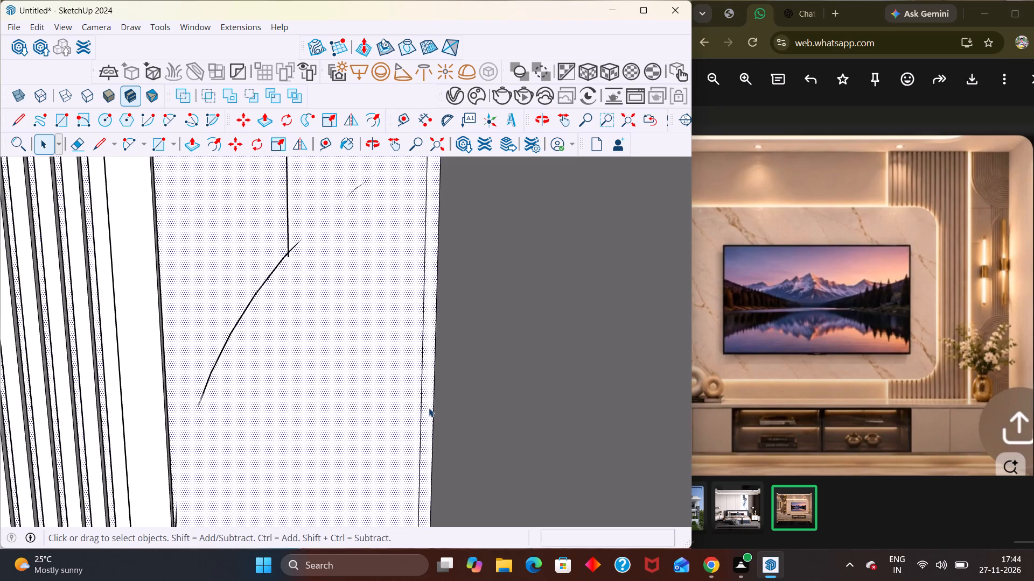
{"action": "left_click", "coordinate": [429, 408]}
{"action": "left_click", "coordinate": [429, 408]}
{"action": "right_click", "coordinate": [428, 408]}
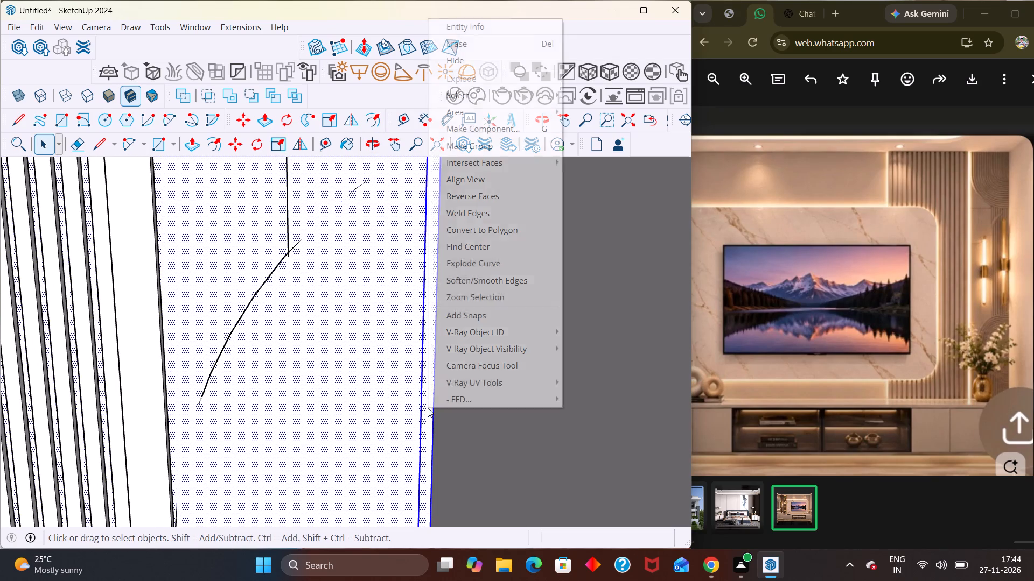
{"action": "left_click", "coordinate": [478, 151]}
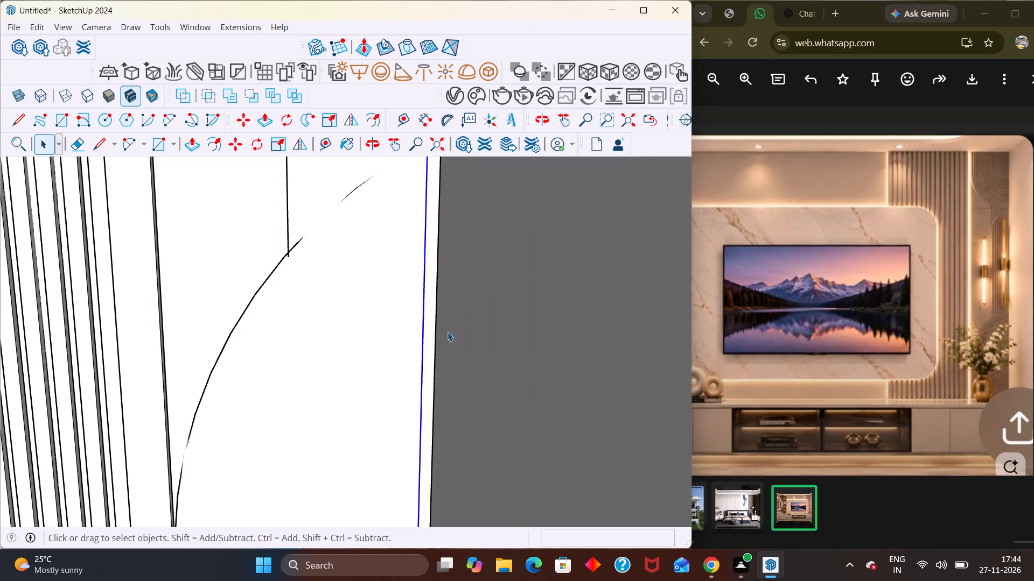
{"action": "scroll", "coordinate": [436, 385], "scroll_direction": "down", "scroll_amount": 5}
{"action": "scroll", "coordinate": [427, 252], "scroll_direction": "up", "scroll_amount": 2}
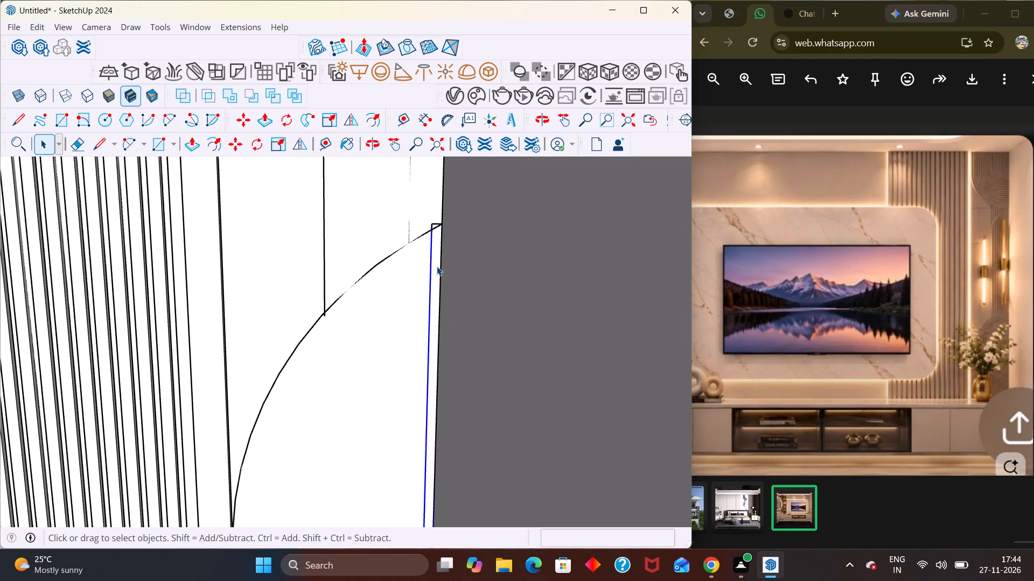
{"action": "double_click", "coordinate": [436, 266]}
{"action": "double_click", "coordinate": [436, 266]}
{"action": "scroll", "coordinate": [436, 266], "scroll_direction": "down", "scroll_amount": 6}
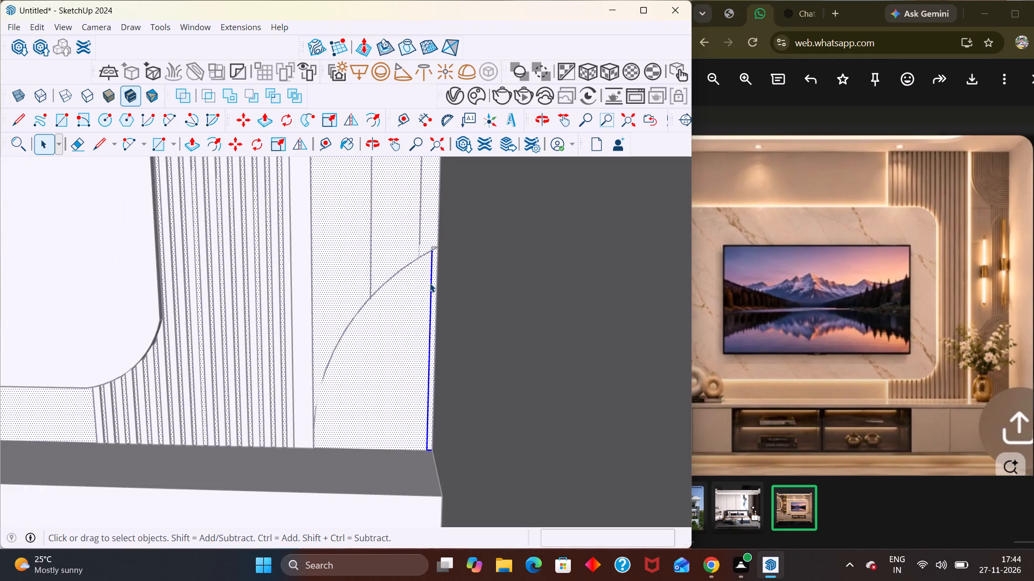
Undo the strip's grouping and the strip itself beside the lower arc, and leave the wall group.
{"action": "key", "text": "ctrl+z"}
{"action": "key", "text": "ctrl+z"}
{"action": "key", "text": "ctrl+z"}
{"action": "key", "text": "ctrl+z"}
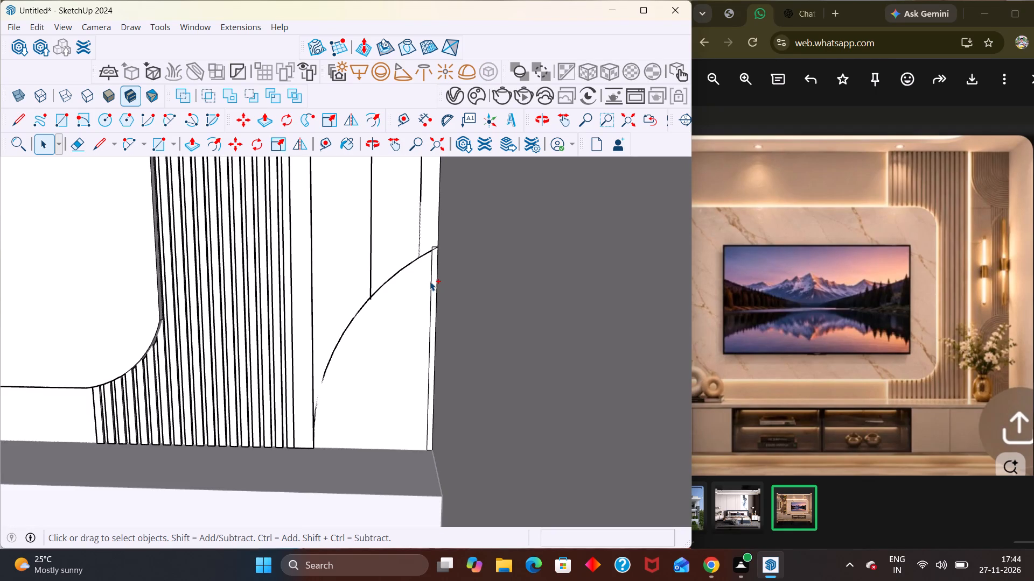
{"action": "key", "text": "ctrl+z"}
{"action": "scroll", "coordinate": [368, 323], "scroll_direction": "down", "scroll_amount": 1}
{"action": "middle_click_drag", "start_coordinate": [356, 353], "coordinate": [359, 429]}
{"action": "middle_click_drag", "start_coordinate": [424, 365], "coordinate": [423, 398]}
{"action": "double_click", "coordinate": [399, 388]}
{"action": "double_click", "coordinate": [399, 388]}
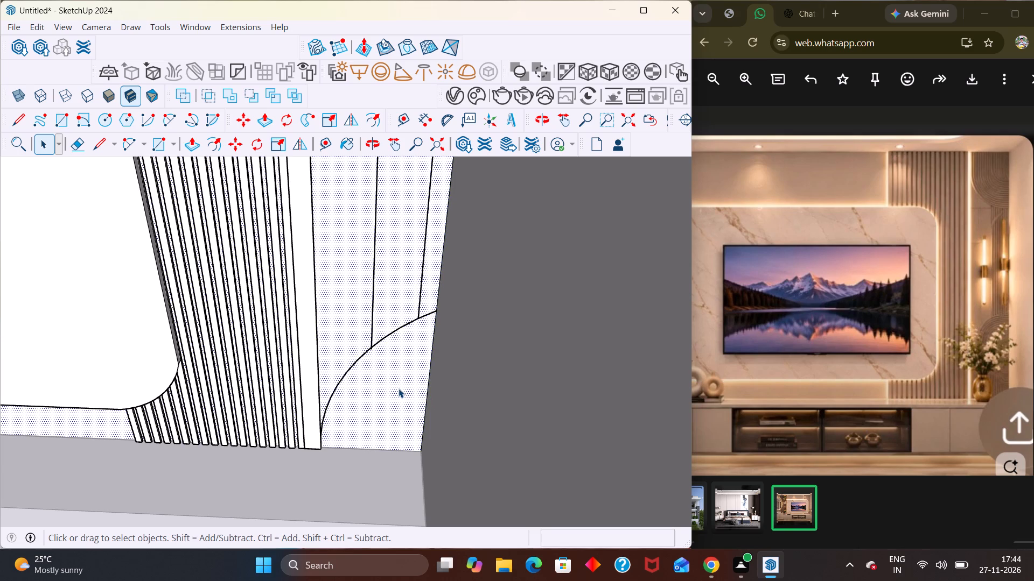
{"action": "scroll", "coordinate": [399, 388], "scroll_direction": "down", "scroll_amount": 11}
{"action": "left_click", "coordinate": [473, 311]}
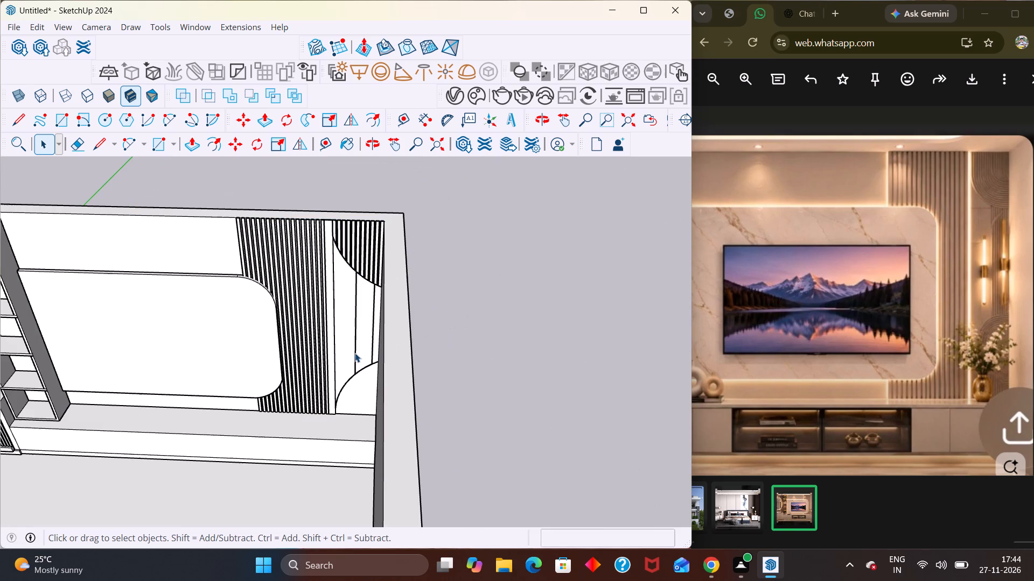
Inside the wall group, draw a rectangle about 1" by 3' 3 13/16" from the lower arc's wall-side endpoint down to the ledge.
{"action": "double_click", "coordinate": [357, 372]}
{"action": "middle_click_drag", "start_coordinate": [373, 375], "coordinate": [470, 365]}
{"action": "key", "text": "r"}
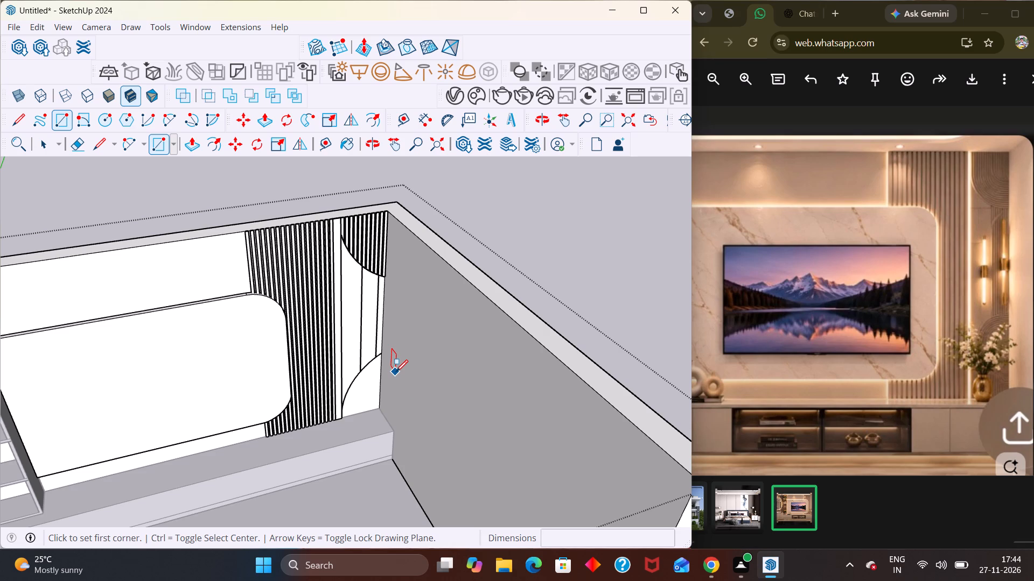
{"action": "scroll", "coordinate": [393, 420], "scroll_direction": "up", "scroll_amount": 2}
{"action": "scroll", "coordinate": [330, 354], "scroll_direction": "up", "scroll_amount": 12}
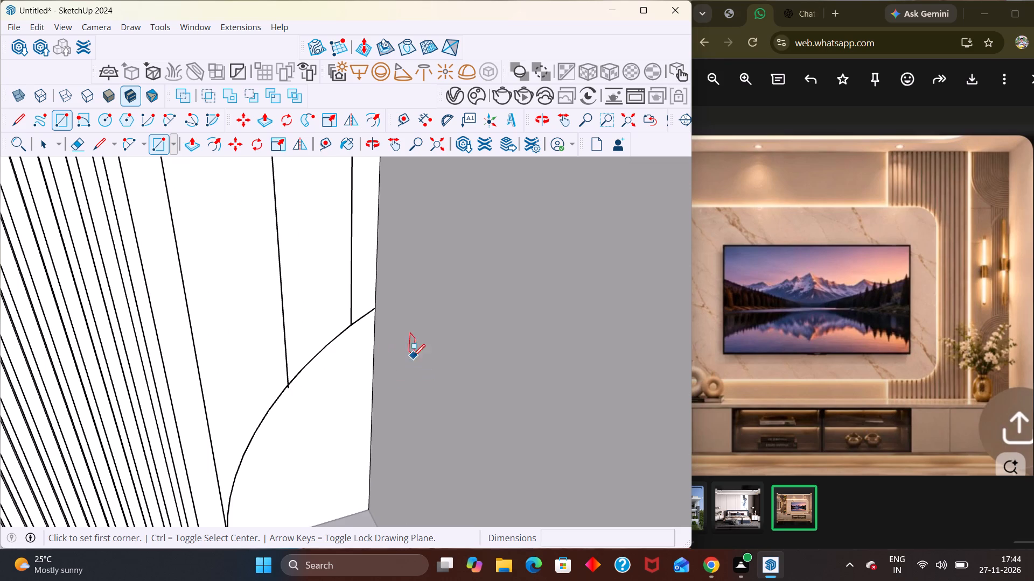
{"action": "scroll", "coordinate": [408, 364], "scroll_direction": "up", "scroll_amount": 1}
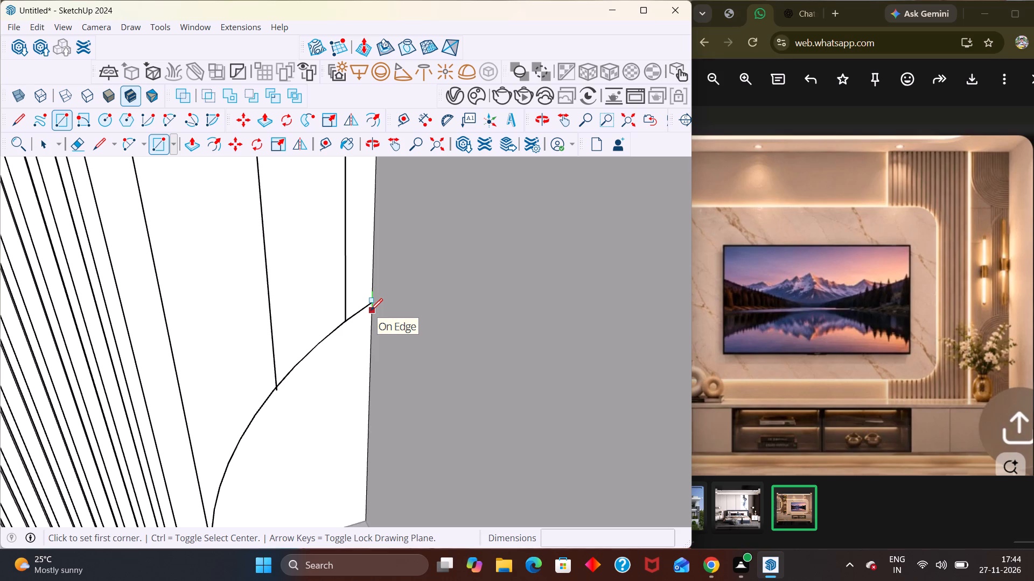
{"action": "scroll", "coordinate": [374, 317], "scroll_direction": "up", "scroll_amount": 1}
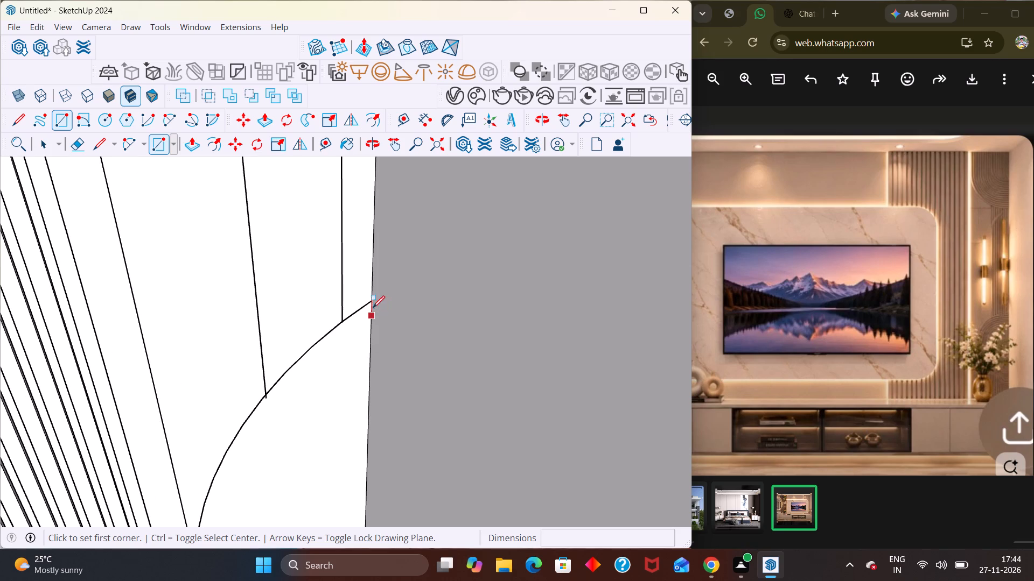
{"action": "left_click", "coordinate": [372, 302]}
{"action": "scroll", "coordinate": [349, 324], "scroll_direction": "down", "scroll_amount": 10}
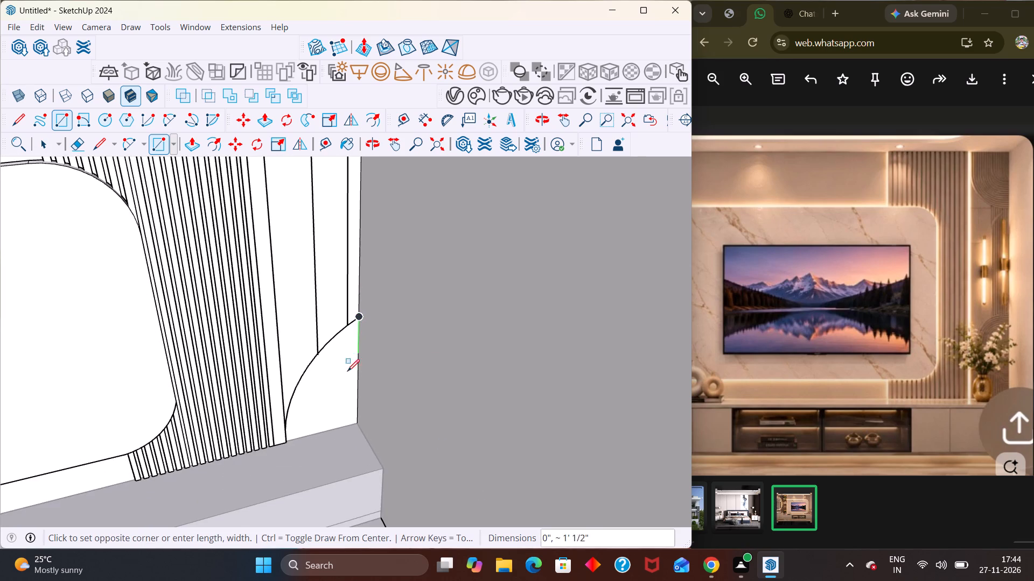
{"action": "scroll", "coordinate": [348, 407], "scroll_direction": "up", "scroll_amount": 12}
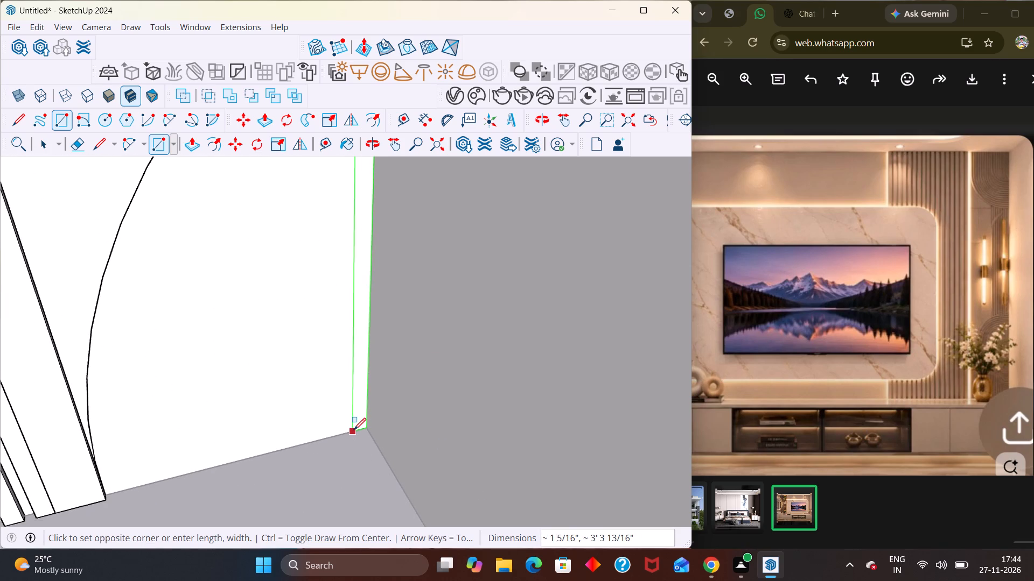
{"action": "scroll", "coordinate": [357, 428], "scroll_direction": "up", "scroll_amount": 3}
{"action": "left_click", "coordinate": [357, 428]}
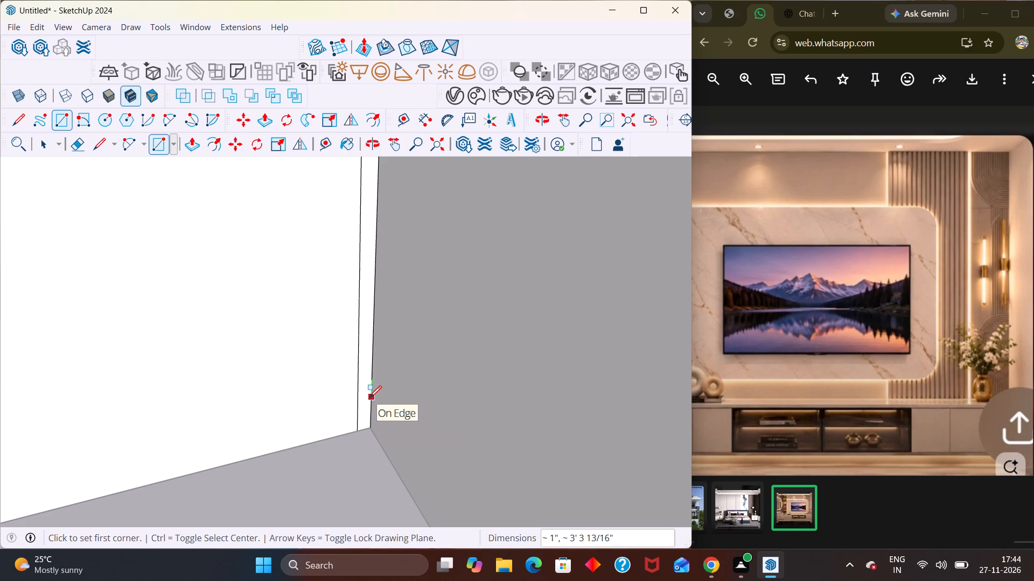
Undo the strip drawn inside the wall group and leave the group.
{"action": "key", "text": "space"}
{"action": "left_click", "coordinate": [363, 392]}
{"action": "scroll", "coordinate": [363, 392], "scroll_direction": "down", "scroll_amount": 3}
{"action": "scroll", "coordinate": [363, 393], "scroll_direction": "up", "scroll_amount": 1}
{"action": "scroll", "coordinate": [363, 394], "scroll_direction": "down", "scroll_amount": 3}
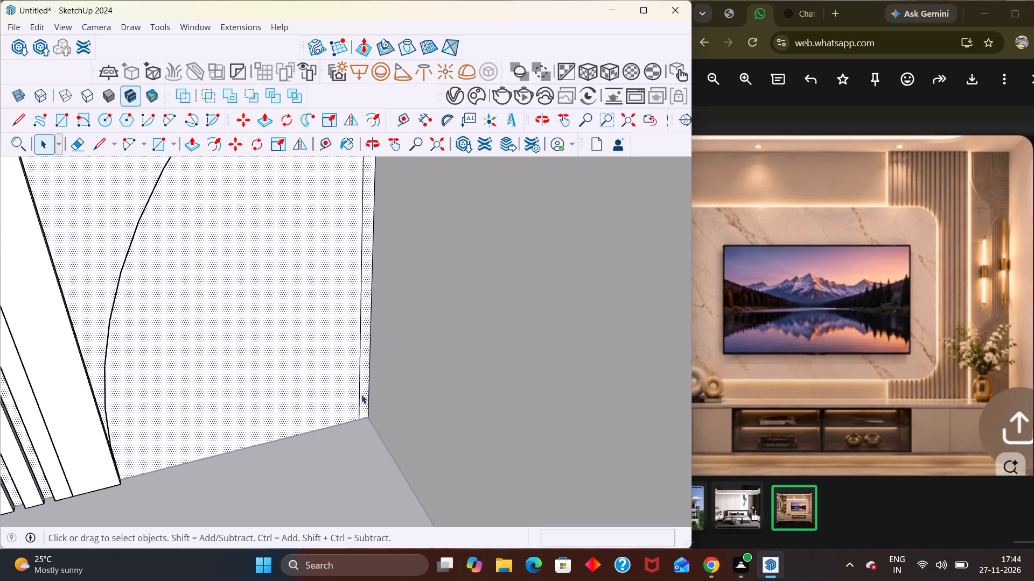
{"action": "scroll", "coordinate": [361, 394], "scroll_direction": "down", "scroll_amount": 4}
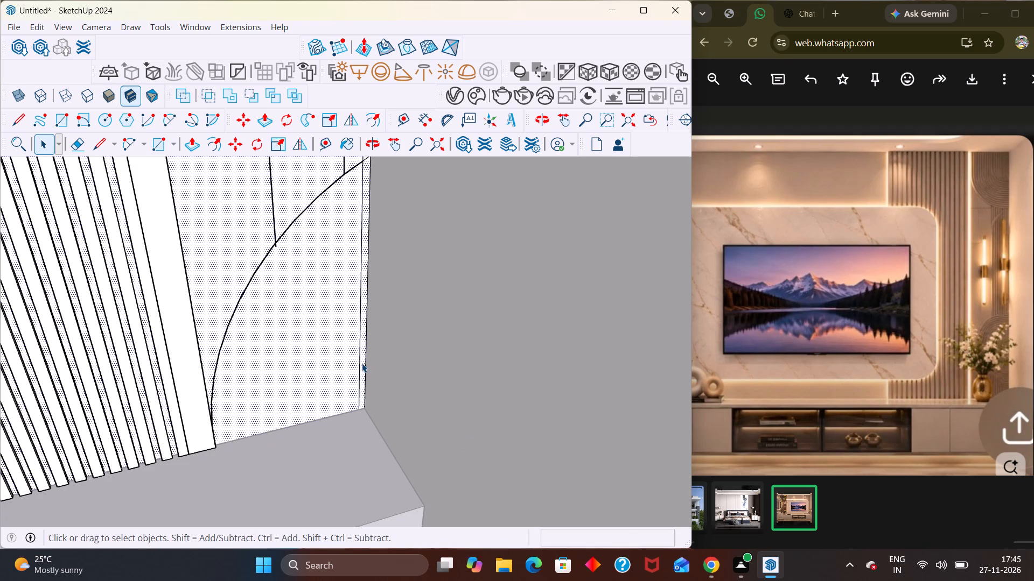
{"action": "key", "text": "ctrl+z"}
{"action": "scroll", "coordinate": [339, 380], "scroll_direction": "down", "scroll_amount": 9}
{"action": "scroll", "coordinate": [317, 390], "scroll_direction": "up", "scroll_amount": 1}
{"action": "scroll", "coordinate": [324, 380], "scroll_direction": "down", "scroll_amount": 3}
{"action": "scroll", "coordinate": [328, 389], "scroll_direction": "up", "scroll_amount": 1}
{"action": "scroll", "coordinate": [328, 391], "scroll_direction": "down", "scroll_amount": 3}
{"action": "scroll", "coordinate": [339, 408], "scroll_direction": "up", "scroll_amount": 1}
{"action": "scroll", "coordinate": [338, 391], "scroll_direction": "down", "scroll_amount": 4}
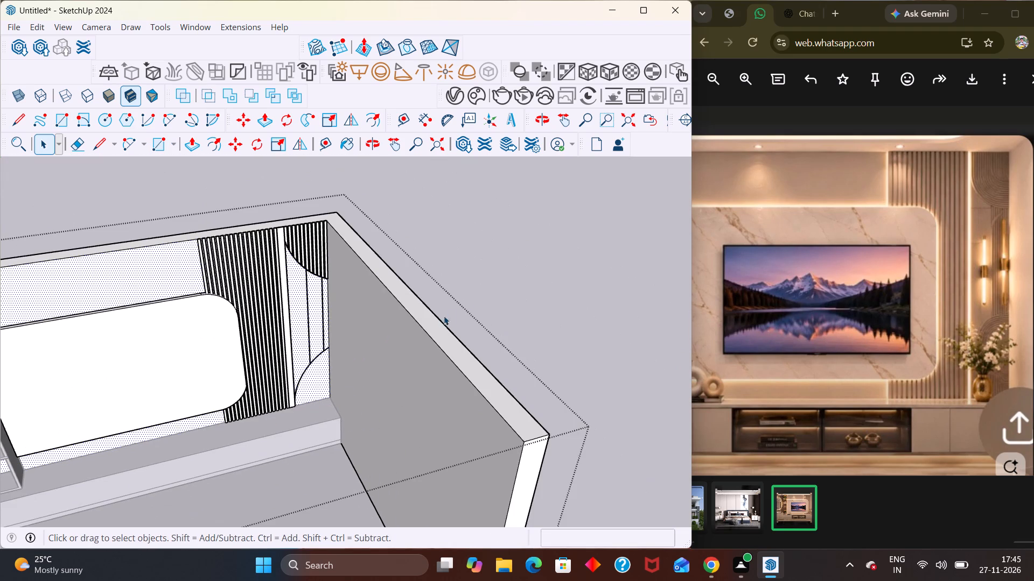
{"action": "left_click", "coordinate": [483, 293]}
Outside the wall group, draw a rectangle about 1" by 3' 3 13/16" from the lower arc's wall-side endpoint down to the ledge.
{"action": "scroll", "coordinate": [372, 399], "scroll_direction": "up", "scroll_amount": 13}
{"action": "middle_click_drag", "start_coordinate": [318, 349], "coordinate": [318, 356]}
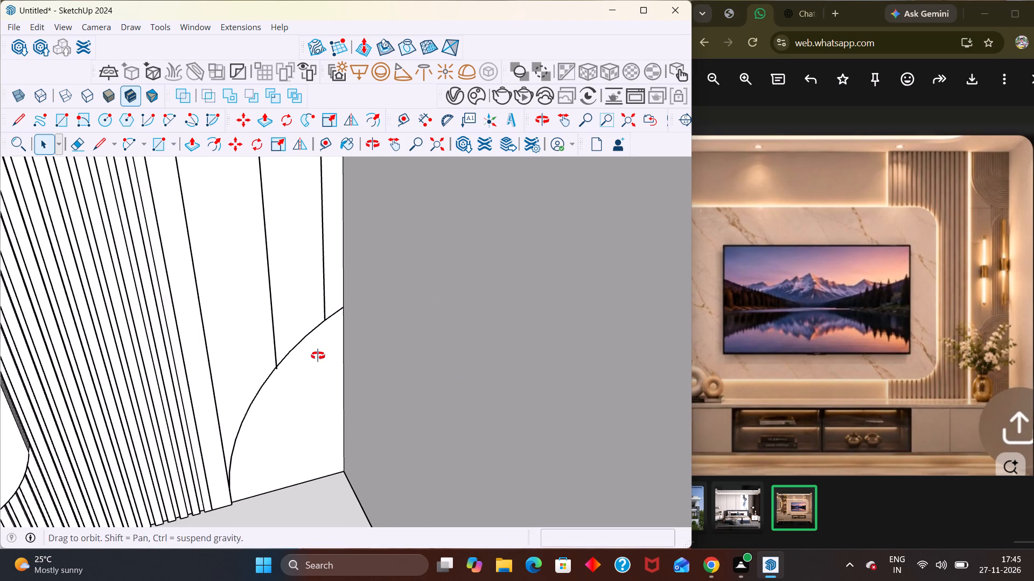
{"action": "middle_click_drag", "start_coordinate": [318, 356], "coordinate": [315, 366]}
{"action": "key", "text": "r"}
{"action": "scroll", "coordinate": [326, 352], "scroll_direction": "up", "scroll_amount": 6}
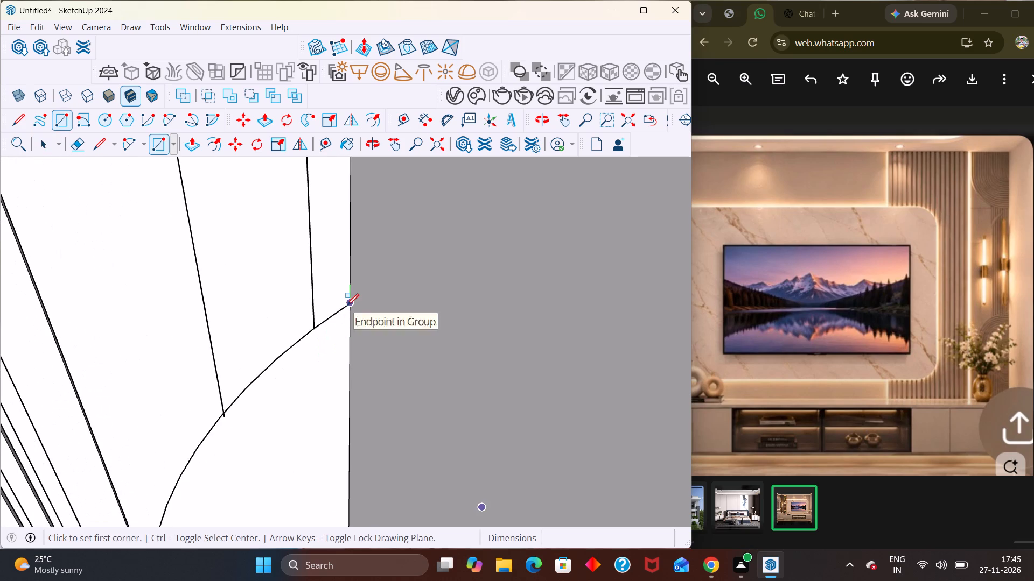
{"action": "left_click", "coordinate": [347, 306]}
{"action": "scroll", "coordinate": [312, 322], "scroll_direction": "down", "scroll_amount": 5}
{"action": "scroll", "coordinate": [327, 476], "scroll_direction": "up", "scroll_amount": 4}
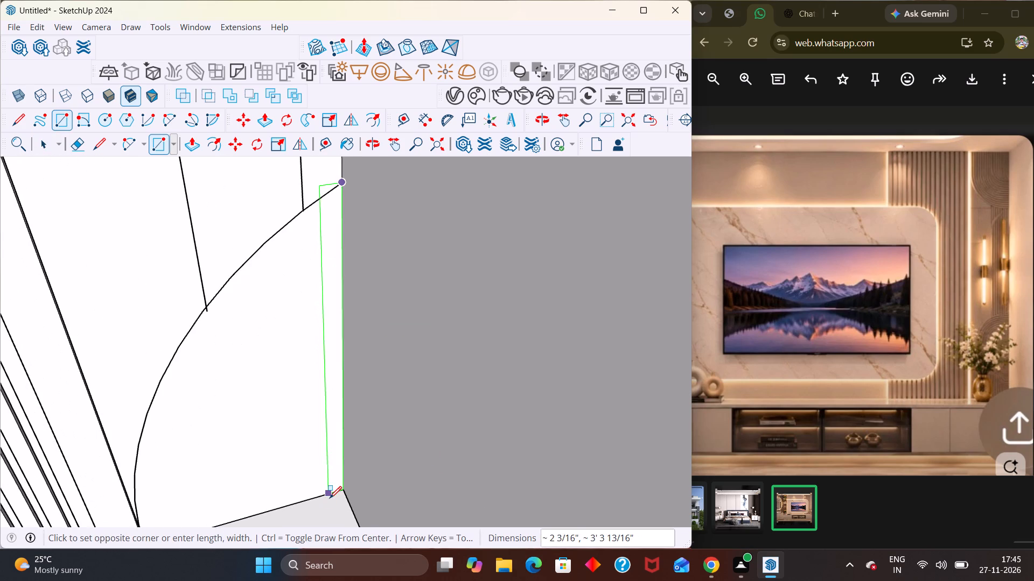
{"action": "scroll", "coordinate": [330, 497], "scroll_direction": "up", "scroll_amount": 8}
{"action": "left_click", "coordinate": [339, 488]}
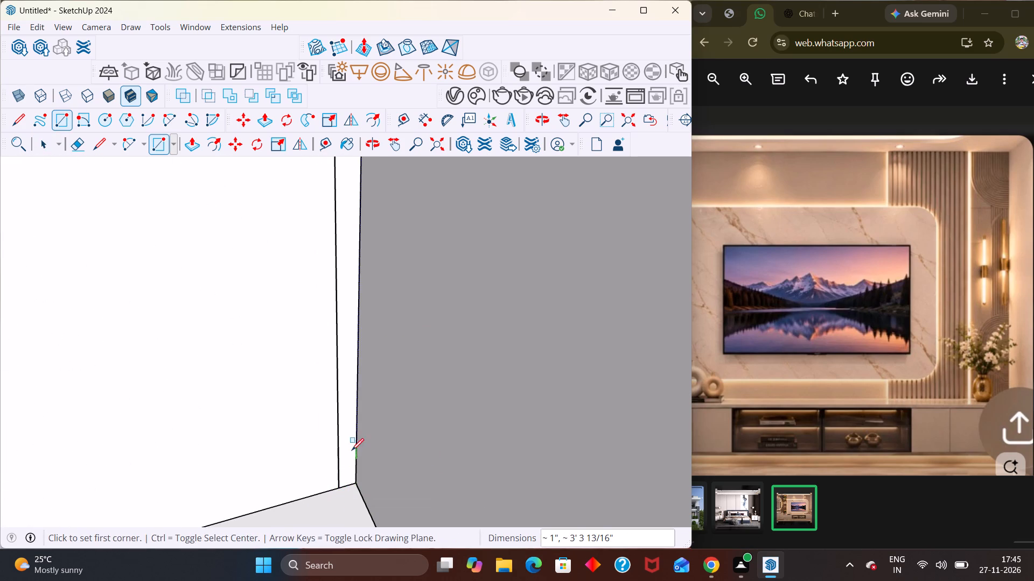
Select the new strip's face with its edges and make it a group.
{"action": "key", "text": "space"}
{"action": "left_click", "coordinate": [352, 442]}
{"action": "double_click", "coordinate": [352, 442]}
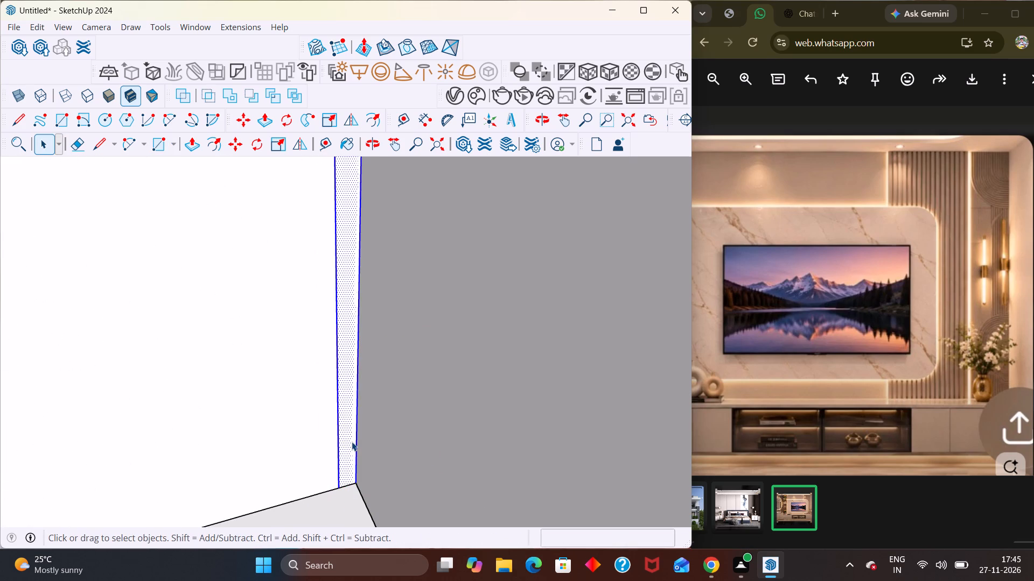
{"action": "right_click", "coordinate": [352, 442]}
{"action": "left_click", "coordinate": [387, 266]}
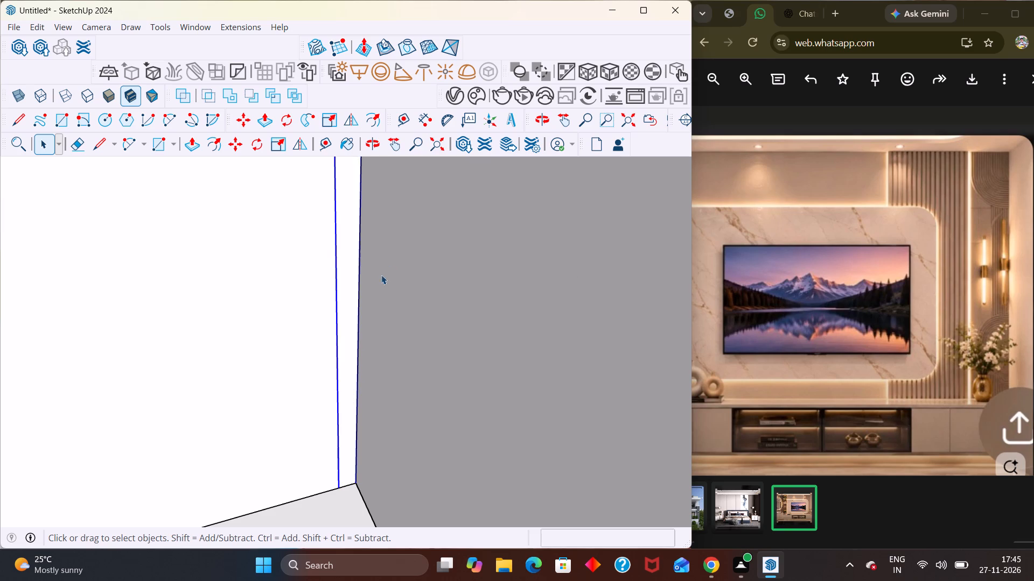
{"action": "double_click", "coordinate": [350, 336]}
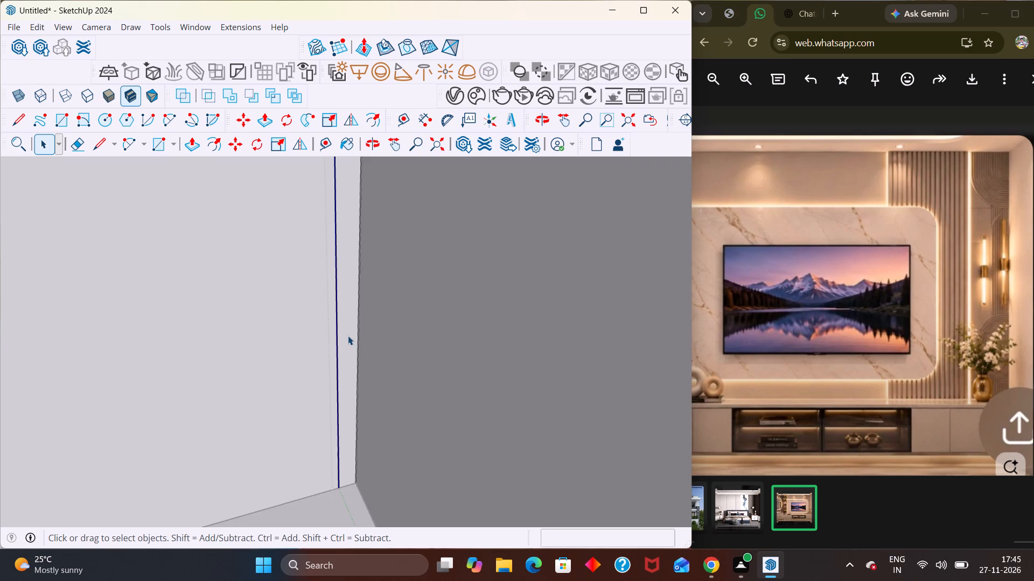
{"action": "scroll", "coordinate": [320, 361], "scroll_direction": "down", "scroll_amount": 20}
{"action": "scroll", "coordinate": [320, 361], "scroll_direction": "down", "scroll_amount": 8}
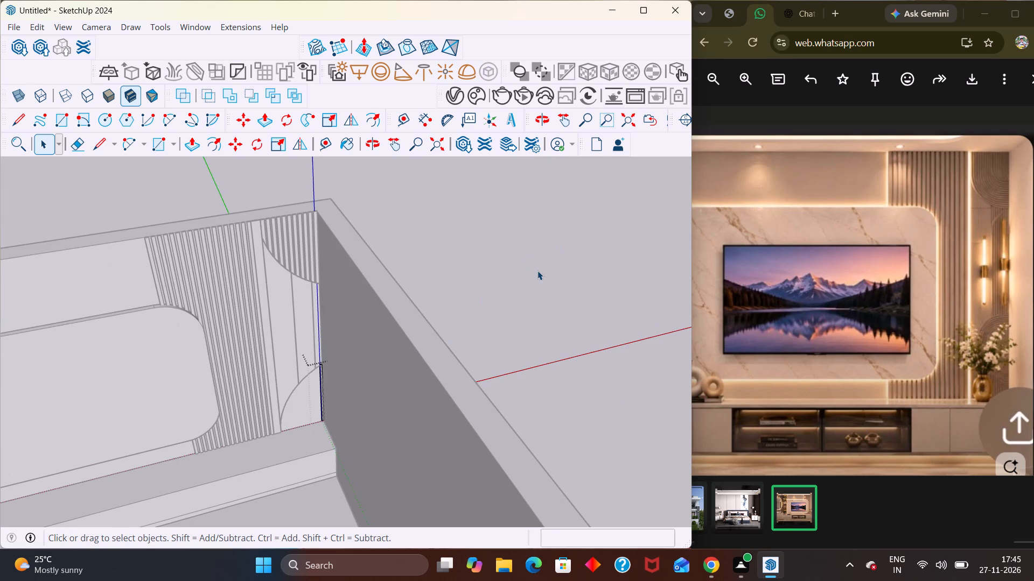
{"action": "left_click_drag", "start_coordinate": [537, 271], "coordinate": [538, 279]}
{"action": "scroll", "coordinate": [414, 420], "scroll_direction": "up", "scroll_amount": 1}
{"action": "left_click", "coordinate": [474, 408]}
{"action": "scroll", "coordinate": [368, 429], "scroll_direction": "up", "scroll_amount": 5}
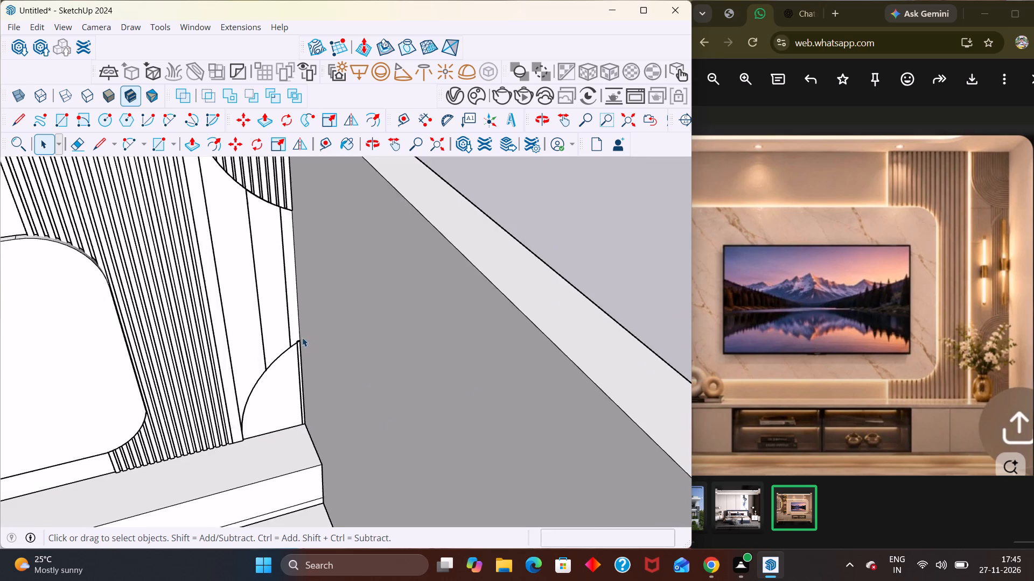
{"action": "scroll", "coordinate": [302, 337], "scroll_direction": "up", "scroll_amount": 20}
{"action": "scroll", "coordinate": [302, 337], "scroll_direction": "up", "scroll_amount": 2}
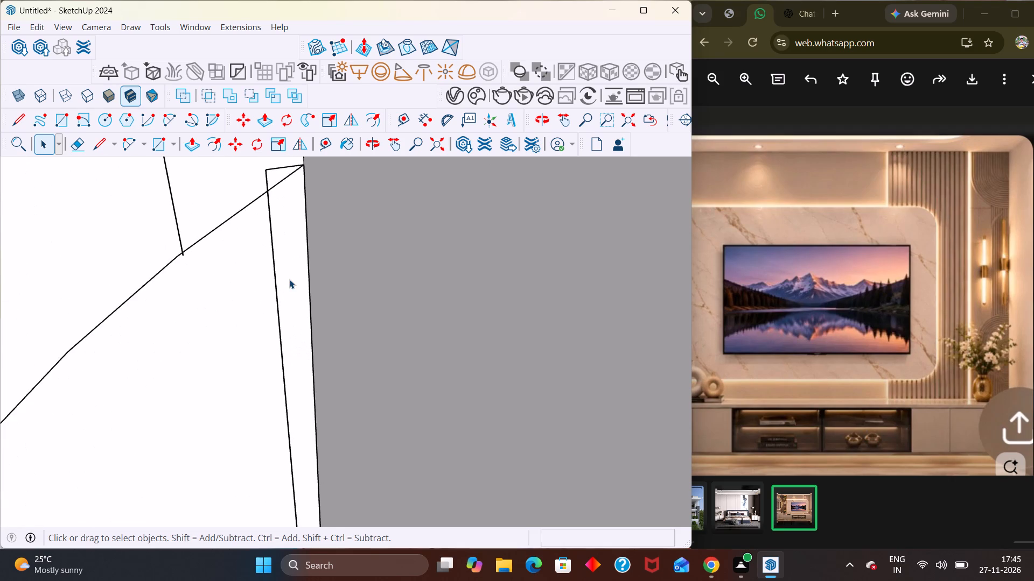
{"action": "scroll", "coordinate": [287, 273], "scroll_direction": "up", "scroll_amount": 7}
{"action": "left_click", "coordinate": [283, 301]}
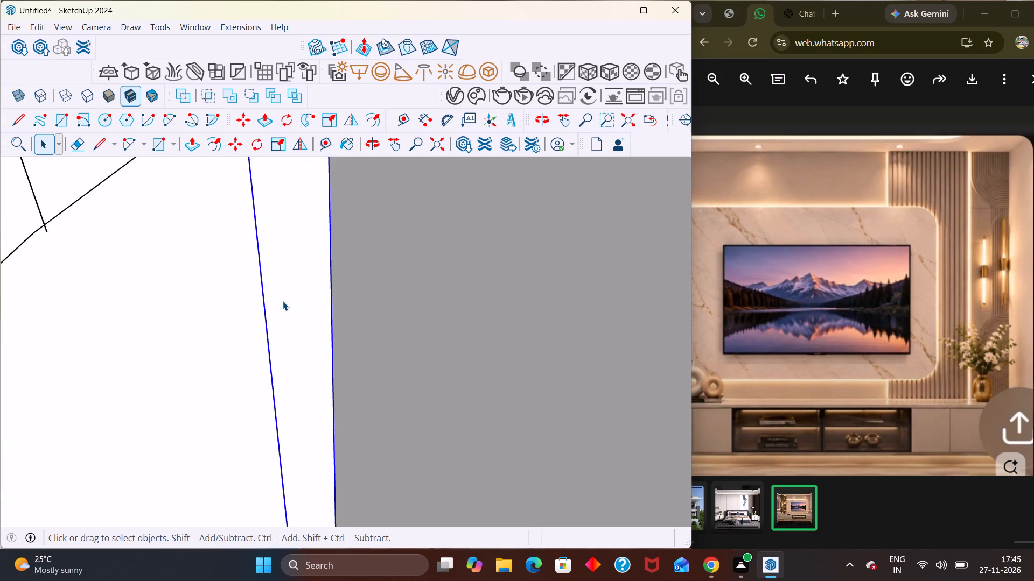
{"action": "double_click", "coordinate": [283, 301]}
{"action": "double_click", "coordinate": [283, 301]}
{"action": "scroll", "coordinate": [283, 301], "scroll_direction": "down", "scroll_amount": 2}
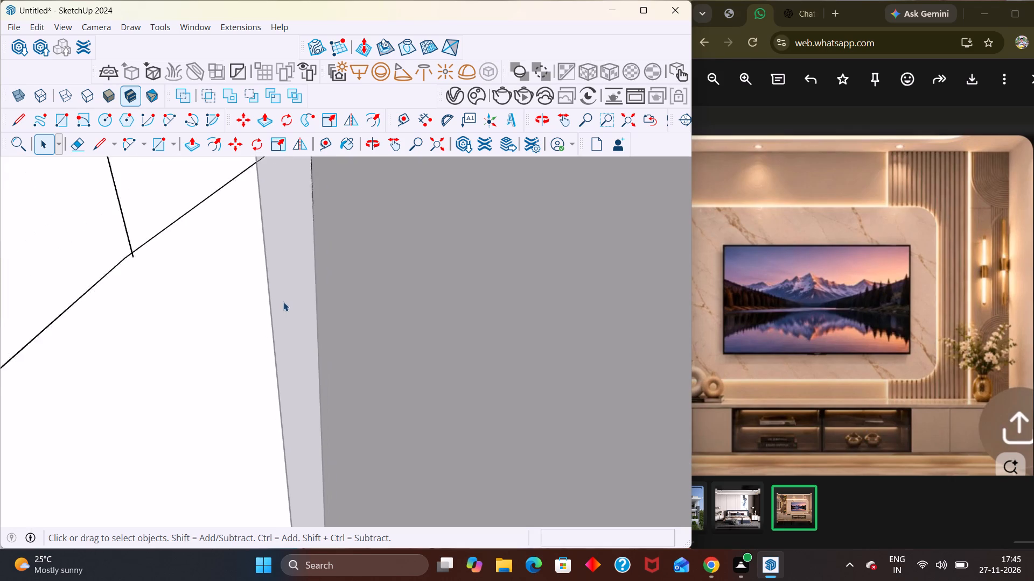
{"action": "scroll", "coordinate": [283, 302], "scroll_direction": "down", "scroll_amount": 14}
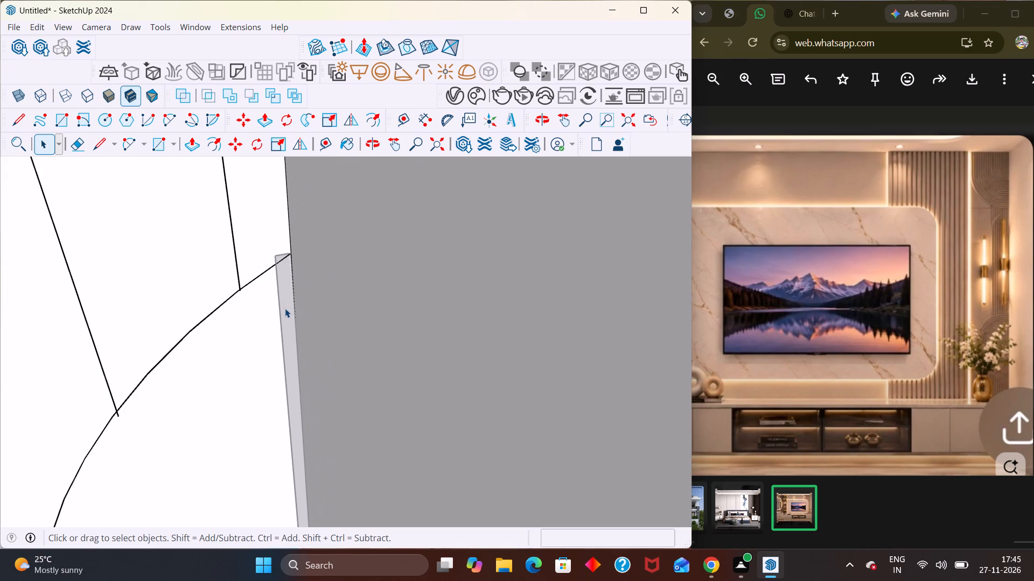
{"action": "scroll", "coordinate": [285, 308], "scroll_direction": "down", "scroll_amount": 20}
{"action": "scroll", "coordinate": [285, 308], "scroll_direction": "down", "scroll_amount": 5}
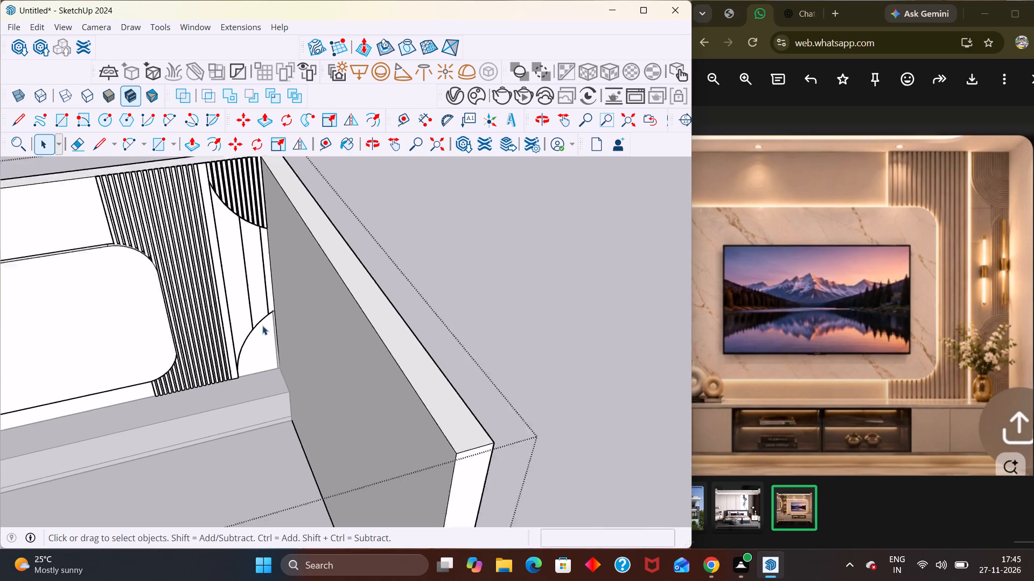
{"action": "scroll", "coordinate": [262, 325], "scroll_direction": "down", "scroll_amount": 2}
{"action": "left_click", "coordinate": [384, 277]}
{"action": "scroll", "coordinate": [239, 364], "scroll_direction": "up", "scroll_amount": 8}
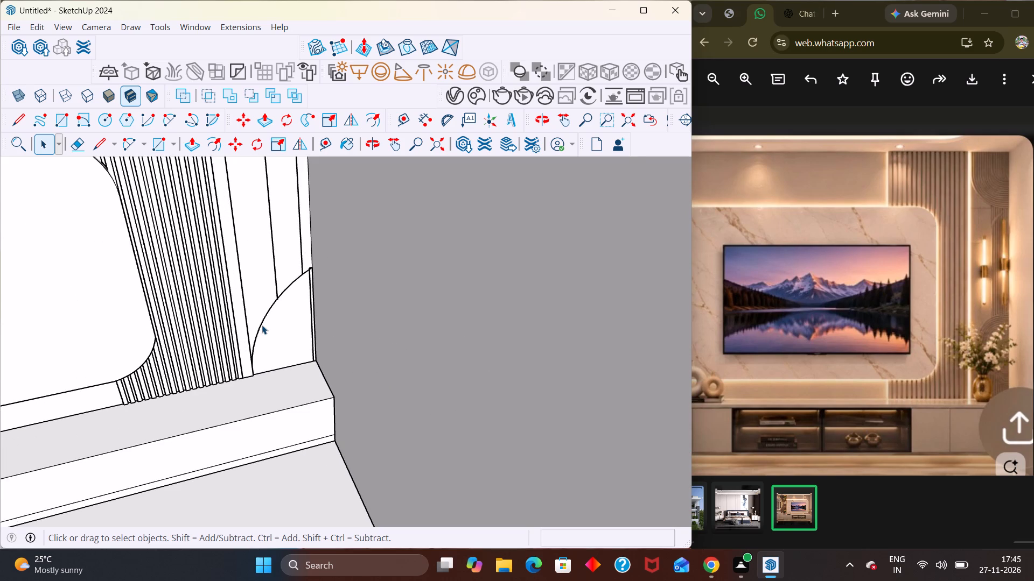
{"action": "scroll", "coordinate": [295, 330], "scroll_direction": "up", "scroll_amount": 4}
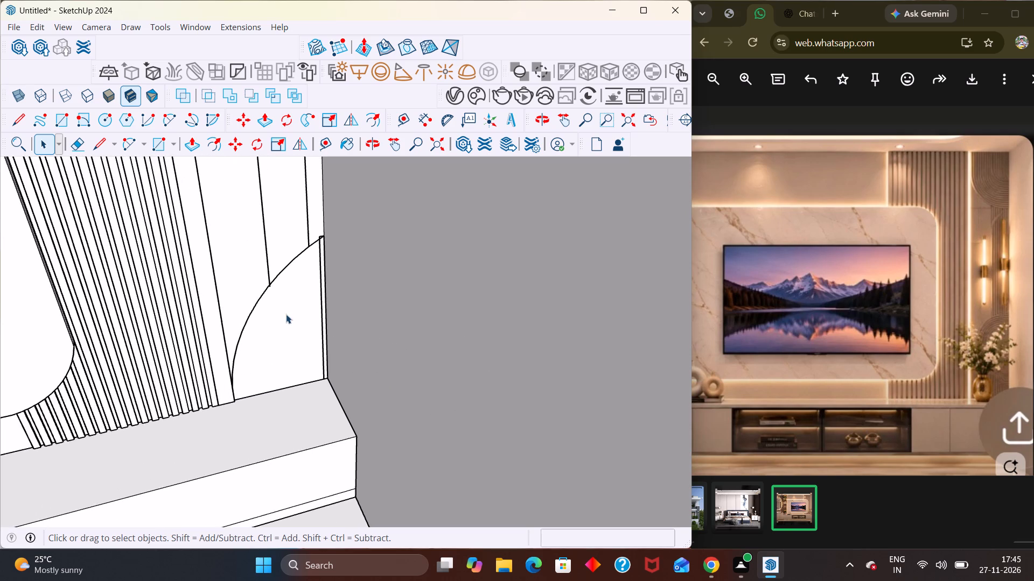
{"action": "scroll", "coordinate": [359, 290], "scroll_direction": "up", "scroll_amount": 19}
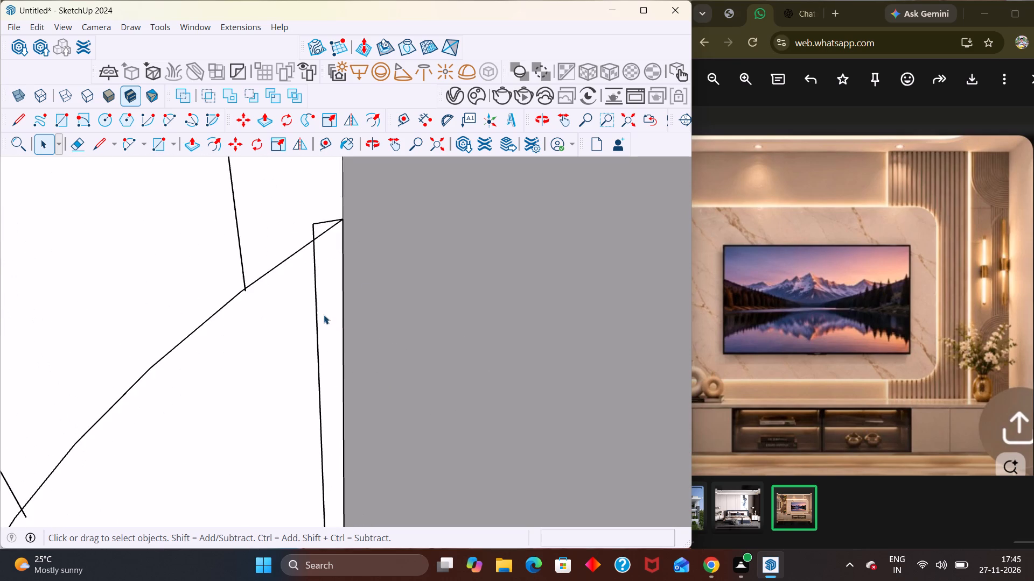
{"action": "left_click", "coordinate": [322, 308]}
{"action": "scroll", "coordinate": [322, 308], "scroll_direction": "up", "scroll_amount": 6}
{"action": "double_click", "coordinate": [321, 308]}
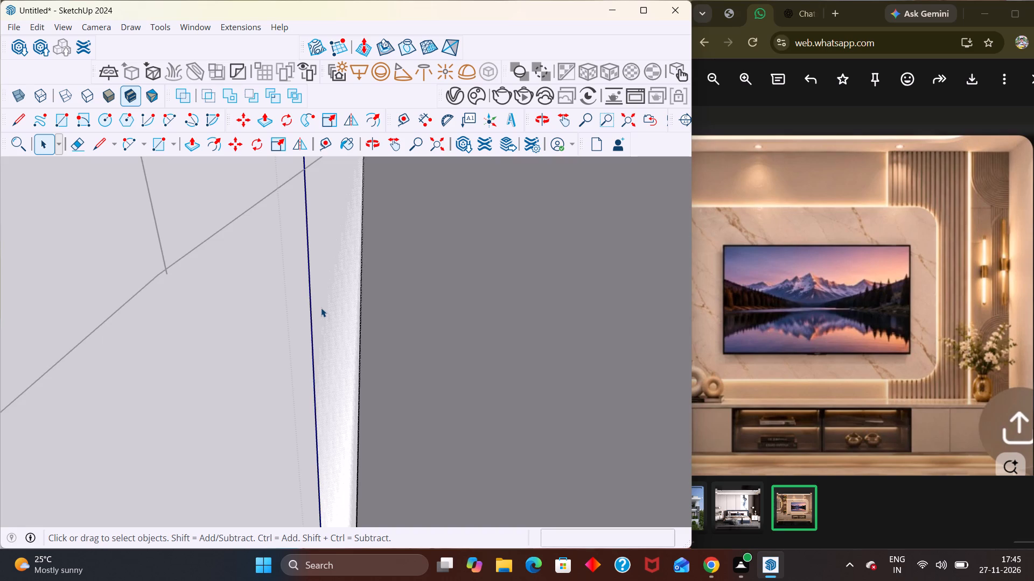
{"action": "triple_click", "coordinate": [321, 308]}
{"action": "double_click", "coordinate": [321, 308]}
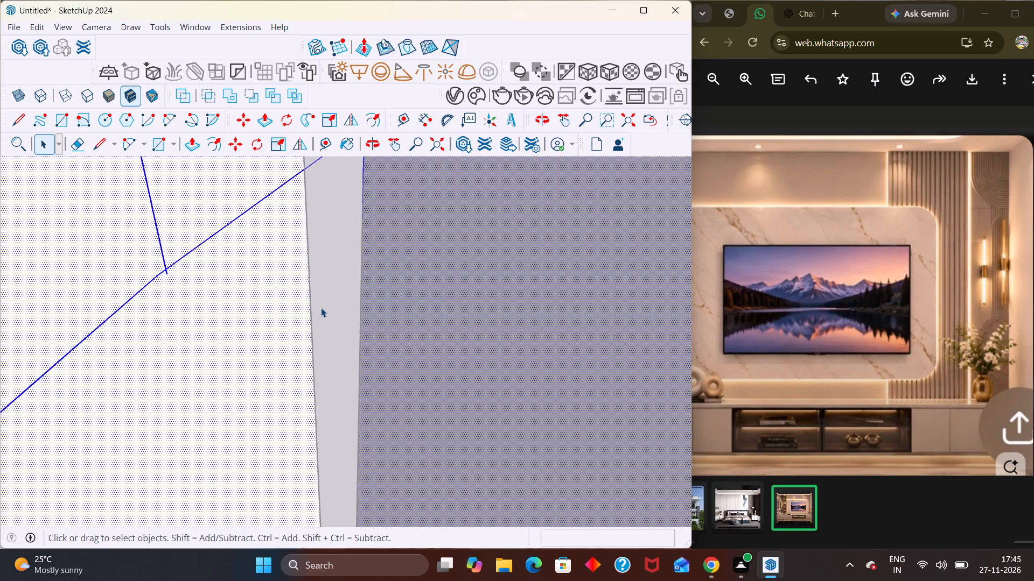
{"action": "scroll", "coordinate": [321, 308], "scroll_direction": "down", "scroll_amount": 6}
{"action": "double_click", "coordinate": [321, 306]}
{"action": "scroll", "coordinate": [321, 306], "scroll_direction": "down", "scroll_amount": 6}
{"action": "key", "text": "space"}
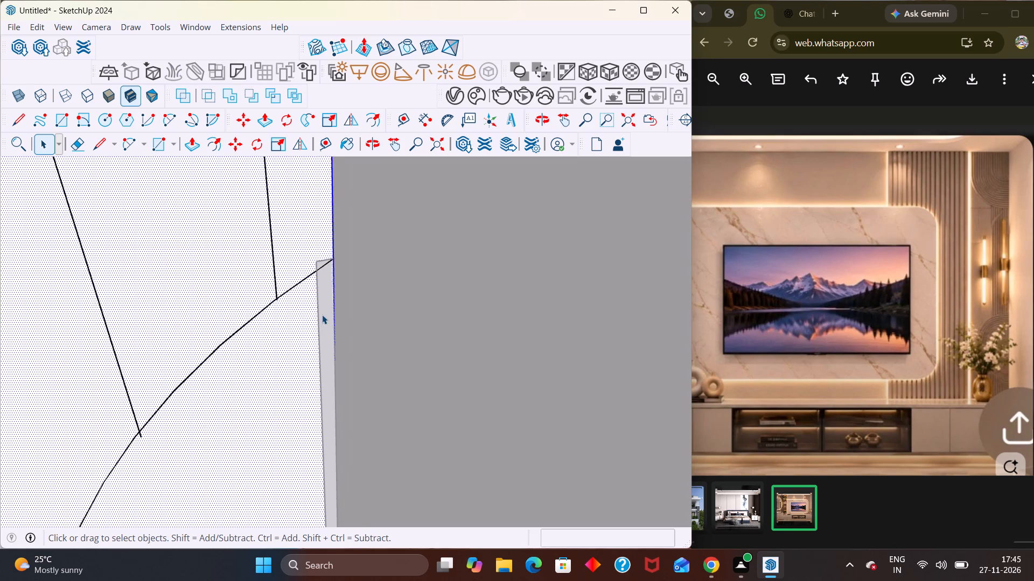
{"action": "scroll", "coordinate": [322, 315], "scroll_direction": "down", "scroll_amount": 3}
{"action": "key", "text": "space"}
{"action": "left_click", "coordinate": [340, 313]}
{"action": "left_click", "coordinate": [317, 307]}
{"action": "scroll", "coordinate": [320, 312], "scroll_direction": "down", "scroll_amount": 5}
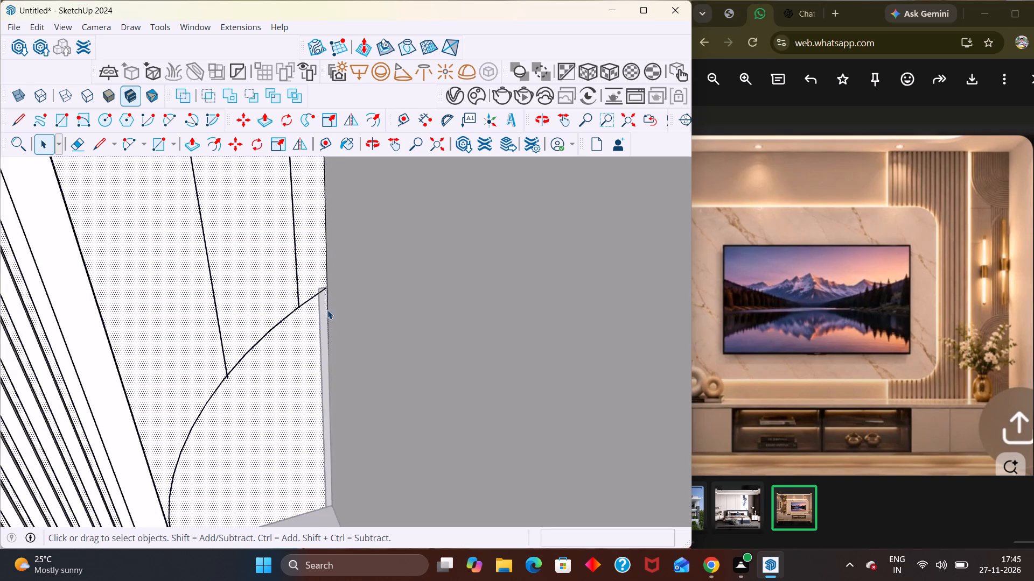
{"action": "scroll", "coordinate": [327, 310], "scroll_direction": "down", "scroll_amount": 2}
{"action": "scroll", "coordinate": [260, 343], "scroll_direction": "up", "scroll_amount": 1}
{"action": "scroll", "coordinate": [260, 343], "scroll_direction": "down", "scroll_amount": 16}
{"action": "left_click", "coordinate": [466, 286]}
Inside the new strip's group at the lower arc, Push/Pull the strip's face out to the depth of the upper arc's slats.
{"action": "middle_click_drag", "start_coordinate": [387, 397], "coordinate": [336, 268]}
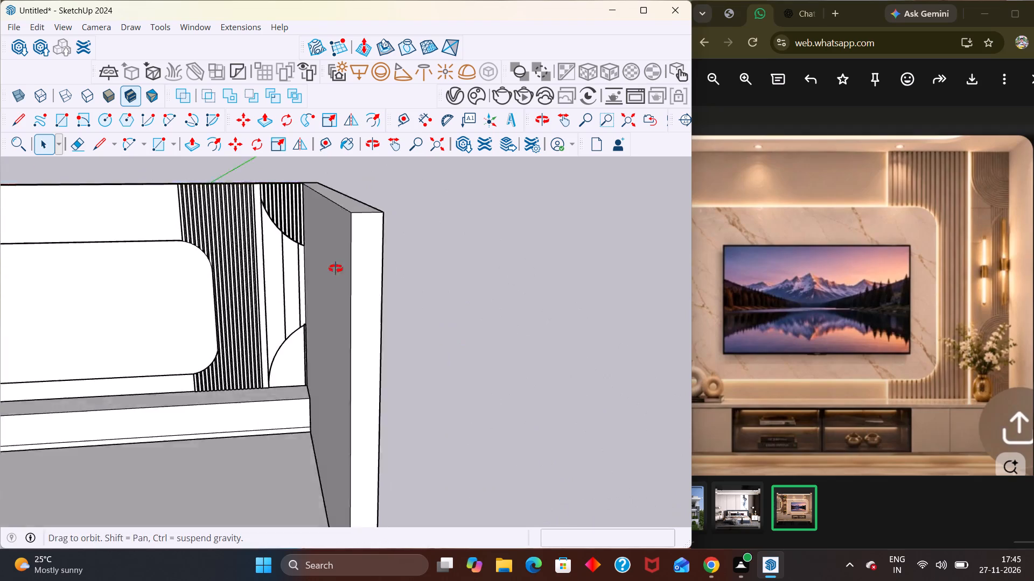
{"action": "middle_click_drag", "start_coordinate": [336, 268], "coordinate": [333, 231]}
{"action": "scroll", "coordinate": [334, 252], "scroll_direction": "up", "scroll_amount": 7}
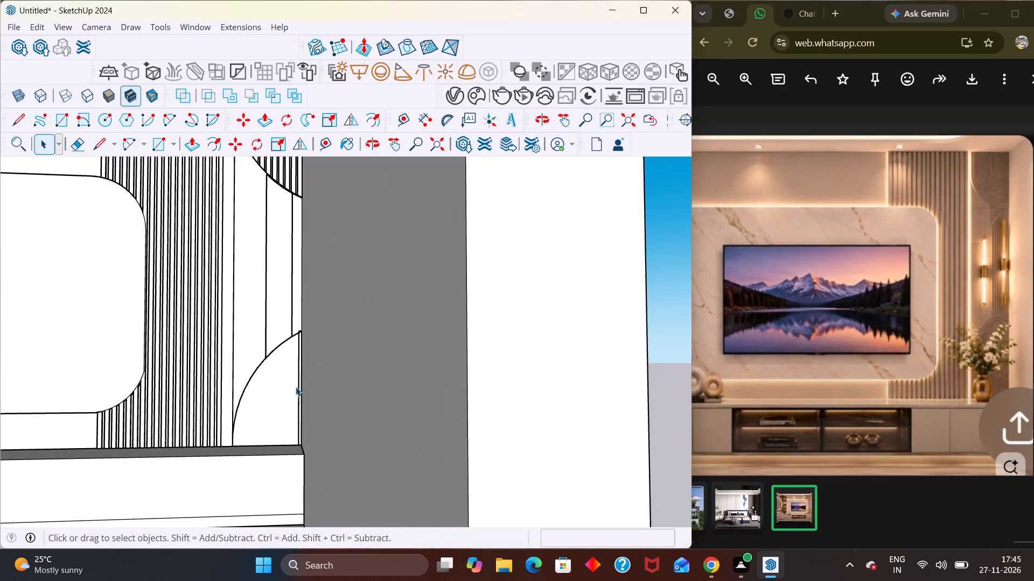
{"action": "scroll", "coordinate": [304, 358], "scroll_direction": "up", "scroll_amount": 6}
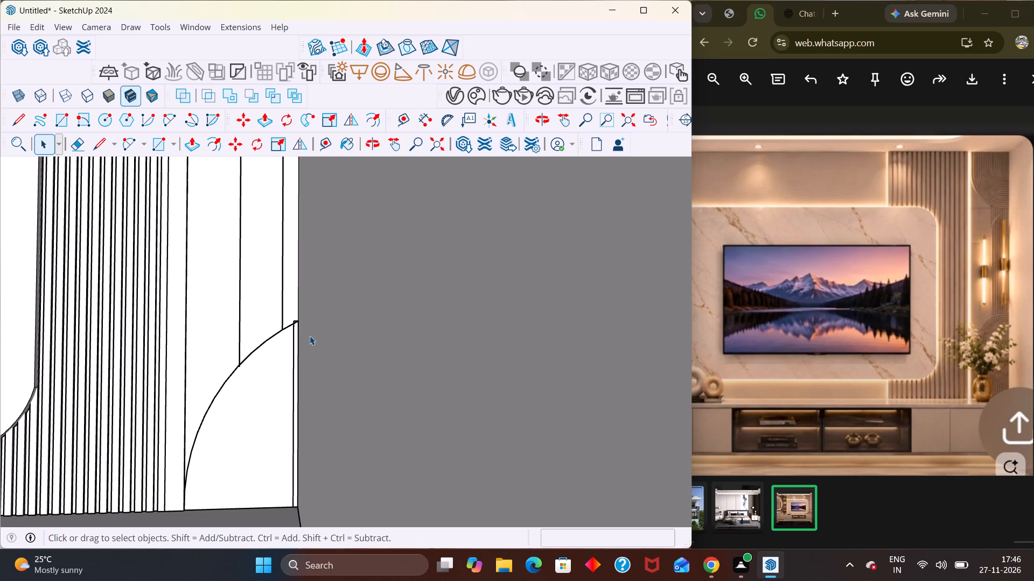
{"action": "scroll", "coordinate": [280, 338], "scroll_direction": "up", "scroll_amount": 14}
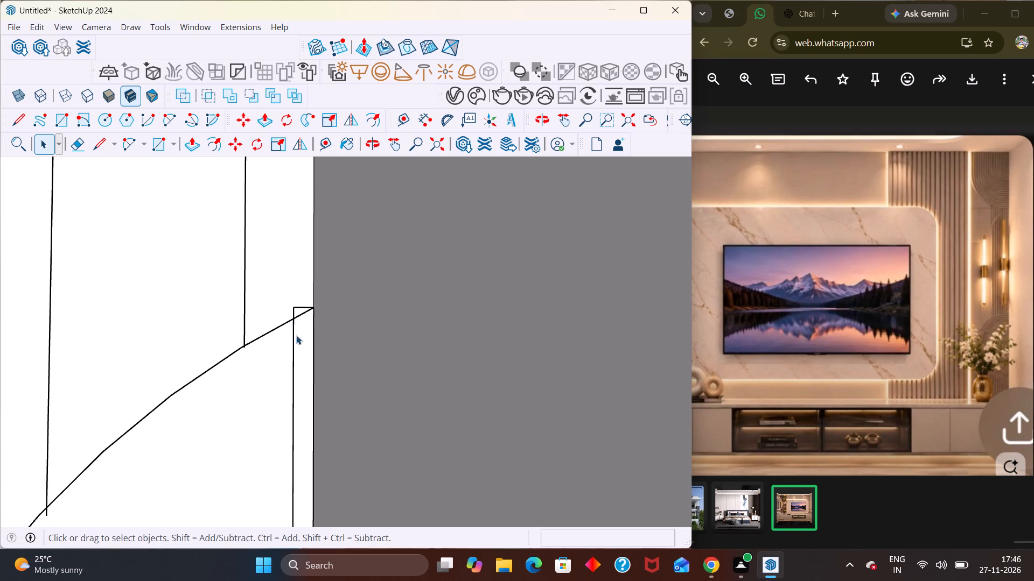
{"action": "left_click", "coordinate": [295, 336]}
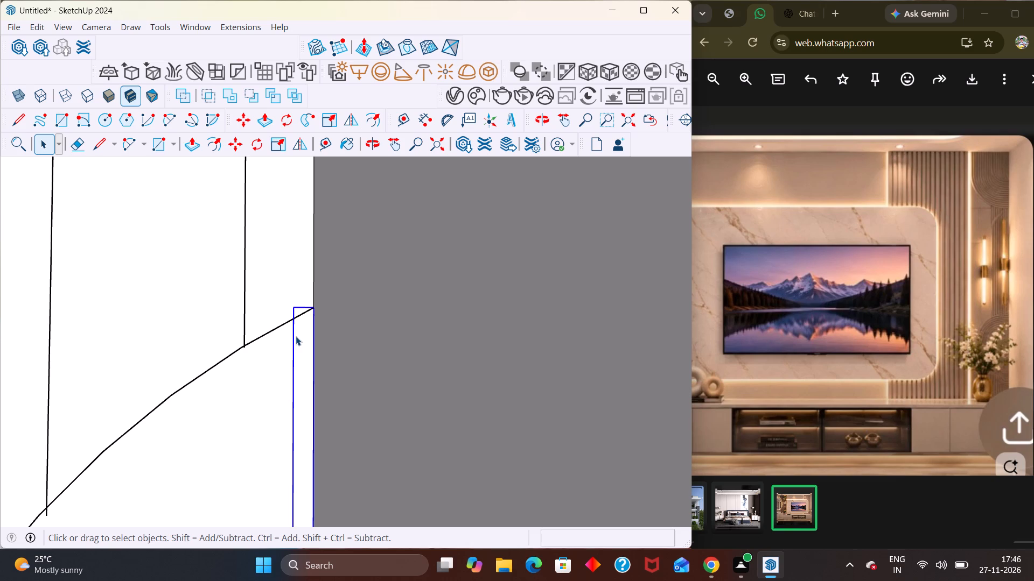
{"action": "key", "text": "p"}
{"action": "left_click", "coordinate": [302, 340]}
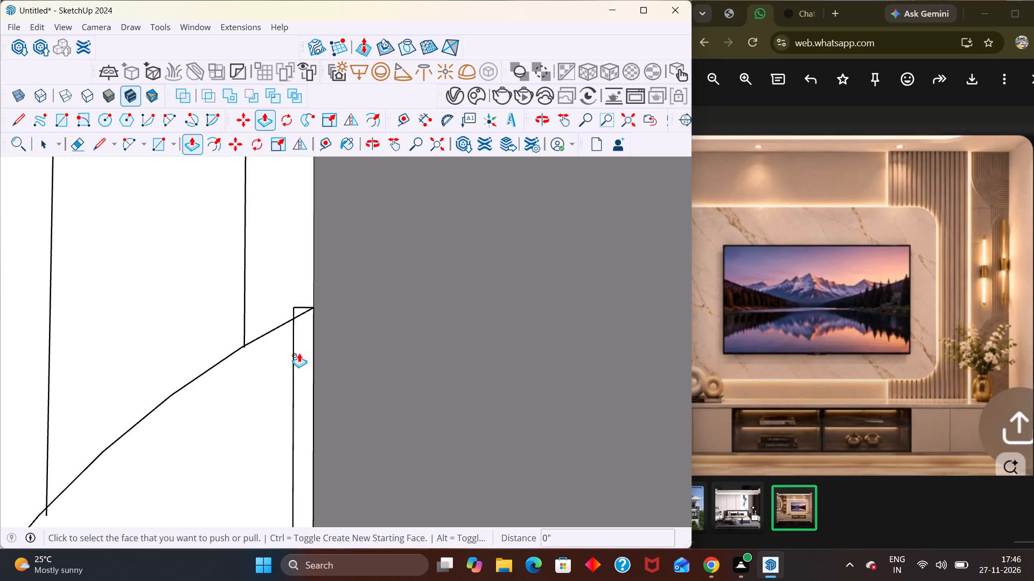
{"action": "key", "text": "space"}
{"action": "left_click", "coordinate": [301, 348]}
{"action": "scroll", "coordinate": [312, 343], "scroll_direction": "up", "scroll_amount": 12}
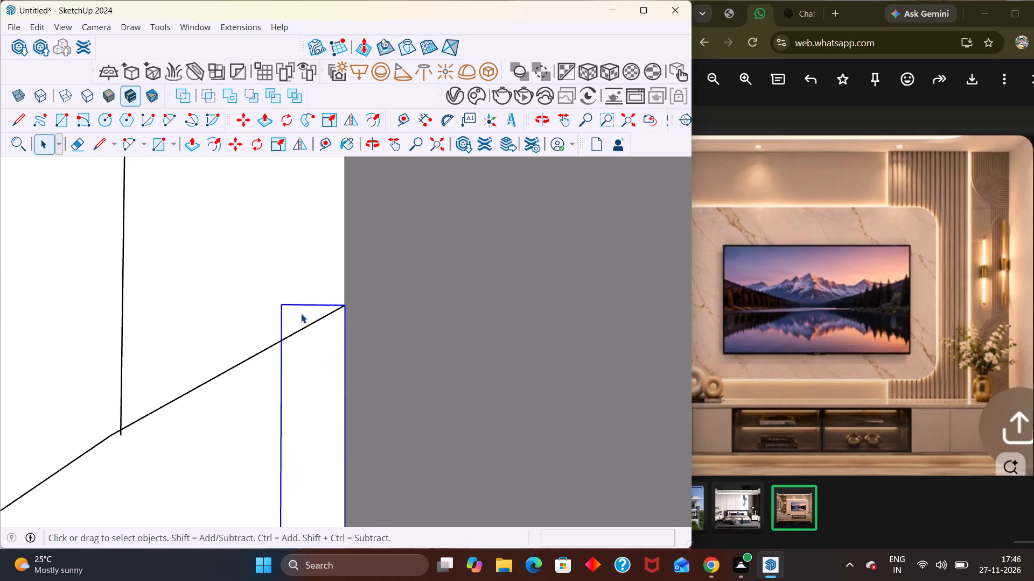
{"action": "scroll", "coordinate": [301, 314], "scroll_direction": "up", "scroll_amount": 3}
{"action": "double_click", "coordinate": [302, 401]}
{"action": "double_click", "coordinate": [300, 401]}
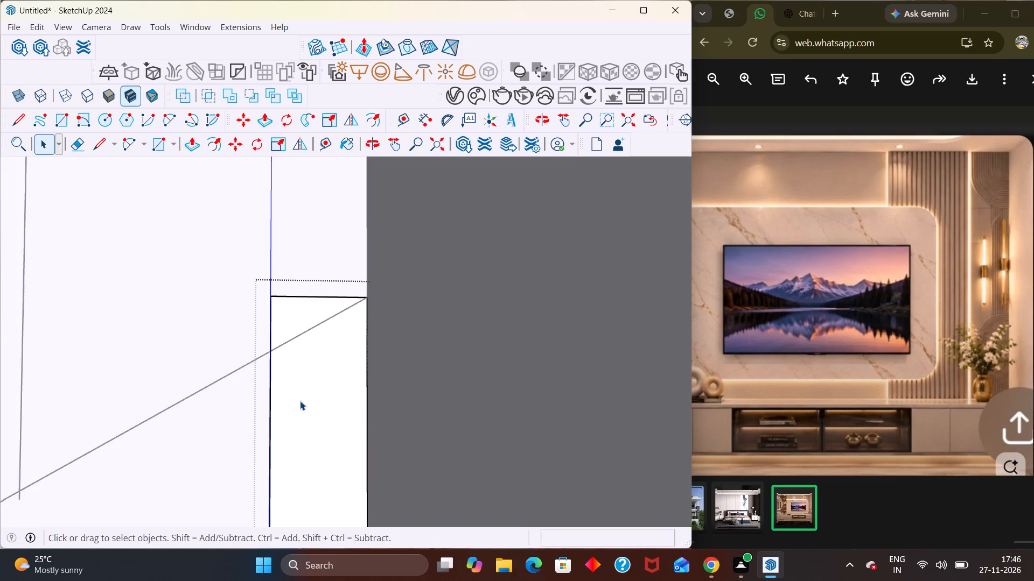
{"action": "key", "text": "p"}
{"action": "left_click", "coordinate": [300, 401]}
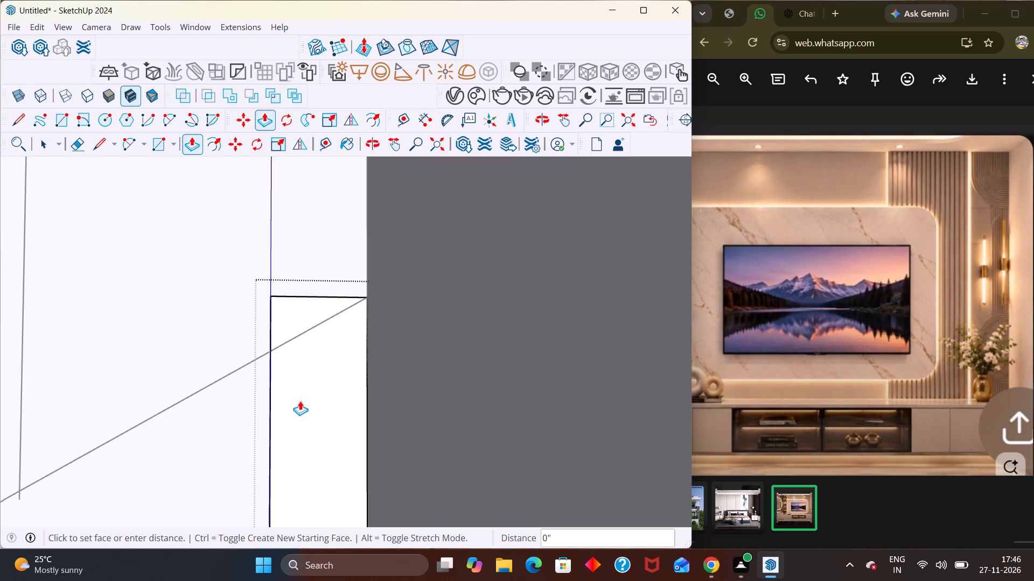
{"action": "scroll", "coordinate": [304, 421], "scroll_direction": "down", "scroll_amount": 7}
{"action": "middle_click_drag", "start_coordinate": [296, 414], "coordinate": [395, 474]}
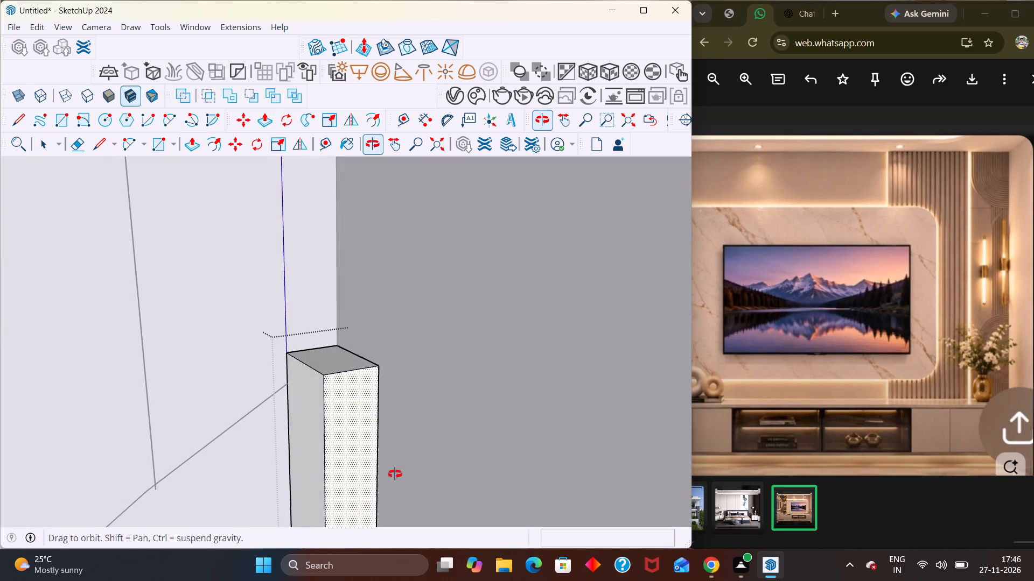
{"action": "middle_click_drag", "start_coordinate": [395, 474], "coordinate": [397, 470]}
{"action": "scroll", "coordinate": [311, 420], "scroll_direction": "down", "scroll_amount": 8}
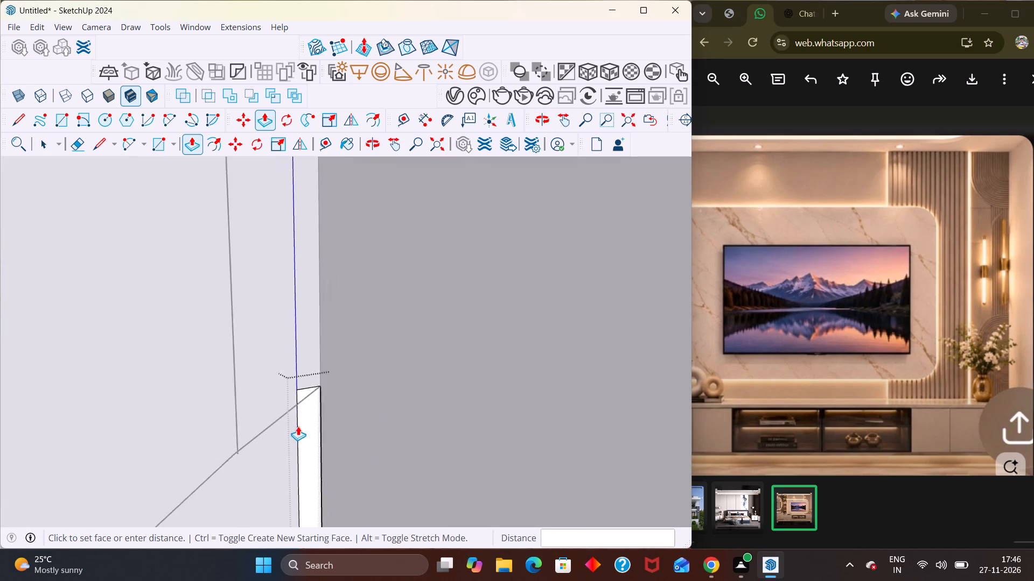
{"action": "scroll", "coordinate": [298, 426], "scroll_direction": "down", "scroll_amount": 20}
{"action": "scroll", "coordinate": [298, 426], "scroll_direction": "down", "scroll_amount": 3}
{"action": "scroll", "coordinate": [256, 268], "scroll_direction": "up", "scroll_amount": 4}
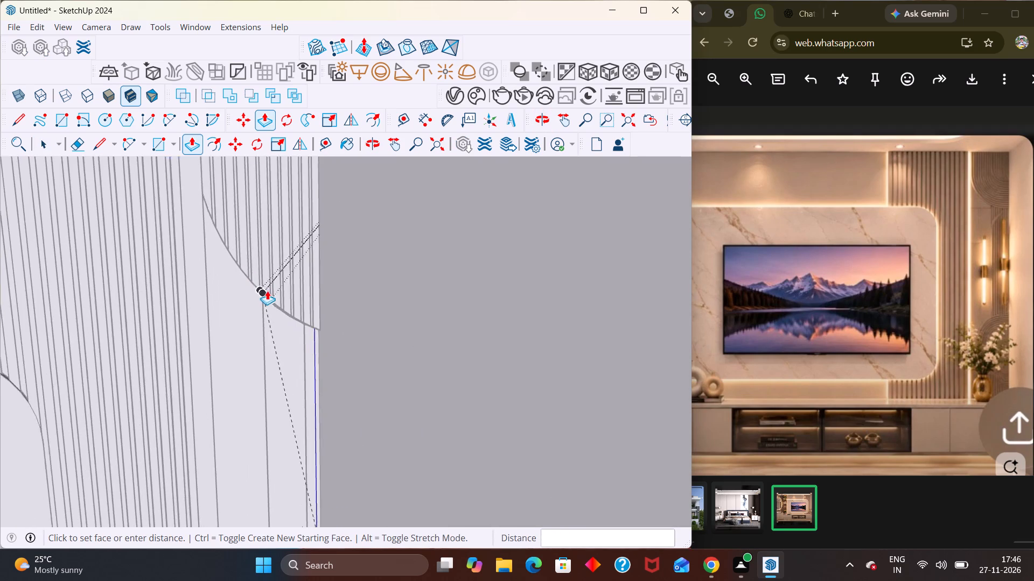
{"action": "scroll", "coordinate": [267, 290], "scroll_direction": "up", "scroll_amount": 2}
{"action": "left_click", "coordinate": [308, 328]}
Copy the lower arc's slat about 1' 10 1/8" along the red axis to the arc's far end, dividing the span into 15 copies.
{"action": "scroll", "coordinate": [308, 328], "scroll_direction": "down", "scroll_amount": 12}
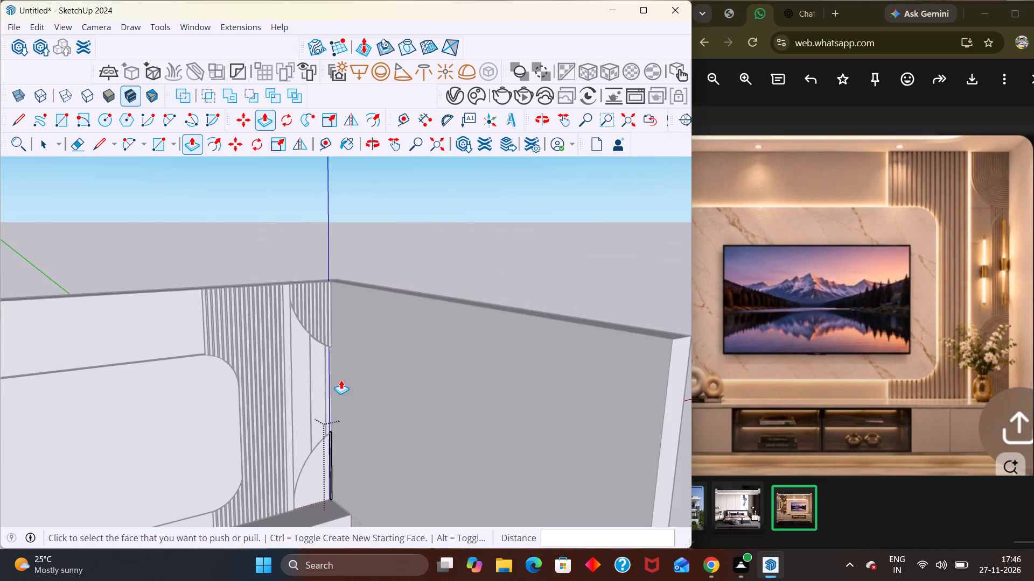
{"action": "scroll", "coordinate": [338, 426], "scroll_direction": "up", "scroll_amount": 13}
{"action": "key", "text": "space"}
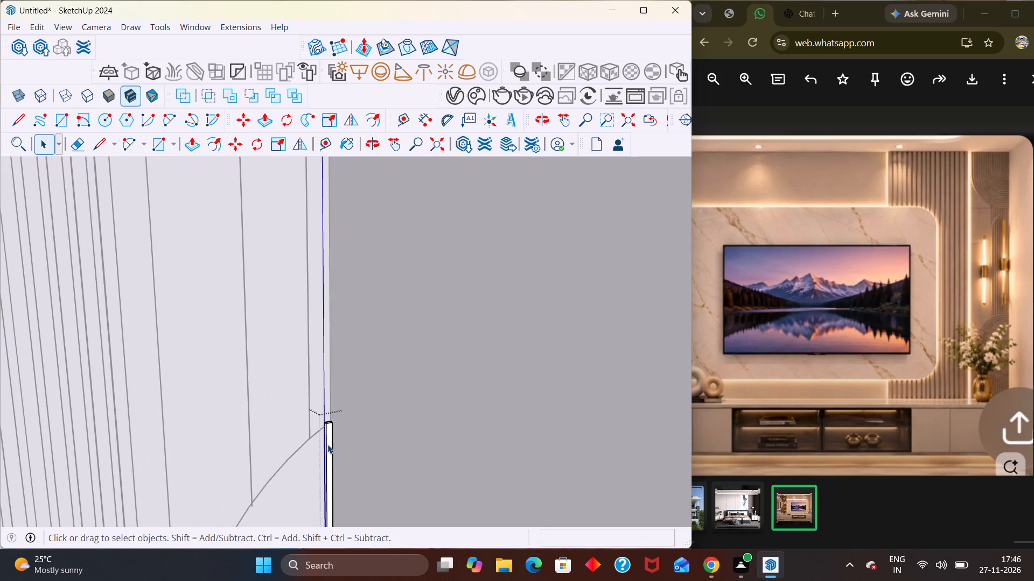
{"action": "left_click", "coordinate": [327, 444]}
{"action": "scroll", "coordinate": [327, 444], "scroll_direction": "up", "scroll_amount": 8}
{"action": "double_click", "coordinate": [327, 444]}
{"action": "left_click", "coordinate": [327, 444]}
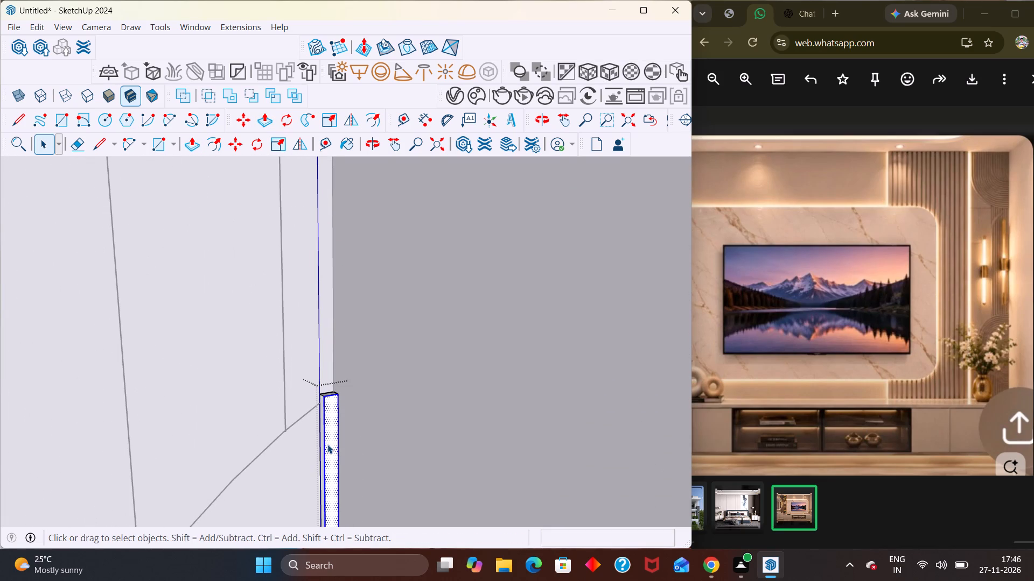
{"action": "key", "text": "m"}
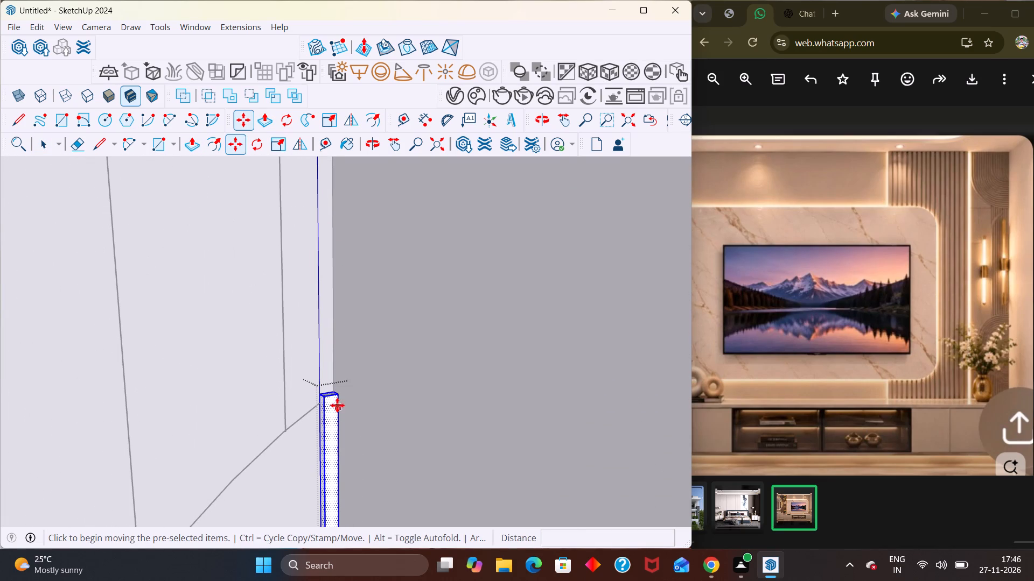
{"action": "left_click", "coordinate": [337, 397]}
{"action": "scroll", "coordinate": [334, 384], "scroll_direction": "down", "scroll_amount": 16}
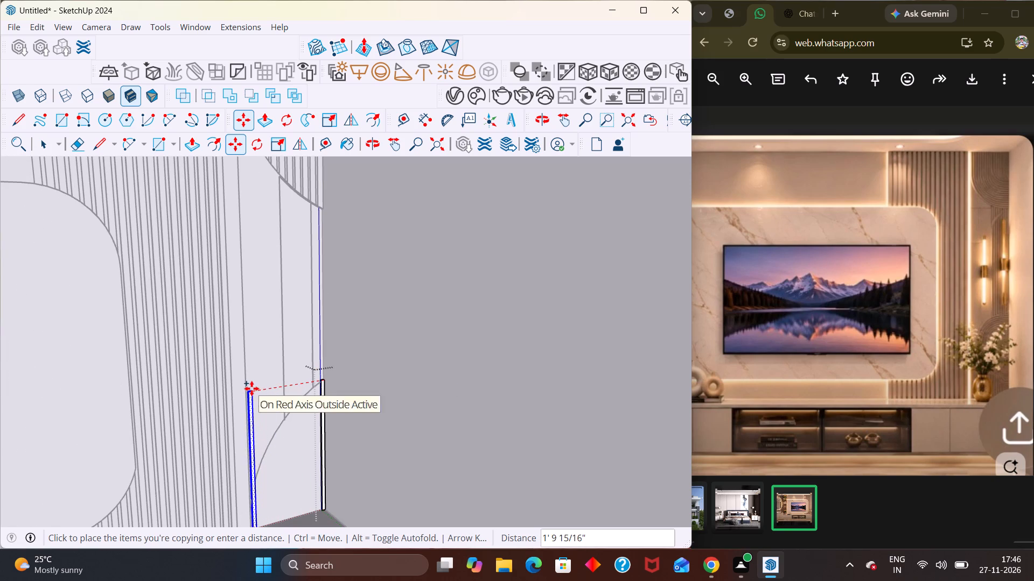
{"action": "scroll", "coordinate": [250, 388], "scroll_direction": "up", "scroll_amount": 8}
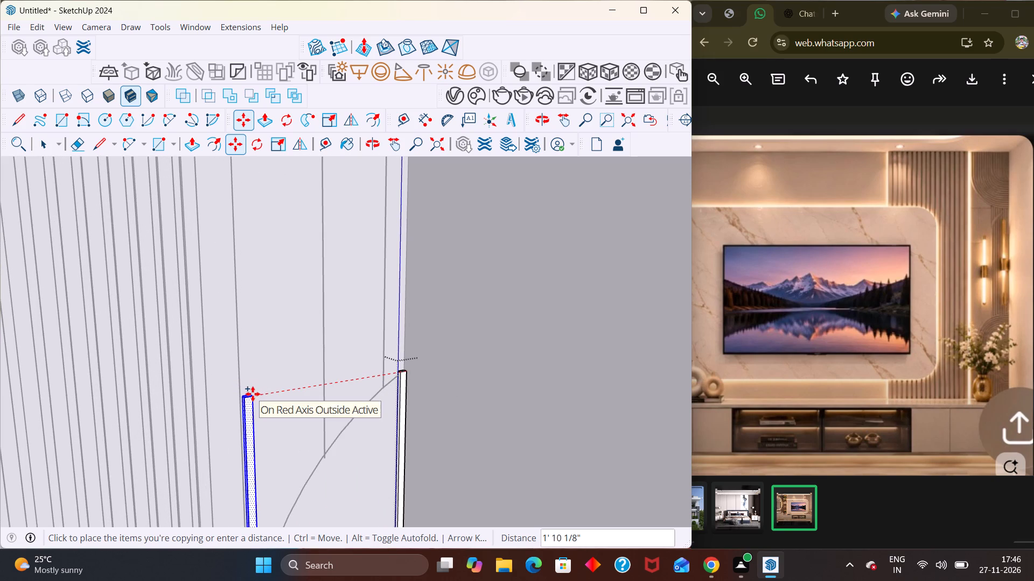
{"action": "middle_click_drag", "start_coordinate": [253, 394], "coordinate": [285, 463]}
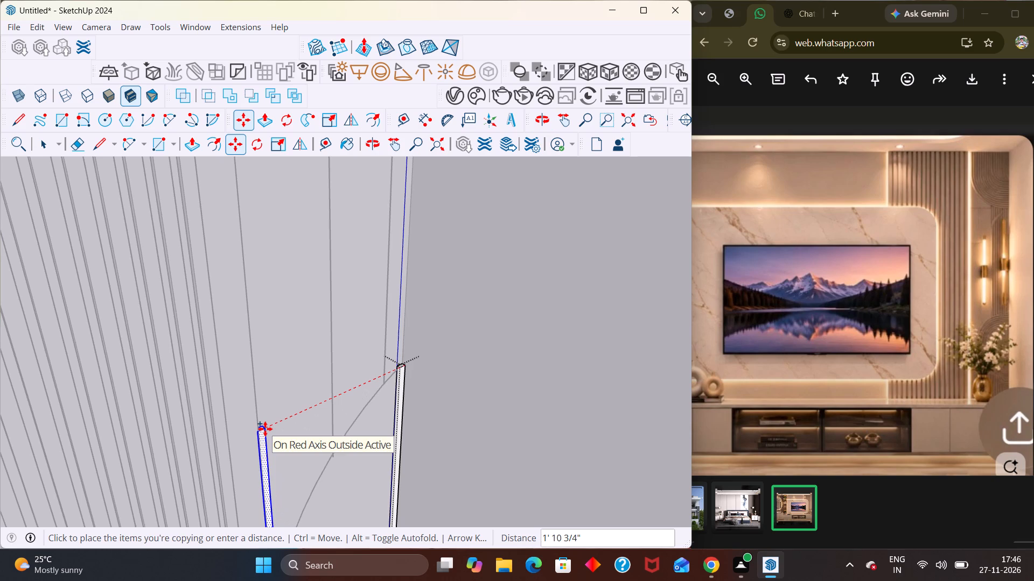
{"action": "middle_click_drag", "start_coordinate": [271, 429], "coordinate": [321, 500]}
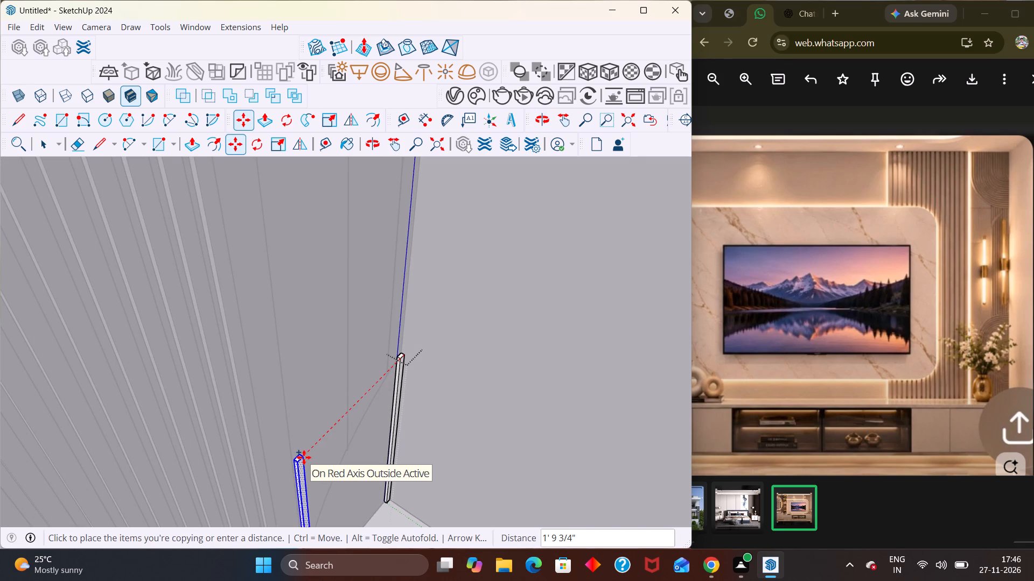
{"action": "left_click", "coordinate": [302, 459]}
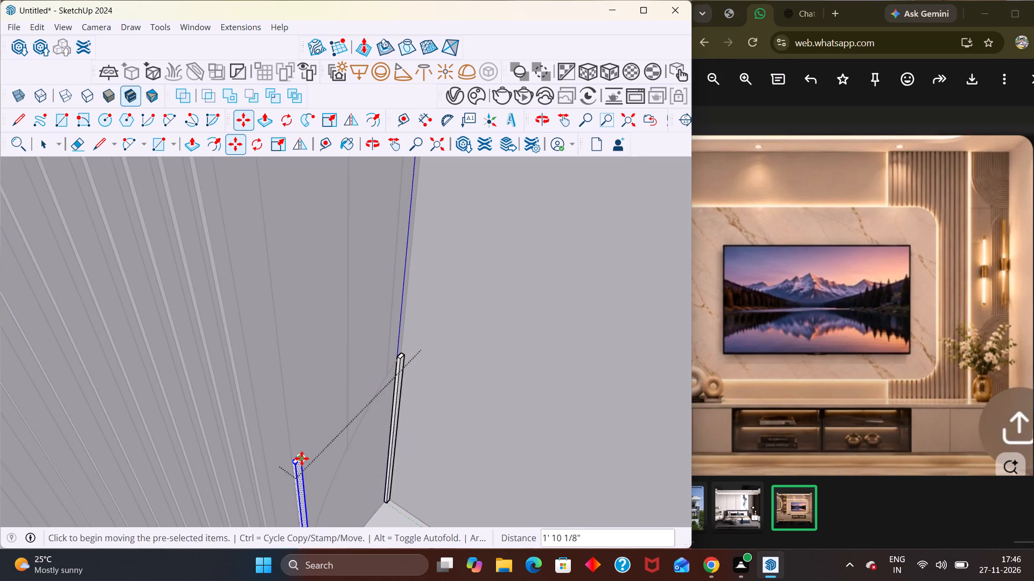
{"action": "type", "text": "/15"}
{"action": "key", "text": "Return"}
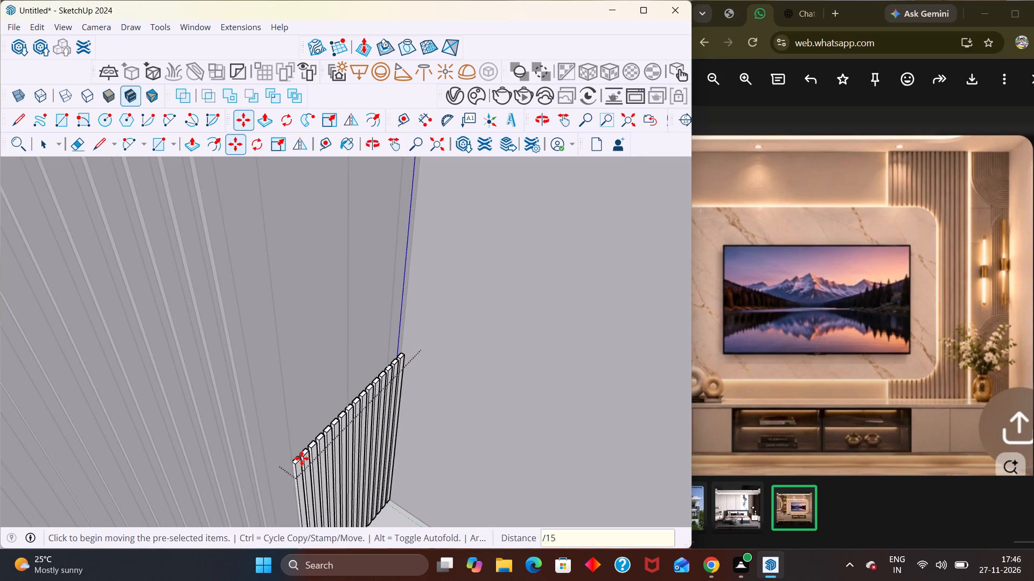
{"action": "middle_click_drag", "start_coordinate": [304, 457], "coordinate": [196, 349]}
{"action": "scroll", "coordinate": [199, 351], "scroll_direction": "down", "scroll_amount": 15}
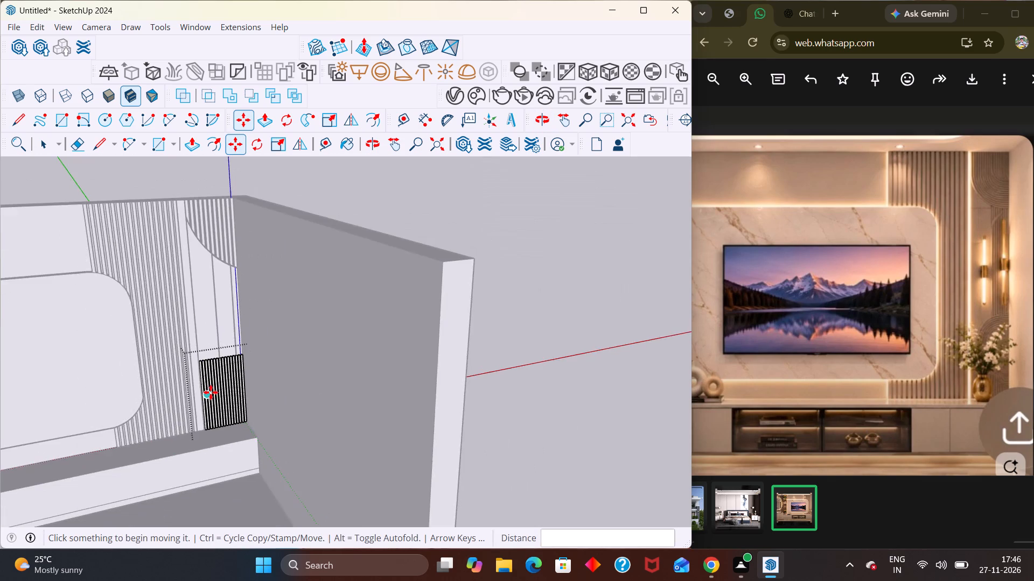
{"action": "middle_click_drag", "start_coordinate": [211, 392], "coordinate": [182, 331]}
{"action": "key", "text": "space"}
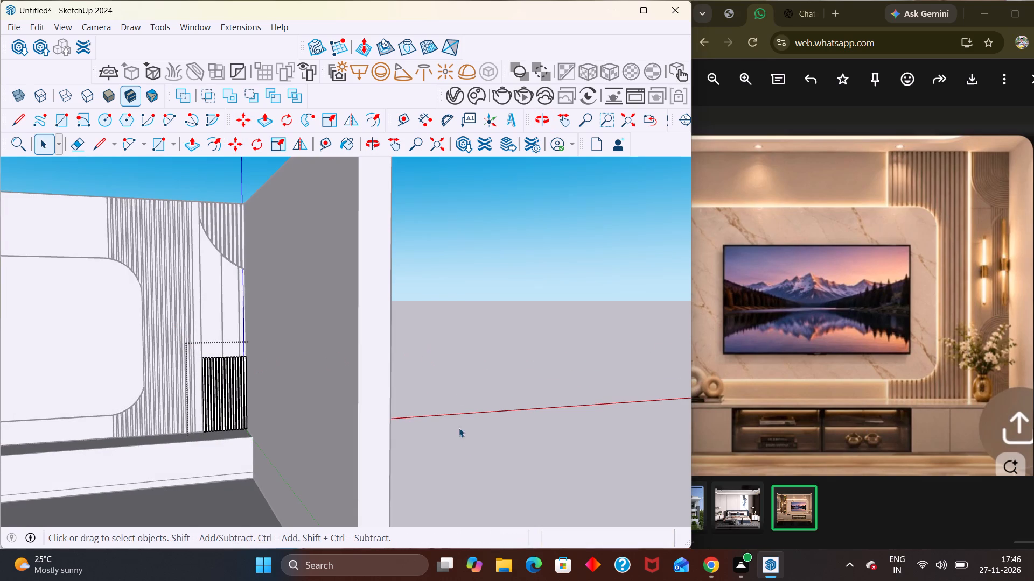
{"action": "left_click", "coordinate": [463, 444]}
Reopen the group of copied slats at the lower arc for editing.
{"action": "scroll", "coordinate": [154, 377], "scroll_direction": "up", "scroll_amount": 7}
{"action": "scroll", "coordinate": [283, 374], "scroll_direction": "down", "scroll_amount": 1}
{"action": "middle_click_drag", "start_coordinate": [275, 375], "coordinate": [232, 373]}
{"action": "scroll", "coordinate": [280, 398], "scroll_direction": "up", "scroll_amount": 3}
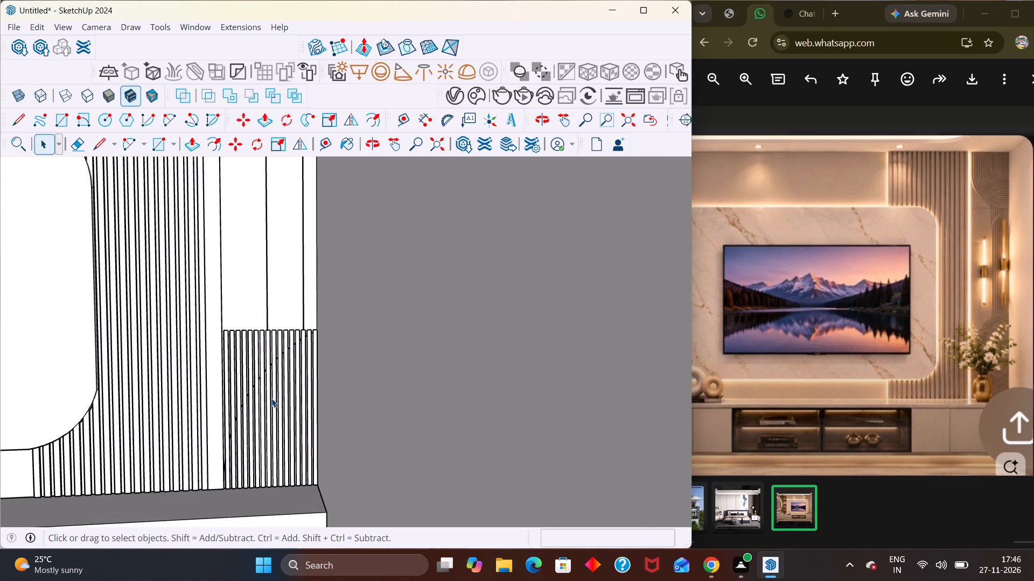
{"action": "left_click", "coordinate": [270, 398]}
{"action": "double_click", "coordinate": [270, 393]}
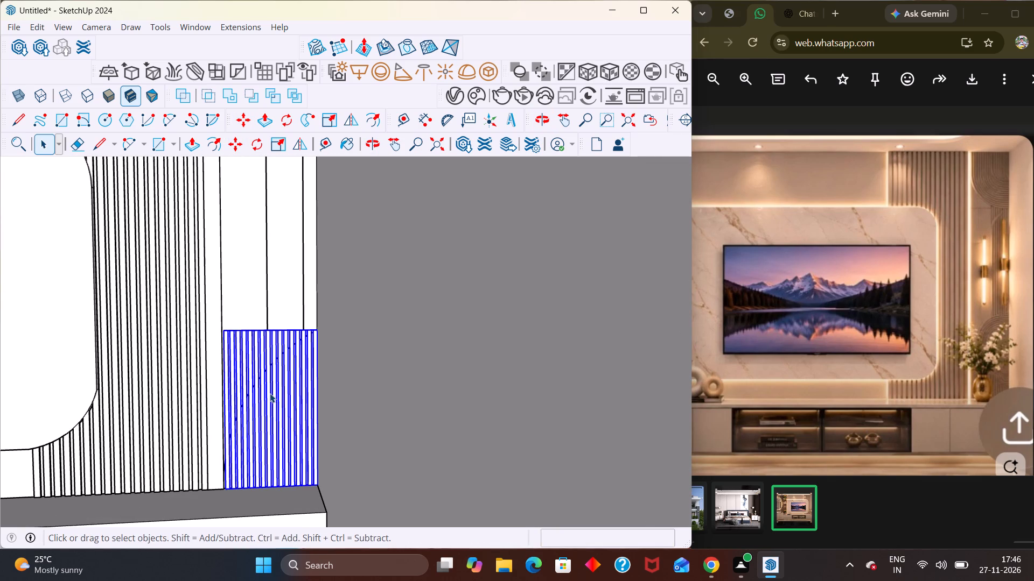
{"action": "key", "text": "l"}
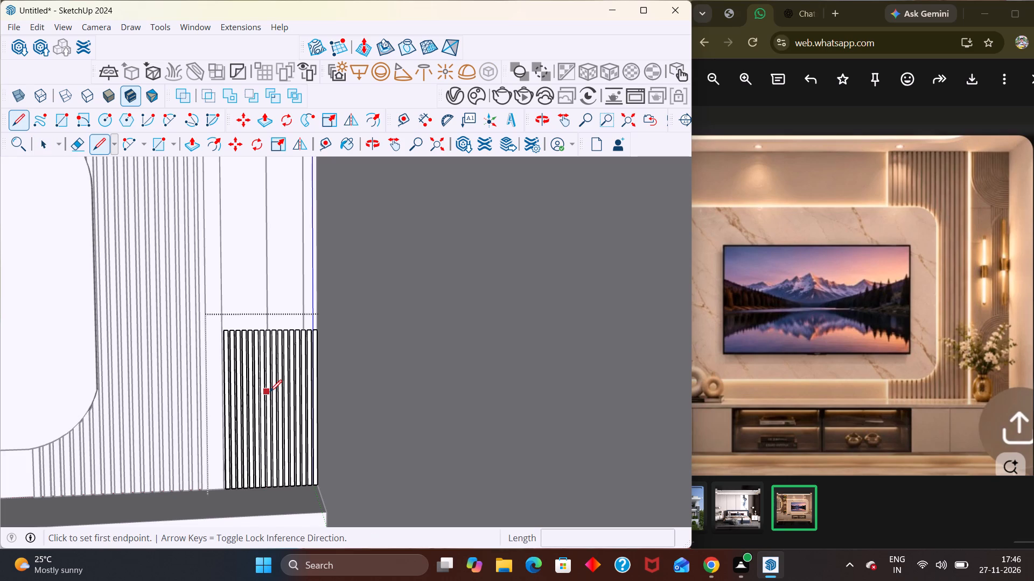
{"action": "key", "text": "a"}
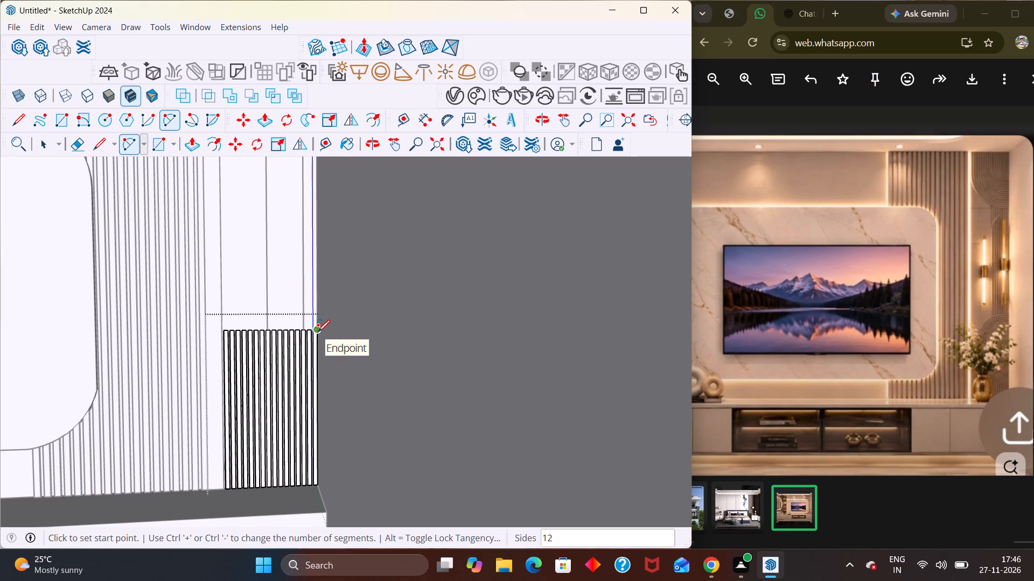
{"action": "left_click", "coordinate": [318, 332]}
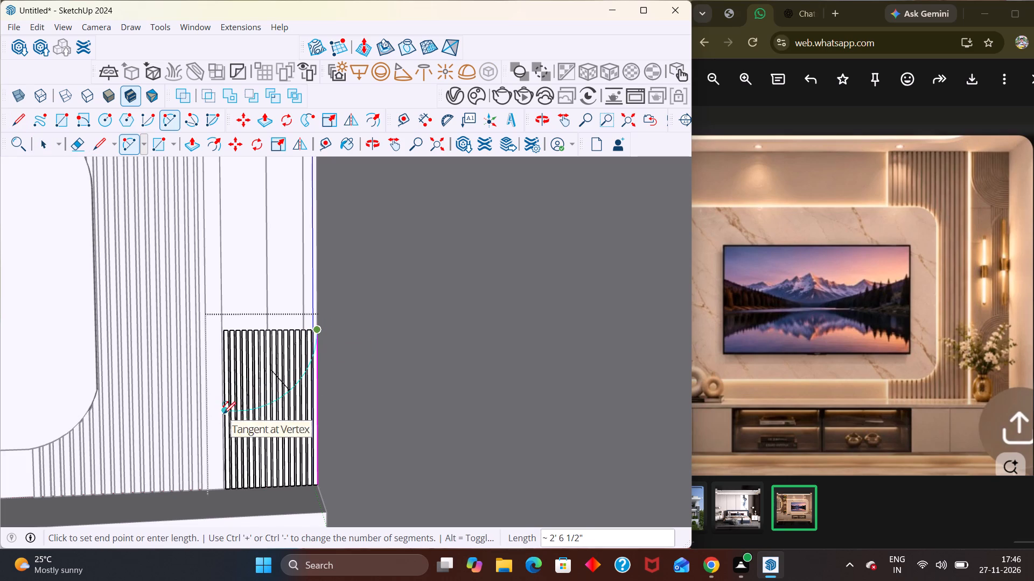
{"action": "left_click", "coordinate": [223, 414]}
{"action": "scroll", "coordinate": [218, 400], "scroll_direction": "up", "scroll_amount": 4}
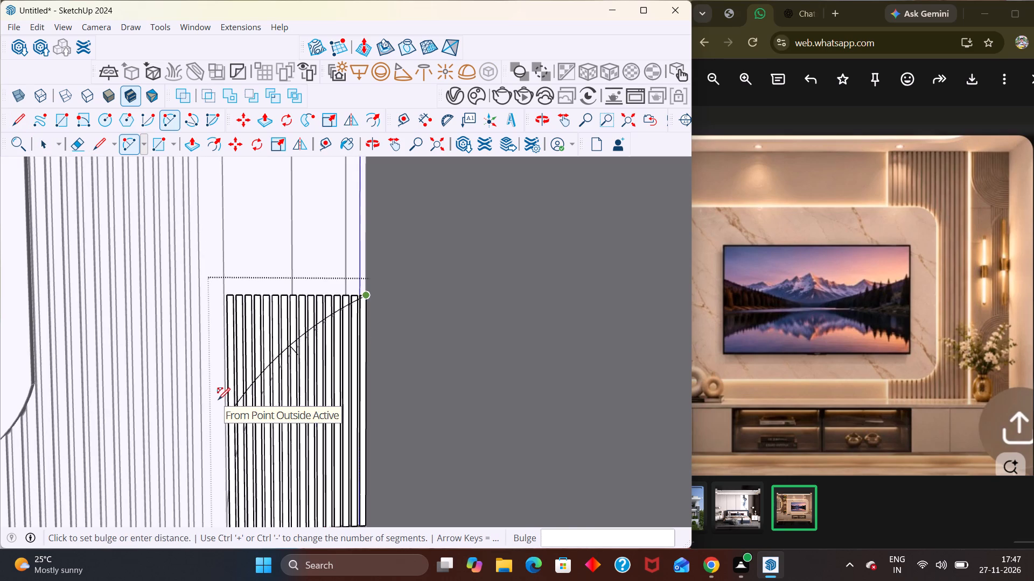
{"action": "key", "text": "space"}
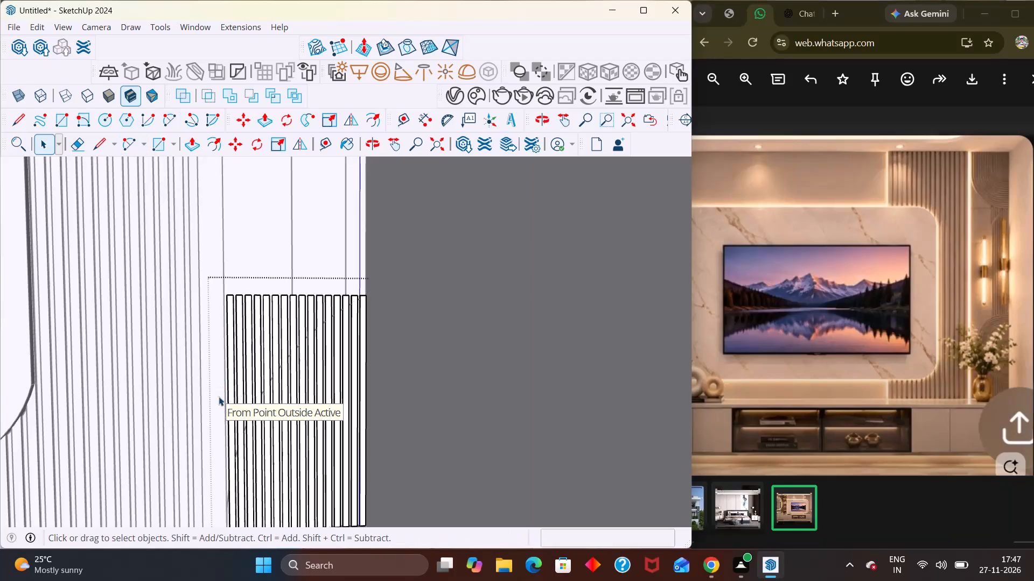
Draw a 2-point arc about 3' 1/16" long with a 4 5/16" bulge across the slats, from the wall-side top corner to the outermost slat's edge.
{"action": "key", "text": "a"}
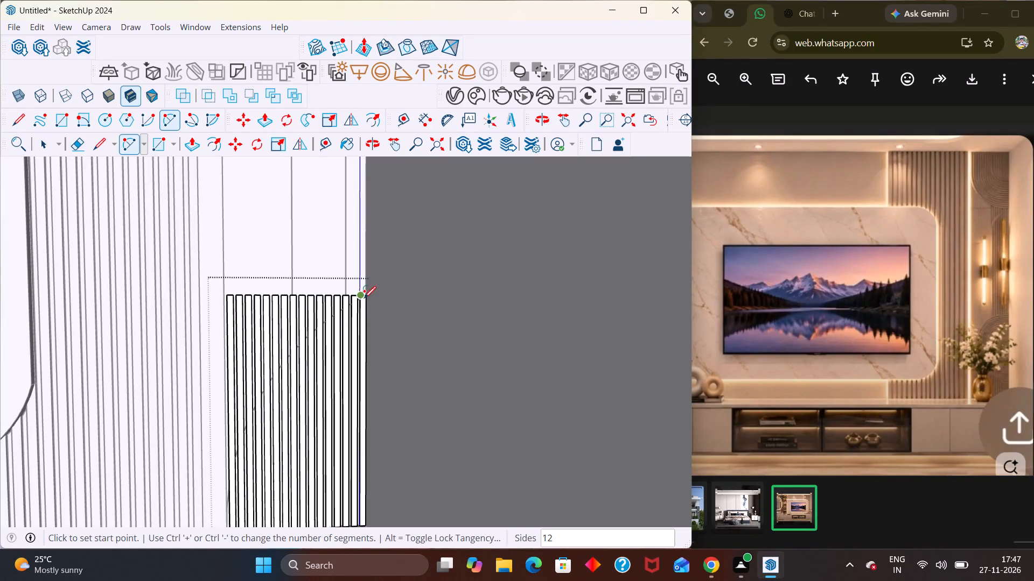
{"action": "left_click", "coordinate": [368, 296]}
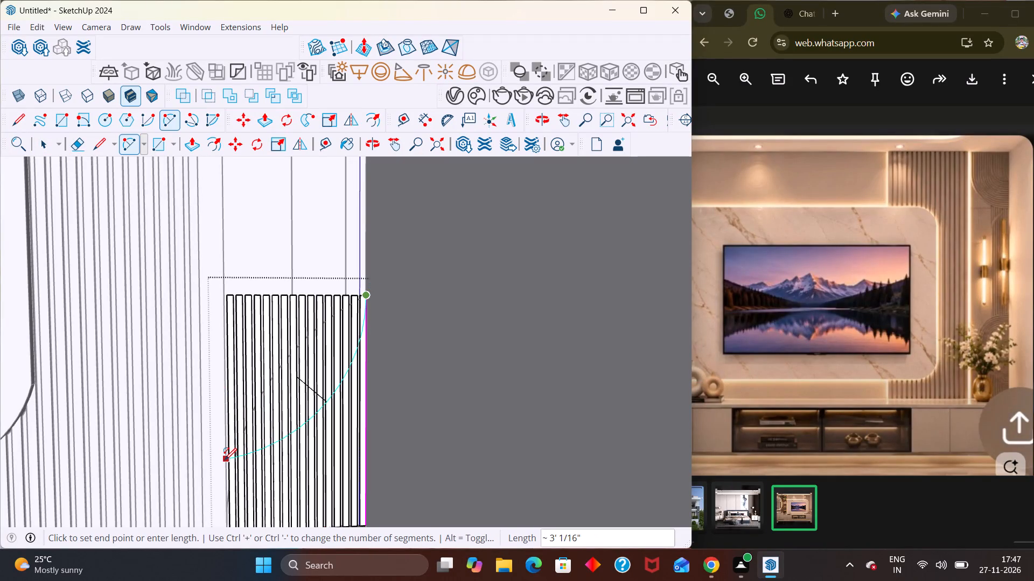
{"action": "left_click", "coordinate": [226, 457]}
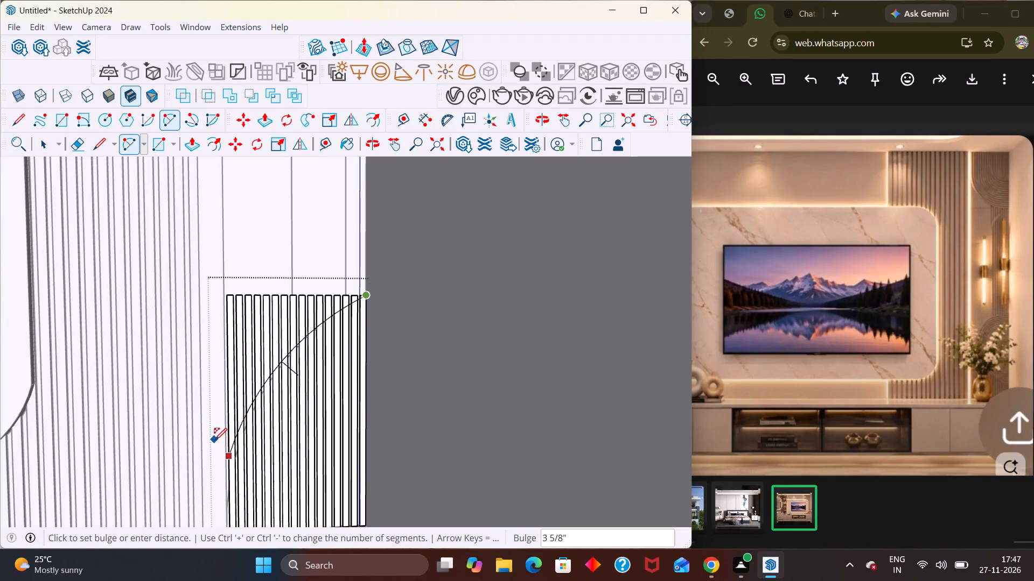
{"action": "left_click", "coordinate": [210, 439]}
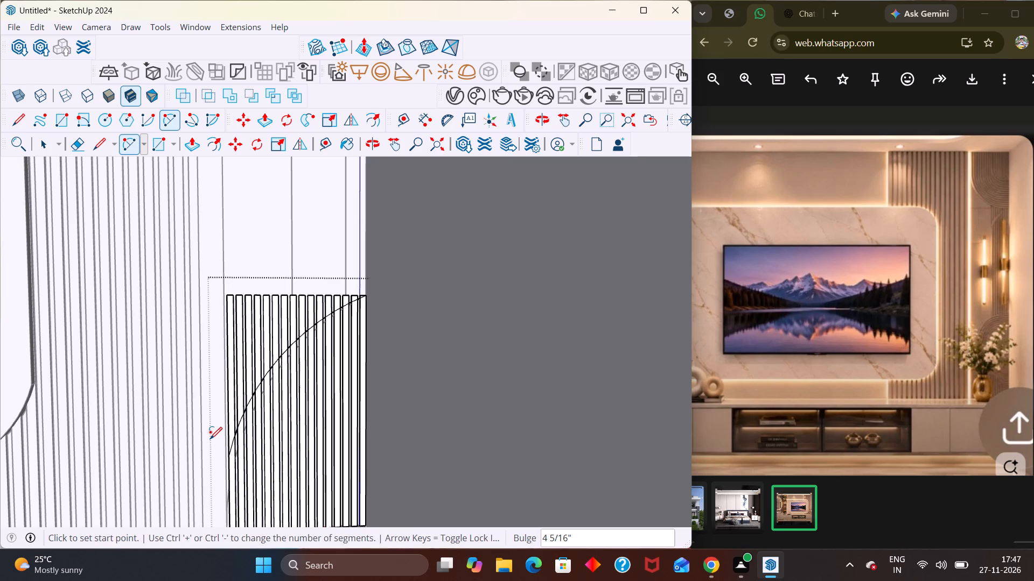
Erase the parts of the outer slats that rise above the new arc, including their top edges.
{"action": "key", "text": "space"}
{"action": "type", "text": "E"}
{"action": "left_click_drag", "start_coordinate": [248, 362], "coordinate": [266, 330]}
{"action": "left_click_drag", "start_coordinate": [229, 344], "coordinate": [297, 314]}
{"action": "left_click_drag", "start_coordinate": [228, 327], "coordinate": [250, 294]}
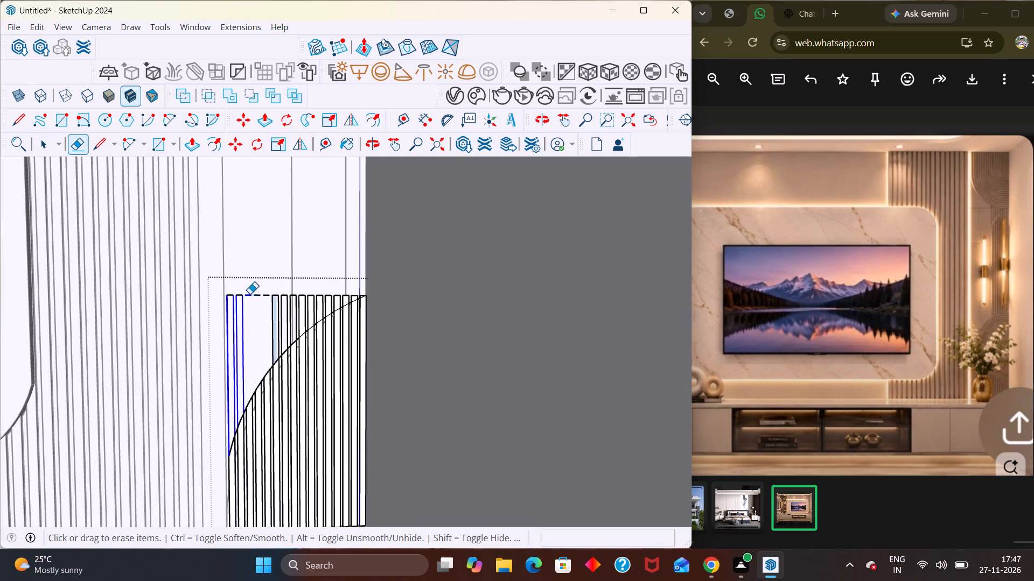
{"action": "left_click_drag", "start_coordinate": [250, 294], "coordinate": [251, 292]}
{"action": "left_click_drag", "start_coordinate": [221, 311], "coordinate": [269, 275]}
{"action": "left_click_drag", "start_coordinate": [247, 309], "coordinate": [273, 321]}
{"action": "left_click_drag", "start_coordinate": [255, 331], "coordinate": [329, 281]}
{"action": "left_click_drag", "start_coordinate": [234, 287], "coordinate": [251, 304]}
{"action": "left_click", "coordinate": [251, 290]}
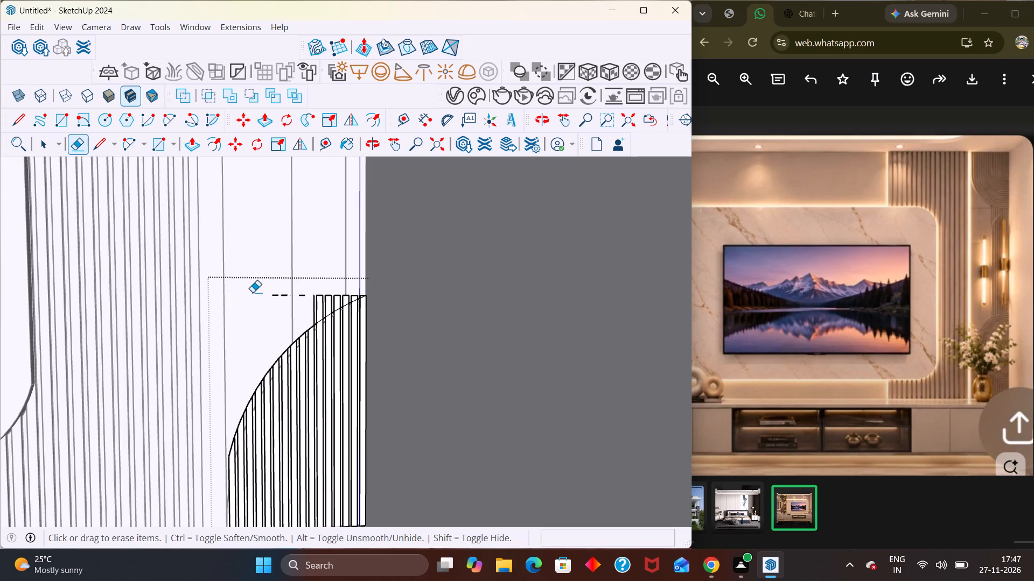
{"action": "left_click_drag", "start_coordinate": [244, 289], "coordinate": [278, 284]}
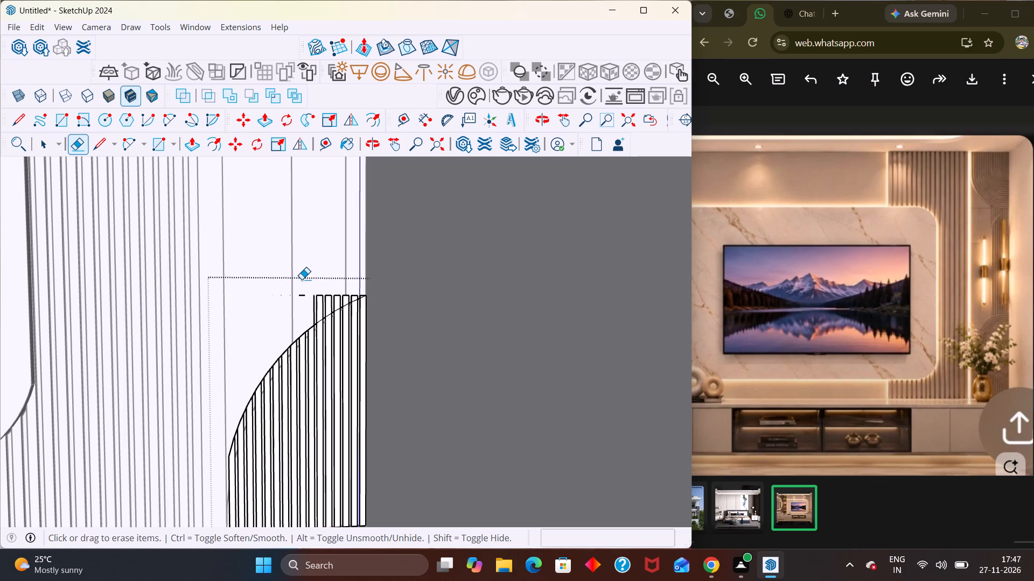
Erase the parts of the middle slats above the arc, working toward the side wall.
{"action": "scroll", "coordinate": [331, 285], "scroll_direction": "up", "scroll_amount": 6}
{"action": "left_click_drag", "start_coordinate": [248, 329], "coordinate": [275, 307]}
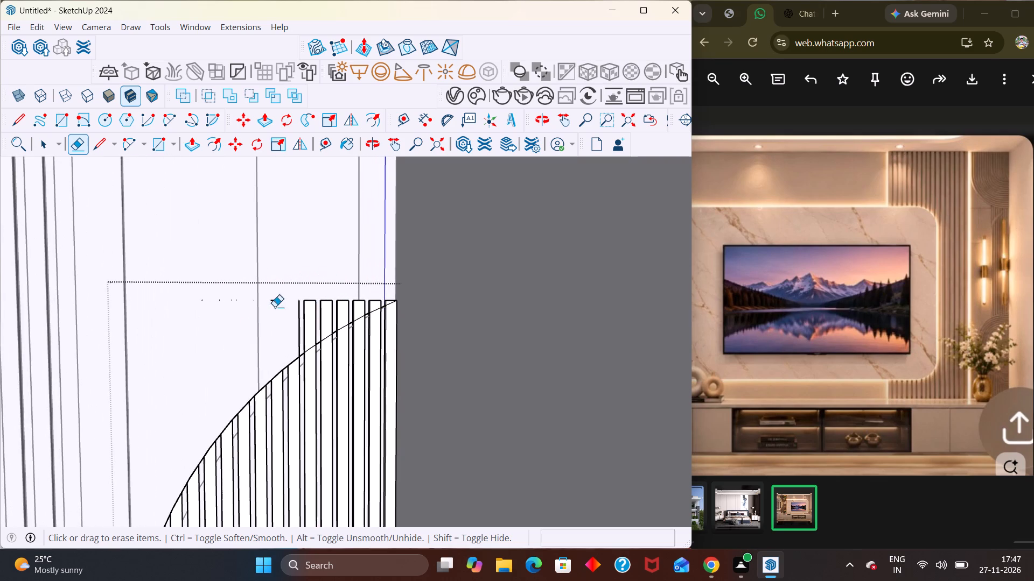
{"action": "left_click_drag", "start_coordinate": [275, 307], "coordinate": [313, 267]}
{"action": "left_click_drag", "start_coordinate": [264, 310], "coordinate": [371, 275]}
{"action": "left_click_drag", "start_coordinate": [282, 327], "coordinate": [366, 295]}
{"action": "left_click_drag", "start_coordinate": [287, 329], "coordinate": [357, 304]}
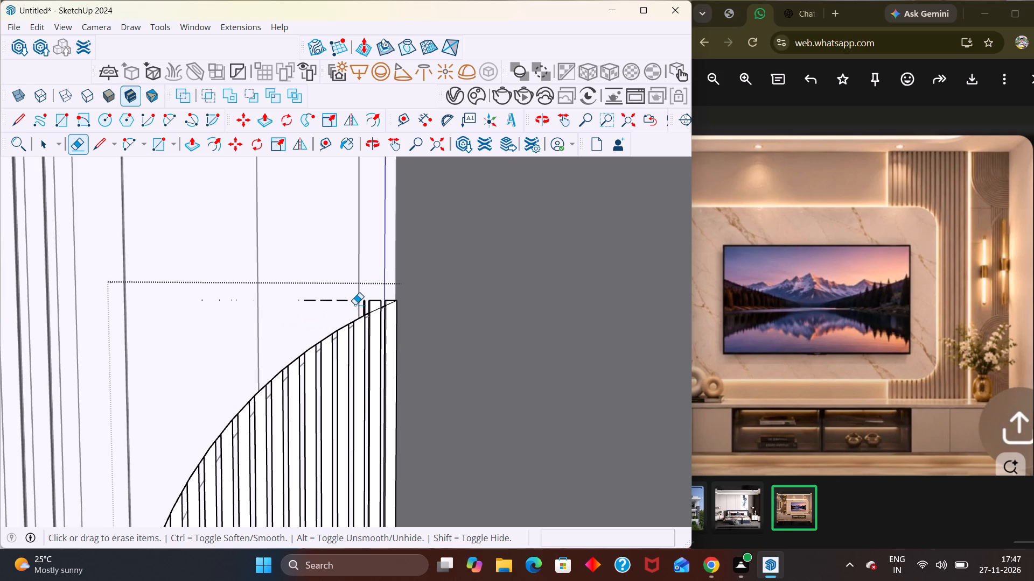
{"action": "left_click_drag", "start_coordinate": [292, 324], "coordinate": [352, 293]}
{"action": "left_click_drag", "start_coordinate": [287, 317], "coordinate": [323, 289]}
{"action": "left_click_drag", "start_coordinate": [280, 316], "coordinate": [344, 278]}
{"action": "left_click_drag", "start_coordinate": [295, 309], "coordinate": [350, 275]}
Erase the stray top-edge fragments left above the arc, and undo the pass that also removes slat edges below it.
{"action": "left_click_drag", "start_coordinate": [79, 267], "coordinate": [332, 301]}
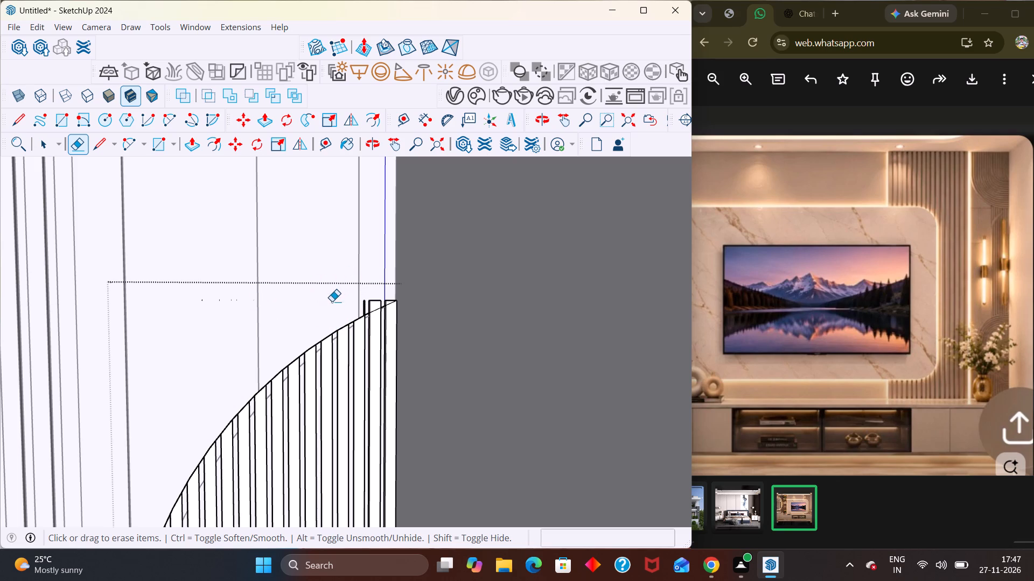
{"action": "left_click_drag", "start_coordinate": [307, 302], "coordinate": [222, 287]}
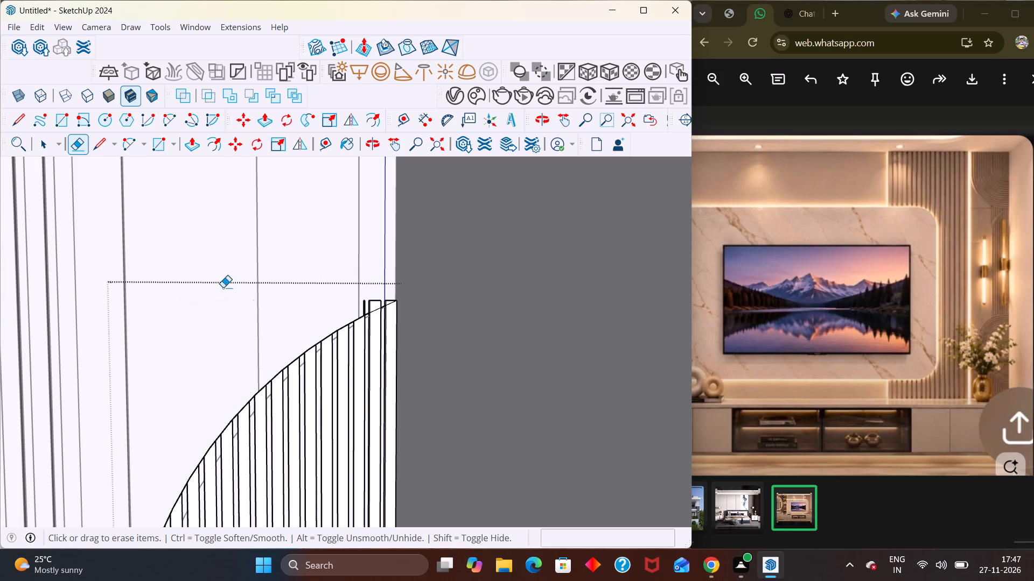
{"action": "left_click_drag", "start_coordinate": [174, 302], "coordinate": [340, 328]}
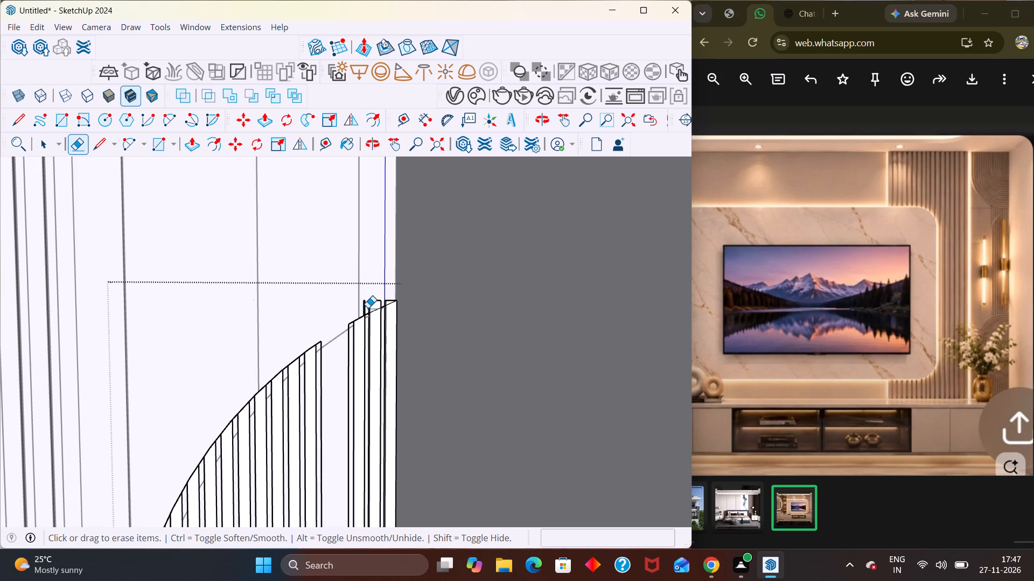
{"action": "key", "text": "ctrl+z"}
Erase the remaining slat edges and stray top-edge fragments above the lower arc, working toward the side wall.
{"action": "scroll", "coordinate": [368, 308], "scroll_direction": "up", "scroll_amount": 8}
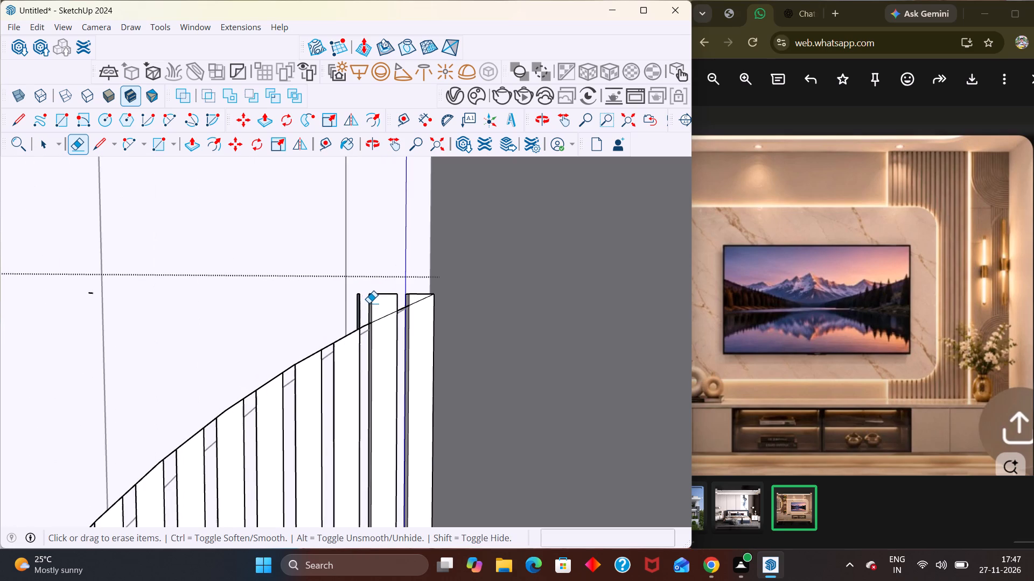
{"action": "left_click_drag", "start_coordinate": [331, 310], "coordinate": [399, 287]}
{"action": "scroll", "coordinate": [394, 296], "scroll_direction": "up", "scroll_amount": 4}
{"action": "left_click_drag", "start_coordinate": [392, 299], "coordinate": [432, 280]}
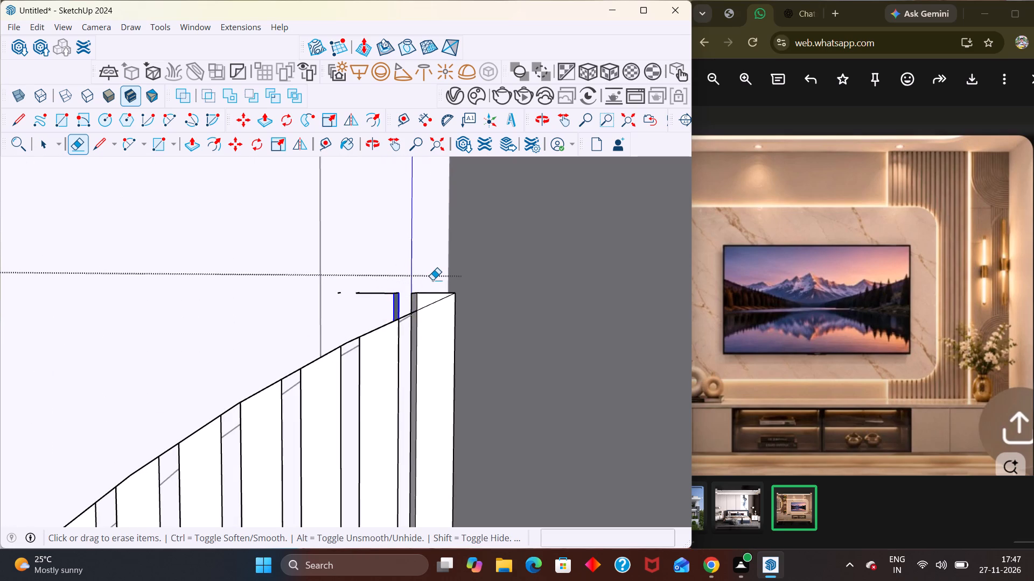
{"action": "left_click_drag", "start_coordinate": [432, 280], "coordinate": [431, 280]}
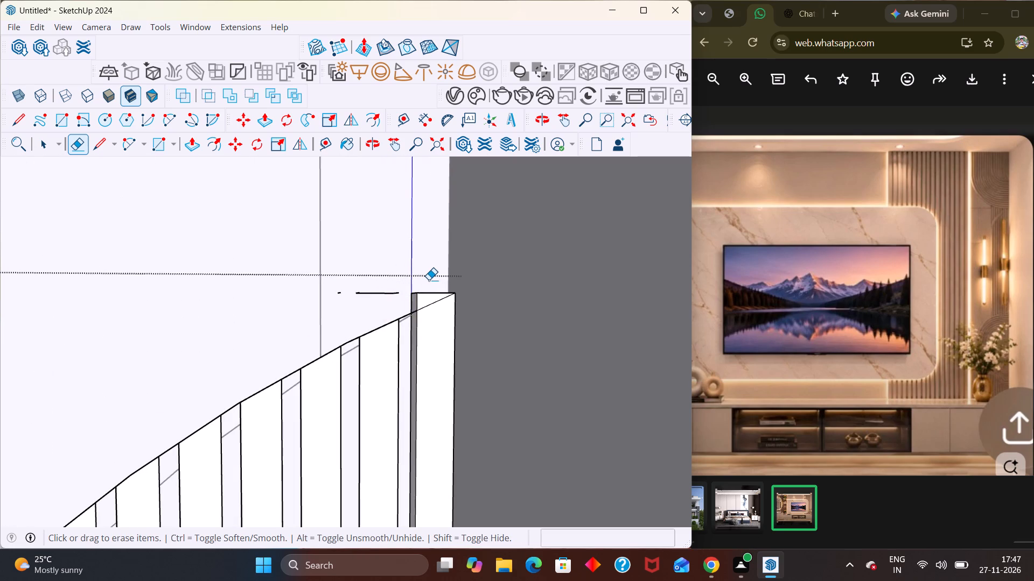
{"action": "scroll", "coordinate": [428, 282], "scroll_direction": "up", "scroll_amount": 3}
{"action": "left_click_drag", "start_coordinate": [327, 326], "coordinate": [359, 265]}
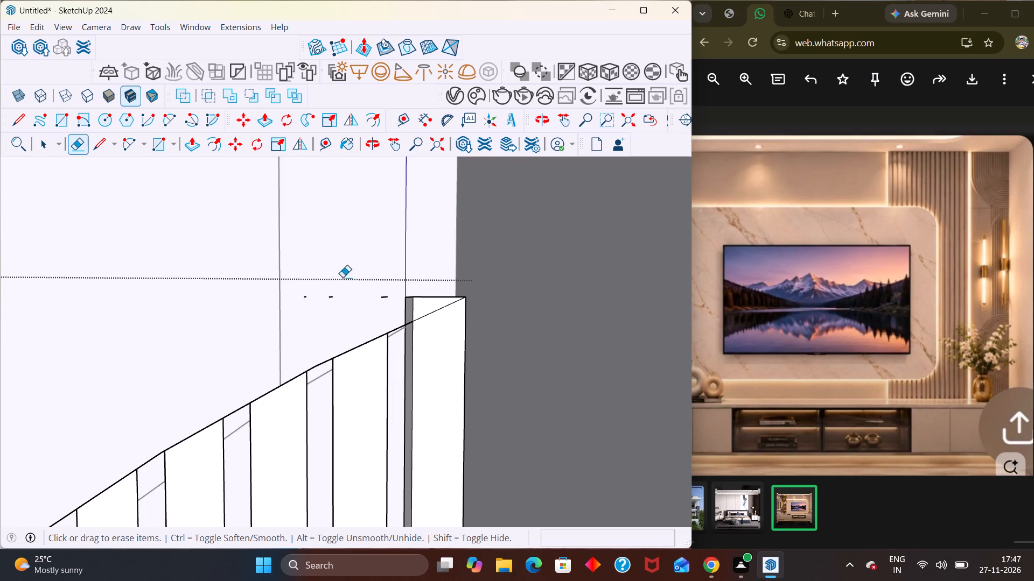
{"action": "left_click_drag", "start_coordinate": [281, 318], "coordinate": [339, 280]}
{"action": "left_click_drag", "start_coordinate": [299, 304], "coordinate": [292, 305]}
{"action": "left_click_drag", "start_coordinate": [292, 305], "coordinate": [304, 303]}
{"action": "left_click_drag", "start_coordinate": [343, 307], "coordinate": [389, 282]}
{"action": "left_click_drag", "start_coordinate": [389, 282], "coordinate": [372, 308]}
Erase the part of the slat beside the side wall above the arc, including its top edge, and close the slat group.
{"action": "left_click_drag", "start_coordinate": [372, 308], "coordinate": [446, 285]}
{"action": "left_click_drag", "start_coordinate": [393, 311], "coordinate": [471, 279]}
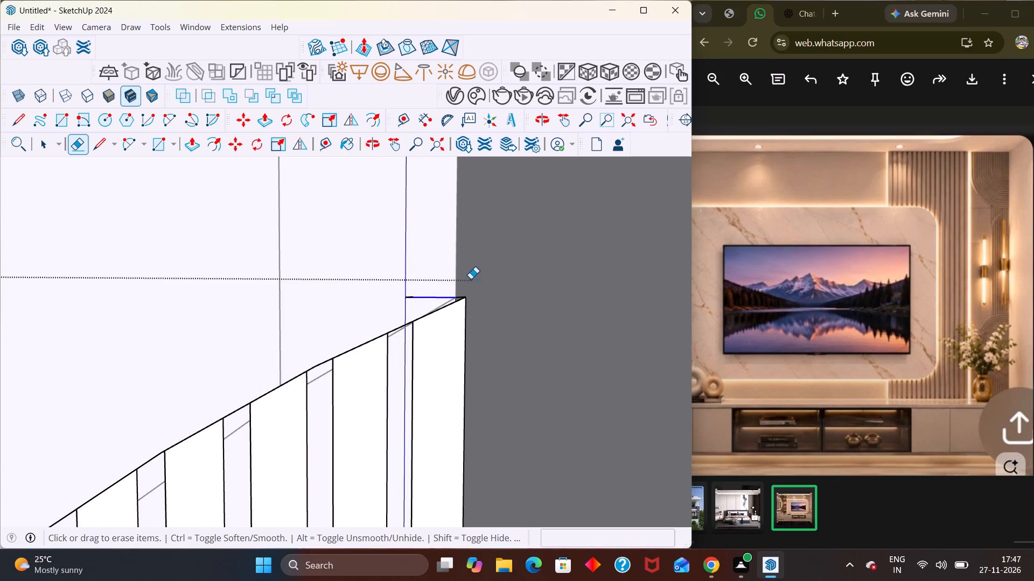
{"action": "left_click_drag", "start_coordinate": [471, 279], "coordinate": [428, 279]}
{"action": "left_click_drag", "start_coordinate": [406, 297], "coordinate": [430, 306]}
{"action": "scroll", "coordinate": [413, 299], "scroll_direction": "down", "scroll_amount": 3}
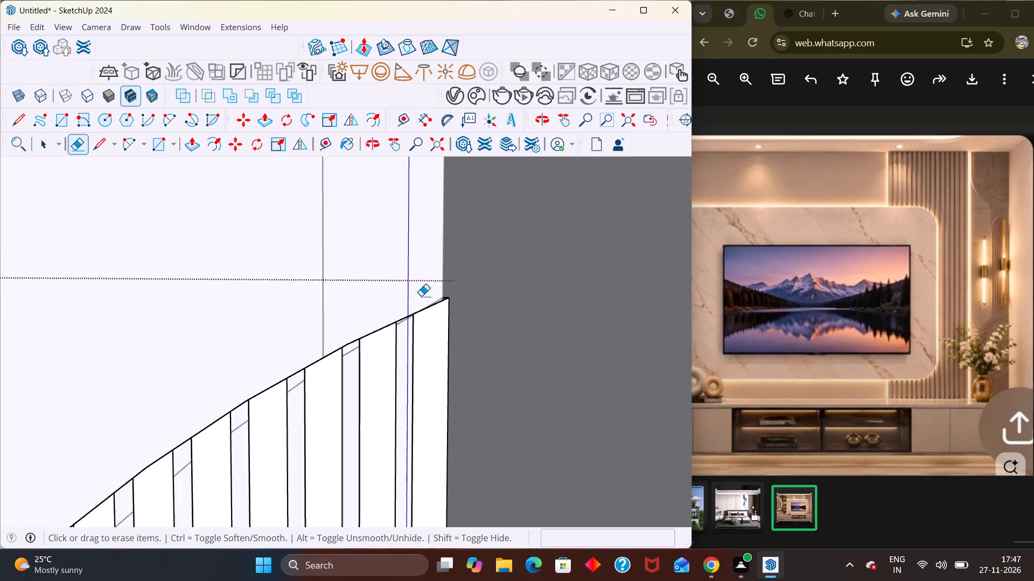
{"action": "scroll", "coordinate": [421, 296], "scroll_direction": "down", "scroll_amount": 12}
{"action": "scroll", "coordinate": [278, 349], "scroll_direction": "down", "scroll_amount": 4}
{"action": "scroll", "coordinate": [278, 352], "scroll_direction": "up", "scroll_amount": 1}
{"action": "scroll", "coordinate": [278, 352], "scroll_direction": "down", "scroll_amount": 4}
{"action": "scroll", "coordinate": [215, 405], "scroll_direction": "down", "scroll_amount": 4}
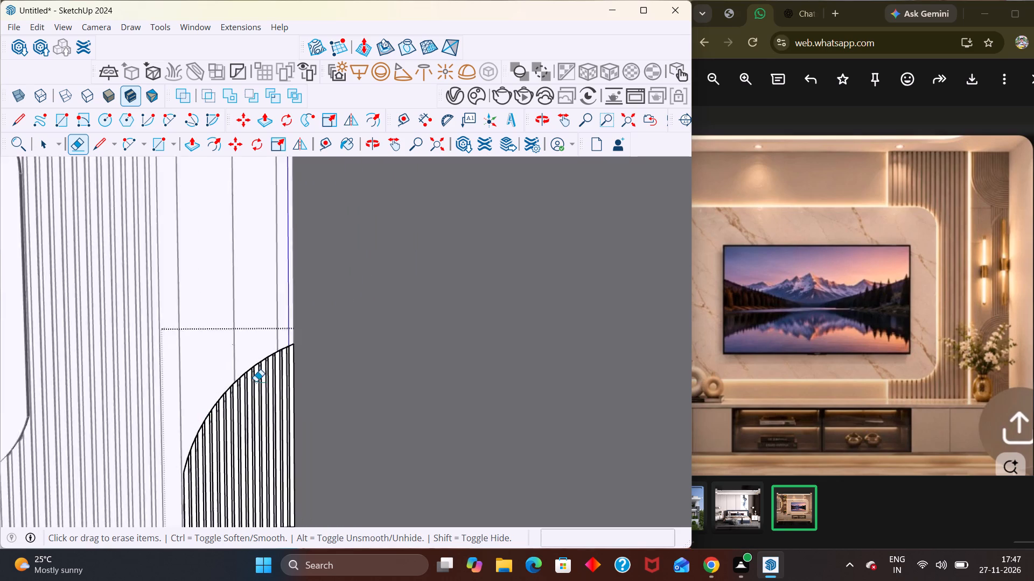
{"action": "scroll", "coordinate": [256, 381], "scroll_direction": "down", "scroll_amount": 4}
{"action": "scroll", "coordinate": [211, 478], "scroll_direction": "up", "scroll_amount": 13}
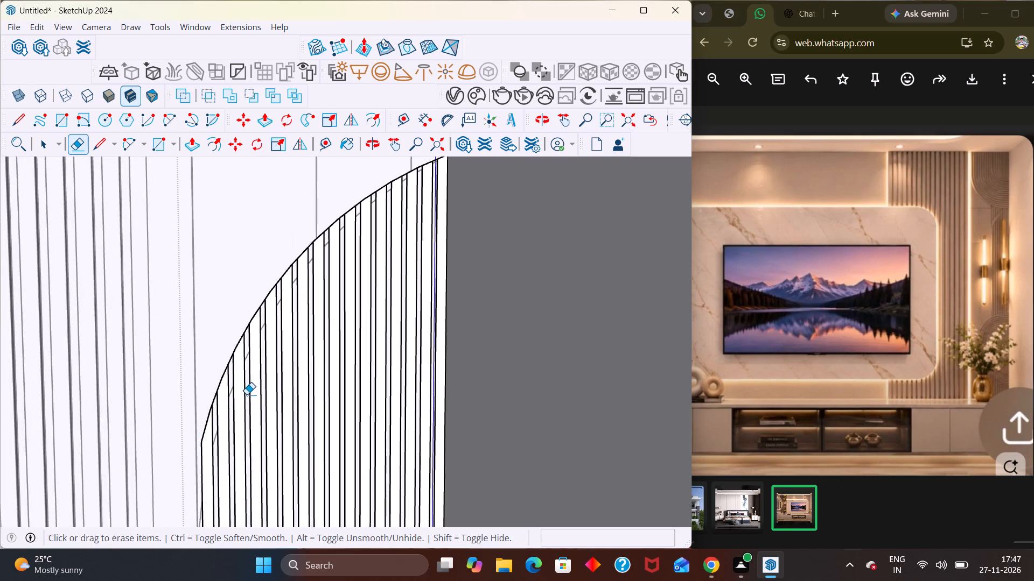
{"action": "scroll", "coordinate": [247, 394], "scroll_direction": "up", "scroll_amount": 3}
{"action": "key", "text": "space"}
{"action": "scroll", "coordinate": [236, 350], "scroll_direction": "down", "scroll_amount": 4}
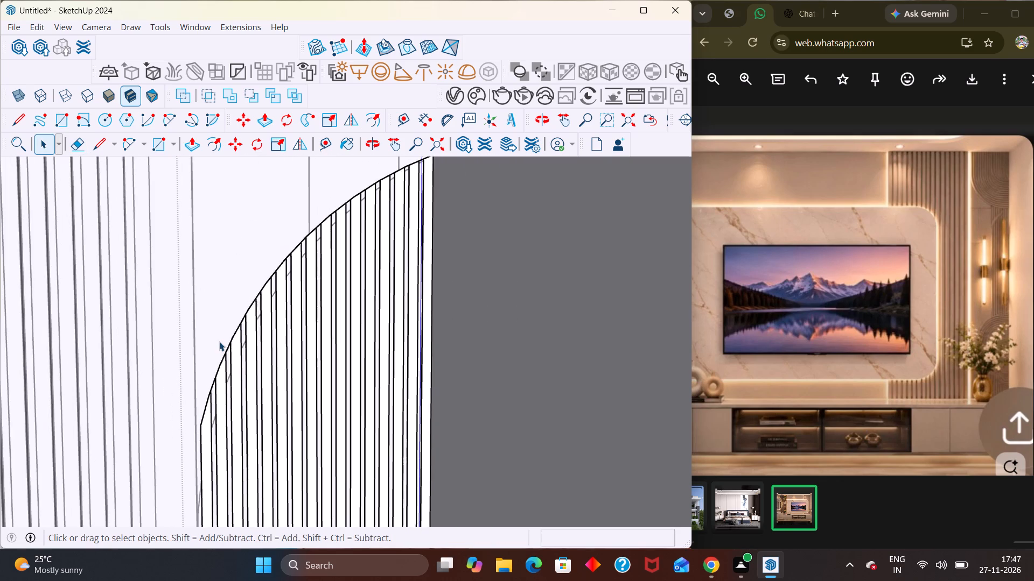
{"action": "left_click", "coordinate": [217, 336]}
{"action": "left_click", "coordinate": [432, 351]}
{"action": "scroll", "coordinate": [318, 365], "scroll_direction": "down", "scroll_amount": 12}
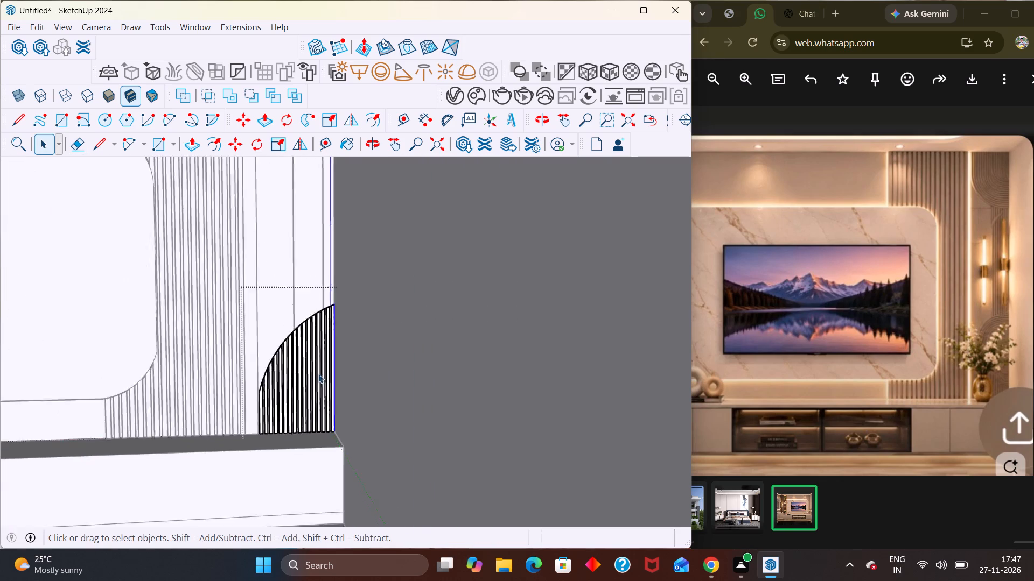
{"action": "scroll", "coordinate": [318, 374], "scroll_direction": "down", "scroll_amount": 7}
{"action": "left_click", "coordinate": [525, 374]}
Open the wall panel group, delete the leftover arc curve showing between the lower slats, and close the group.
{"action": "scroll", "coordinate": [274, 352], "scroll_direction": "up", "scroll_amount": 2}
{"action": "double_click", "coordinate": [306, 309]}
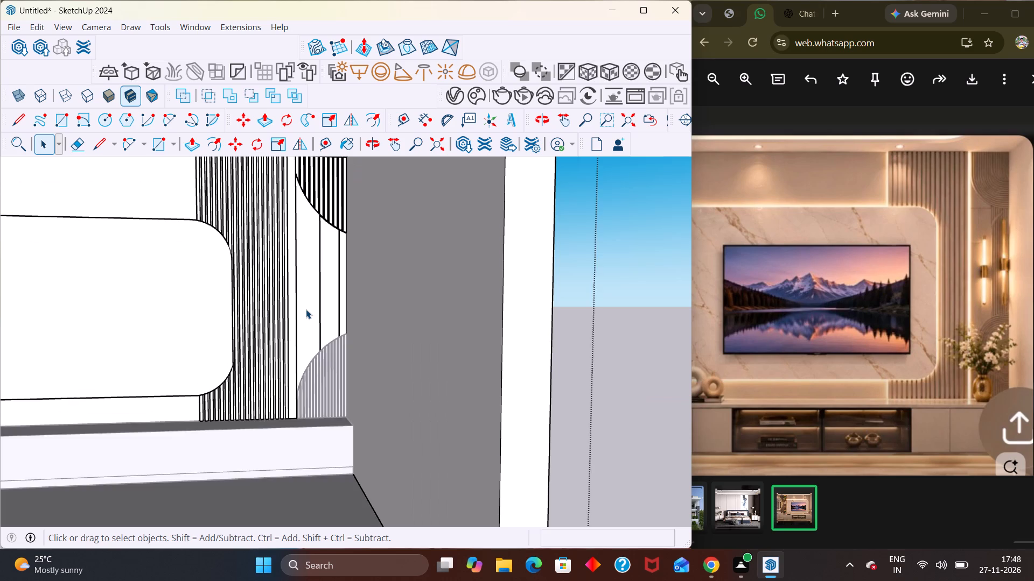
{"action": "scroll", "coordinate": [320, 384], "scroll_direction": "up", "scroll_amount": 15}
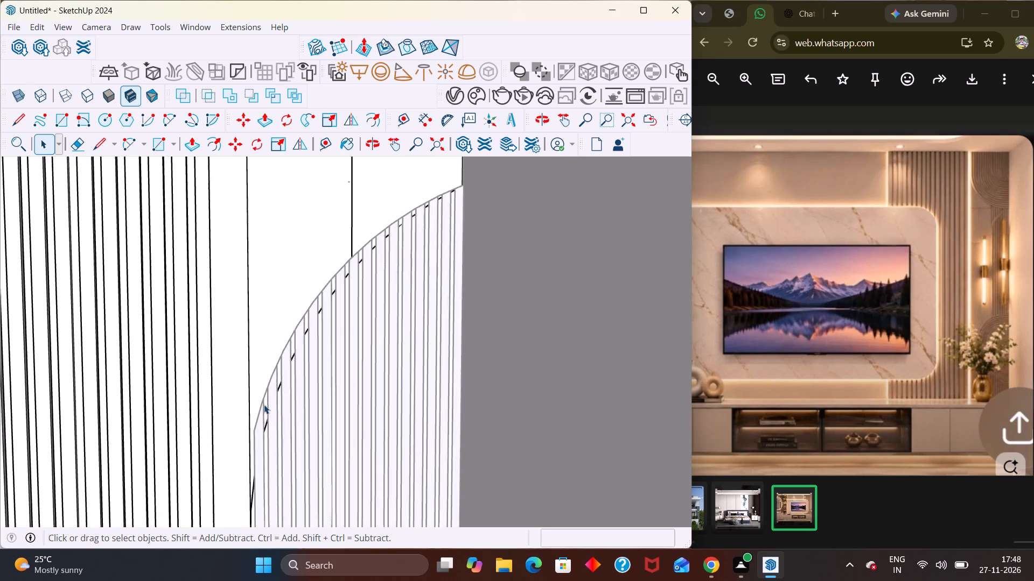
{"action": "scroll", "coordinate": [264, 405], "scroll_direction": "up", "scroll_amount": 6}
{"action": "scroll", "coordinate": [292, 372], "scroll_direction": "up", "scroll_amount": 4}
{"action": "left_click", "coordinate": [294, 357]}
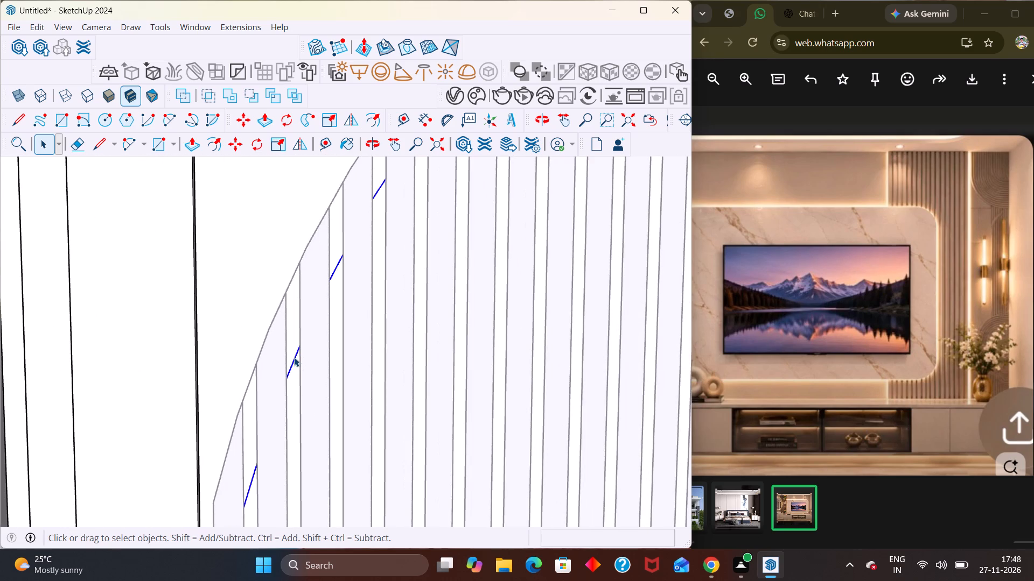
{"action": "key", "text": "Delete"}
{"action": "scroll", "coordinate": [294, 357], "scroll_direction": "down", "scroll_amount": 10}
{"action": "scroll", "coordinate": [263, 345], "scroll_direction": "up", "scroll_amount": 1}
{"action": "scroll", "coordinate": [268, 352], "scroll_direction": "down", "scroll_amount": 2}
{"action": "scroll", "coordinate": [280, 360], "scroll_direction": "up", "scroll_amount": 1}
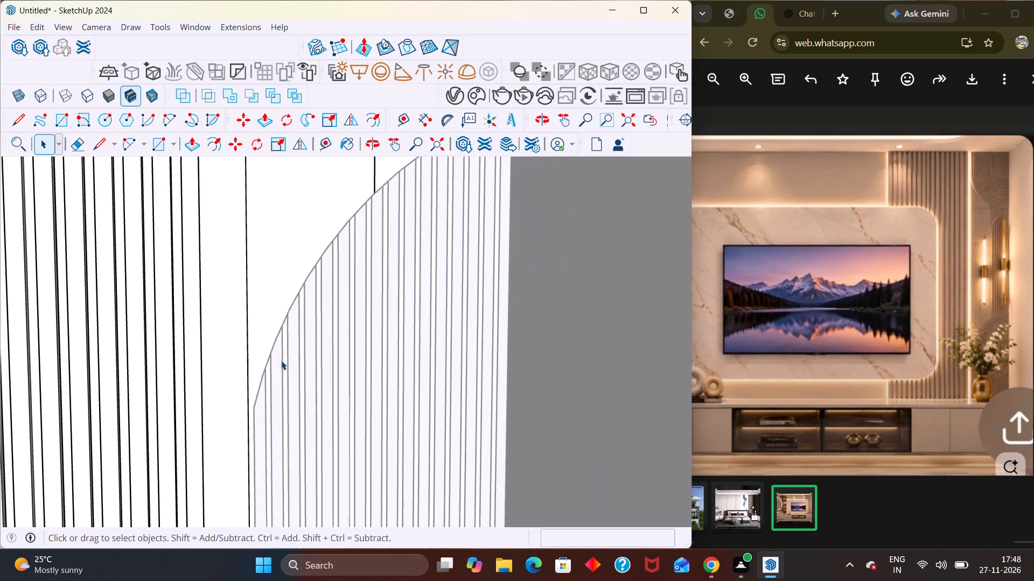
{"action": "scroll", "coordinate": [286, 362], "scroll_direction": "down", "scroll_amount": 20}
{"action": "scroll", "coordinate": [286, 362], "scroll_direction": "down", "scroll_amount": 3}
{"action": "left_click", "coordinate": [441, 395]}
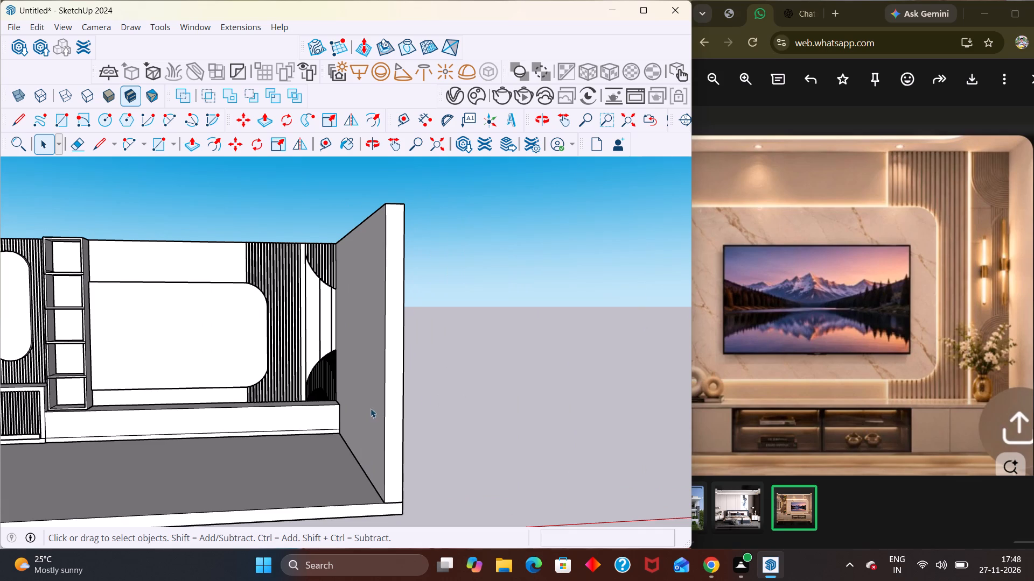
Copy and remove the lower arc-trimmed slat group, paste it in place inside the TV wall group, and close that group.
{"action": "middle_click_drag", "start_coordinate": [417, 381], "coordinate": [334, 407]}
{"action": "middle_click_drag", "start_coordinate": [278, 389], "coordinate": [399, 403]}
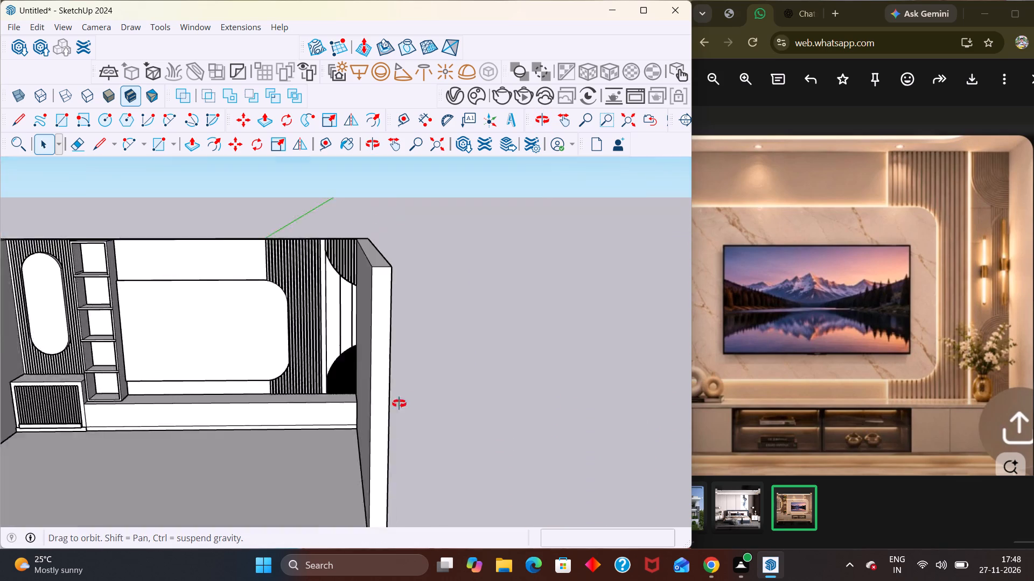
{"action": "middle_click_drag", "start_coordinate": [399, 403], "coordinate": [418, 374]}
{"action": "scroll", "coordinate": [376, 383], "scroll_direction": "up", "scroll_amount": 1}
{"action": "left_click", "coordinate": [345, 378]}
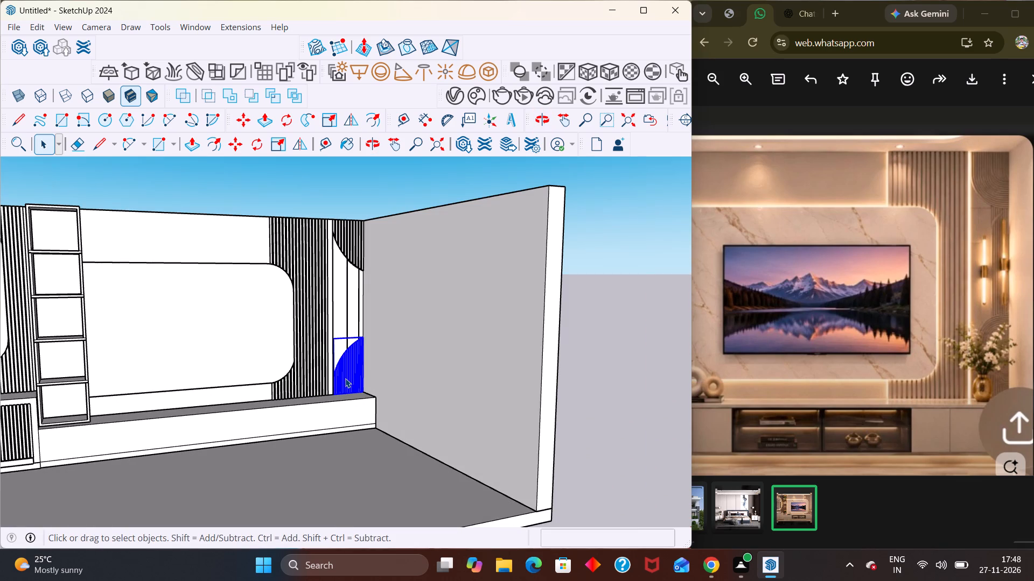
{"action": "key", "text": "ctrl+c"}
{"action": "key", "text": "Delete"}
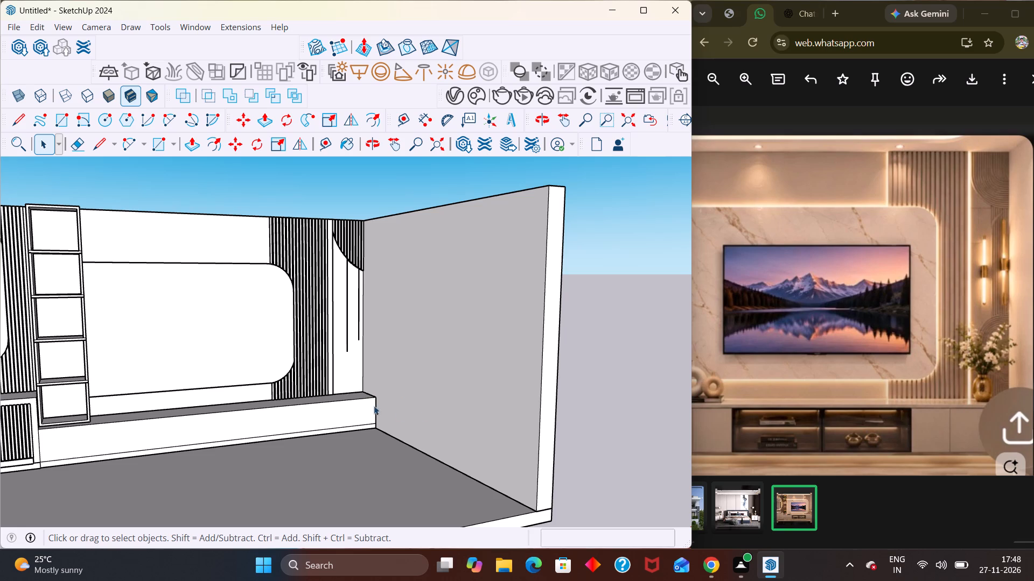
{"action": "double_click", "coordinate": [202, 344]}
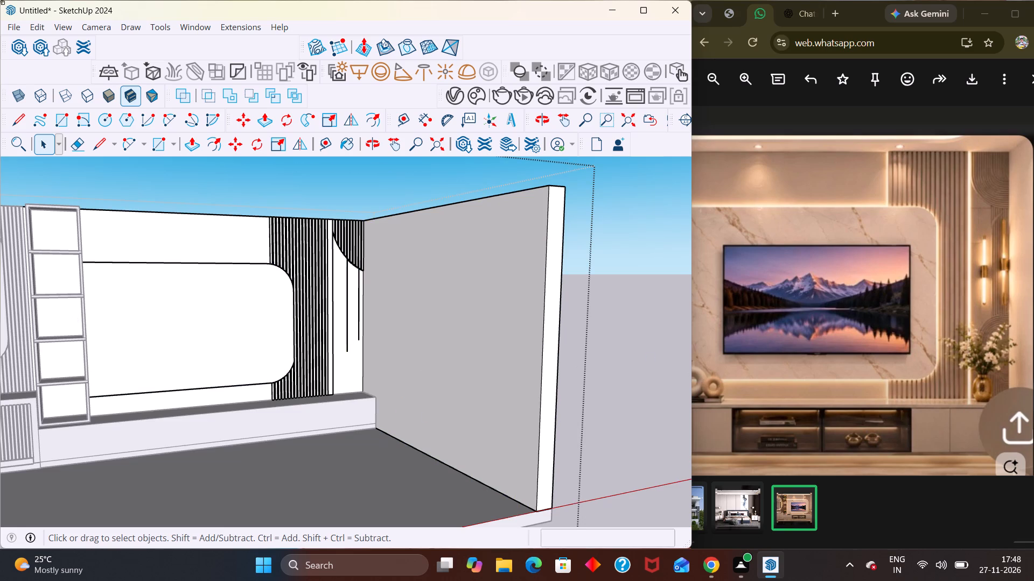
{"action": "left_click", "coordinate": [42, 25]}
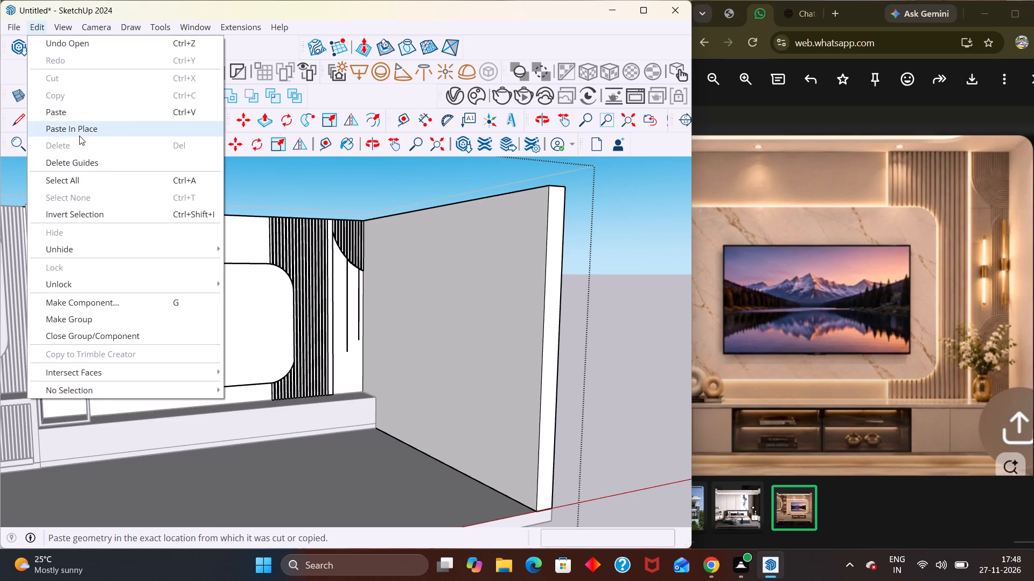
{"action": "left_click", "coordinate": [79, 136]}
{"action": "scroll", "coordinate": [87, 157], "scroll_direction": "down", "scroll_amount": 9}
{"action": "left_click", "coordinate": [521, 438]}
{"action": "middle_click_drag", "start_coordinate": [382, 410], "coordinate": [329, 425]}
{"action": "key", "text": "space"}
{"action": "left_click", "coordinate": [408, 331]}
Open the wall group beside the side wall and examine the narrow vertical strips between the upper and lower arc-trimmed slats.
{"action": "middle_click_drag", "start_coordinate": [244, 325], "coordinate": [243, 221]}
{"action": "scroll", "coordinate": [244, 325], "scroll_direction": "up", "scroll_amount": 3}
{"action": "middle_click_drag", "start_coordinate": [339, 306], "coordinate": [310, 387]}
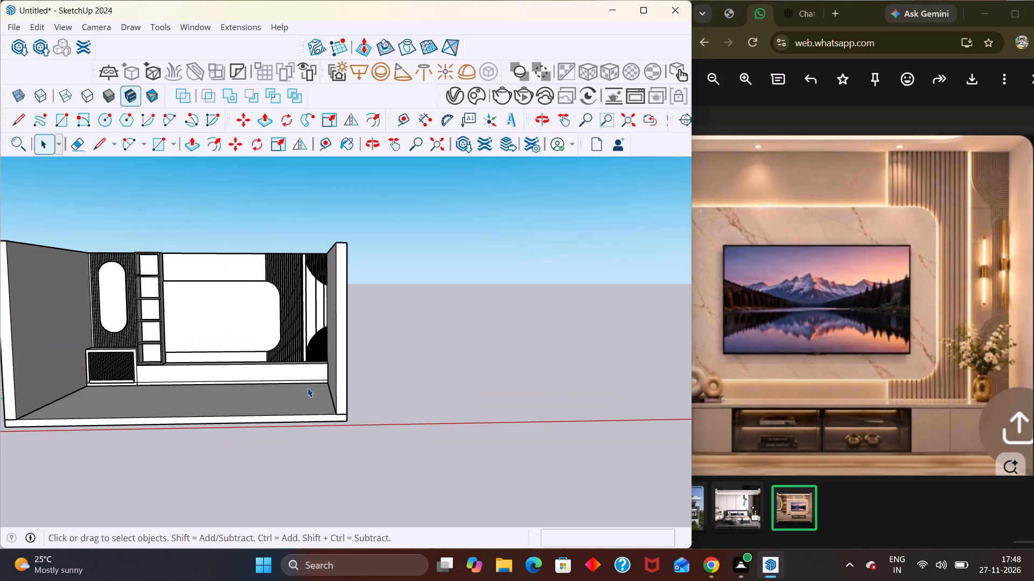
{"action": "scroll", "coordinate": [366, 355], "scroll_direction": "up", "scroll_amount": 7}
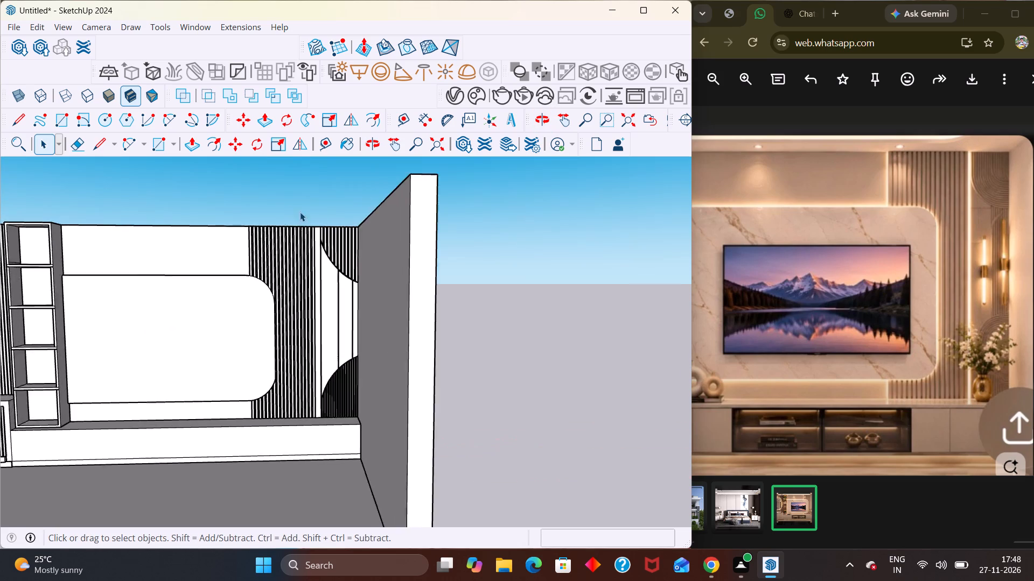
{"action": "scroll", "coordinate": [300, 212], "scroll_direction": "up", "scroll_amount": 7}
{"action": "double_click", "coordinate": [335, 339]}
{"action": "scroll", "coordinate": [343, 333], "scroll_direction": "up", "scroll_amount": 7}
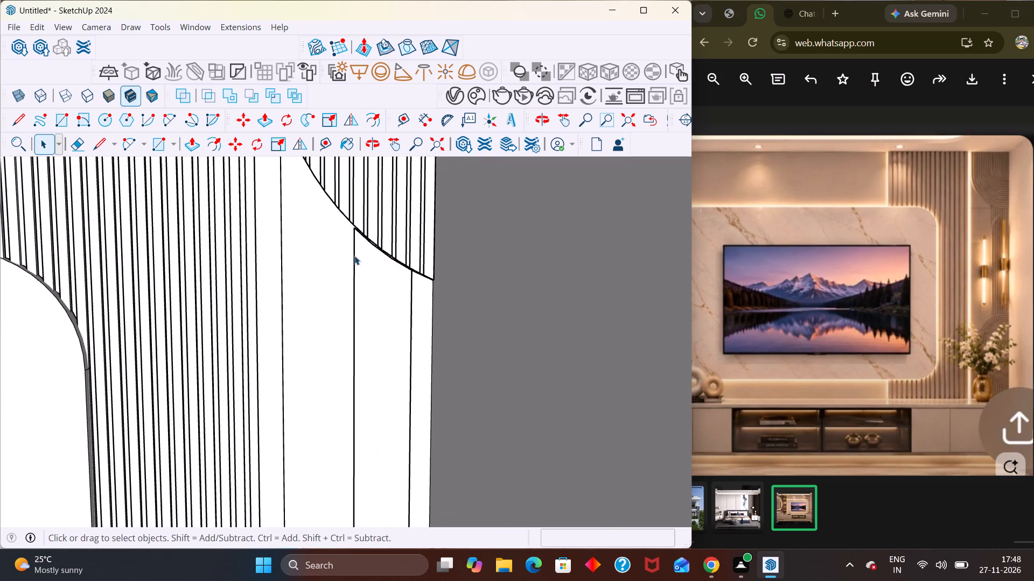
{"action": "middle_click_drag", "start_coordinate": [355, 256], "coordinate": [308, 343]}
{"action": "scroll", "coordinate": [374, 318], "scroll_direction": "down", "scroll_amount": 3}
{"action": "middle_click_drag", "start_coordinate": [375, 349], "coordinate": [367, 324]}
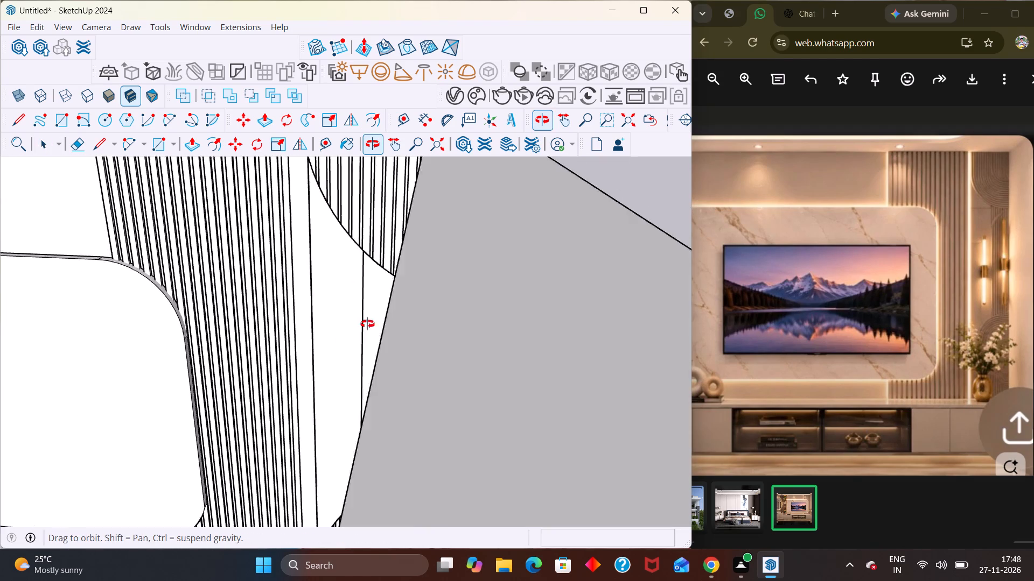
{"action": "middle_click_drag", "start_coordinate": [367, 324], "coordinate": [429, 308]}
{"action": "scroll", "coordinate": [426, 316], "scroll_direction": "up", "scroll_amount": 3}
{"action": "scroll", "coordinate": [338, 295], "scroll_direction": "up", "scroll_amount": 2}
{"action": "middle_click_drag", "start_coordinate": [338, 295], "coordinate": [383, 265]}
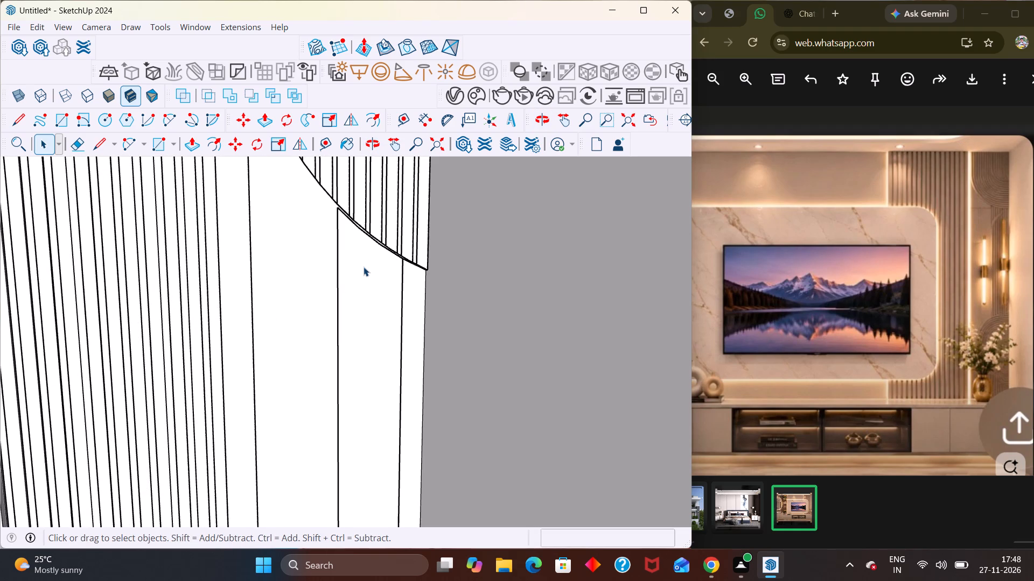
{"action": "scroll", "coordinate": [364, 267], "scroll_direction": "down", "scroll_amount": 1}
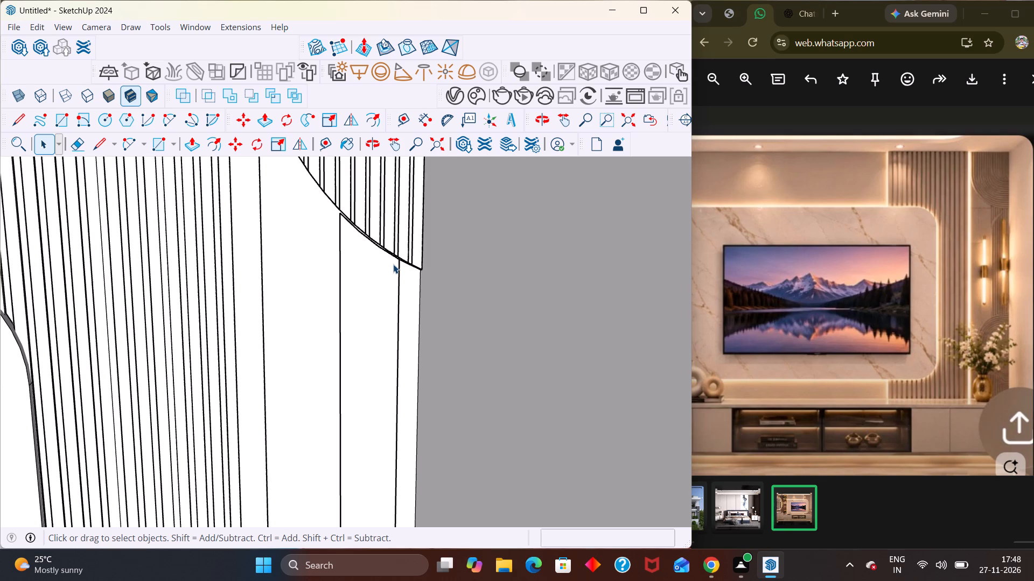
{"action": "scroll", "coordinate": [381, 253], "scroll_direction": "down", "scroll_amount": 3}
{"action": "middle_click_drag", "start_coordinate": [364, 267], "coordinate": [378, 315]}
{"action": "scroll", "coordinate": [350, 229], "scroll_direction": "down", "scroll_amount": 11}
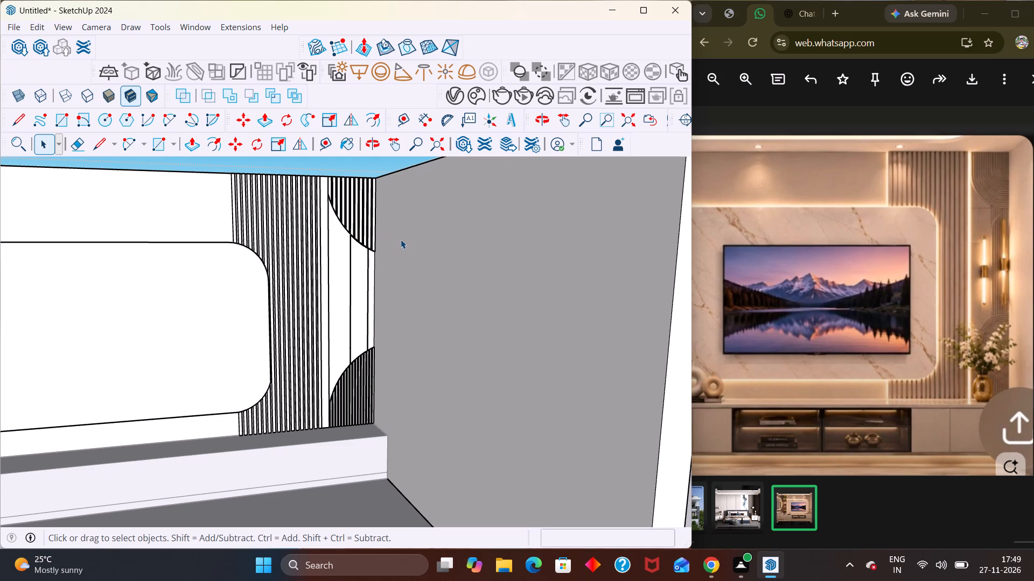
{"action": "scroll", "coordinate": [348, 254], "scroll_direction": "up", "scroll_amount": 4}
{"action": "middle_click_drag", "start_coordinate": [352, 235], "coordinate": [352, 272]}
{"action": "scroll", "coordinate": [352, 272], "scroll_direction": "up", "scroll_amount": 1}
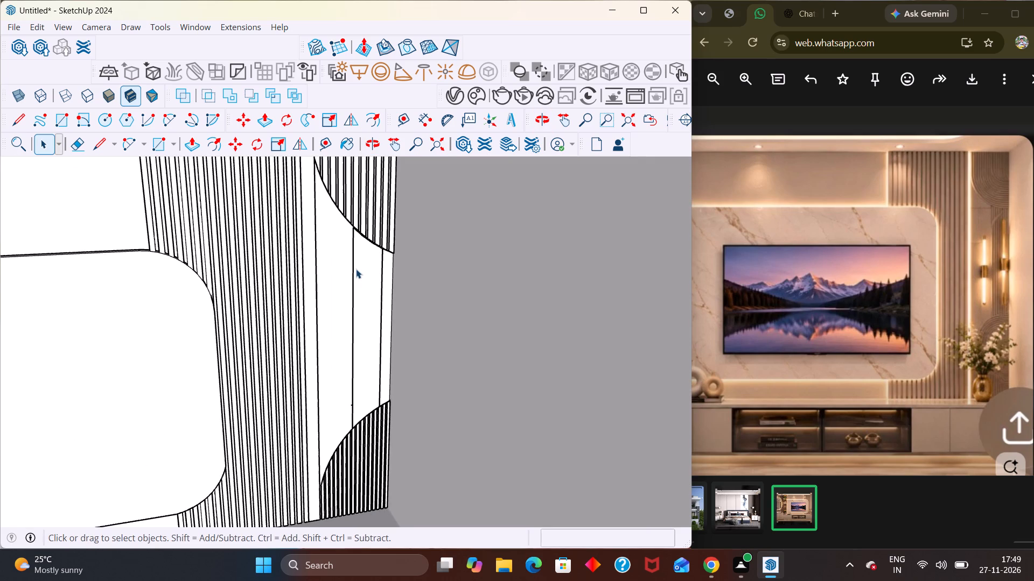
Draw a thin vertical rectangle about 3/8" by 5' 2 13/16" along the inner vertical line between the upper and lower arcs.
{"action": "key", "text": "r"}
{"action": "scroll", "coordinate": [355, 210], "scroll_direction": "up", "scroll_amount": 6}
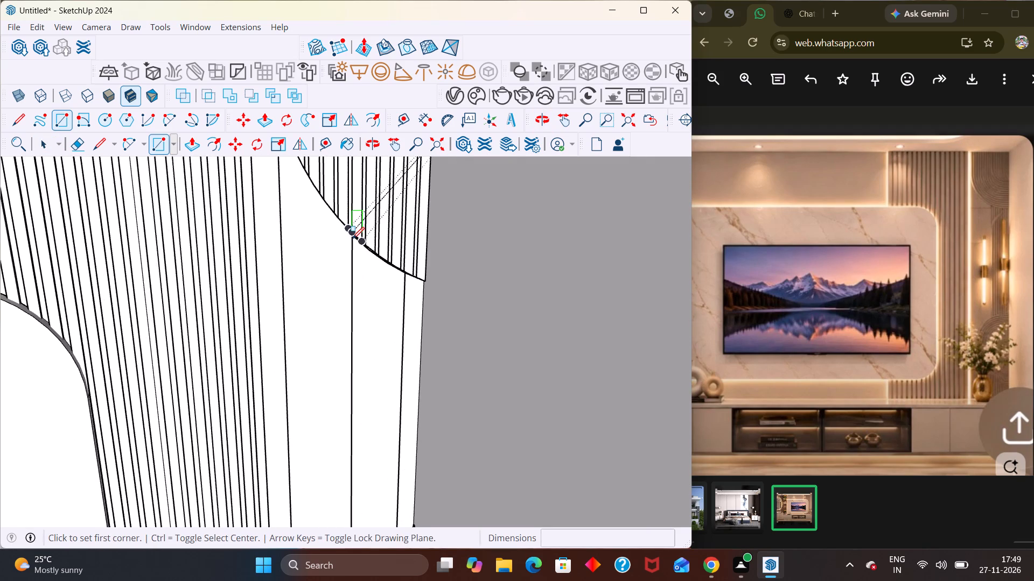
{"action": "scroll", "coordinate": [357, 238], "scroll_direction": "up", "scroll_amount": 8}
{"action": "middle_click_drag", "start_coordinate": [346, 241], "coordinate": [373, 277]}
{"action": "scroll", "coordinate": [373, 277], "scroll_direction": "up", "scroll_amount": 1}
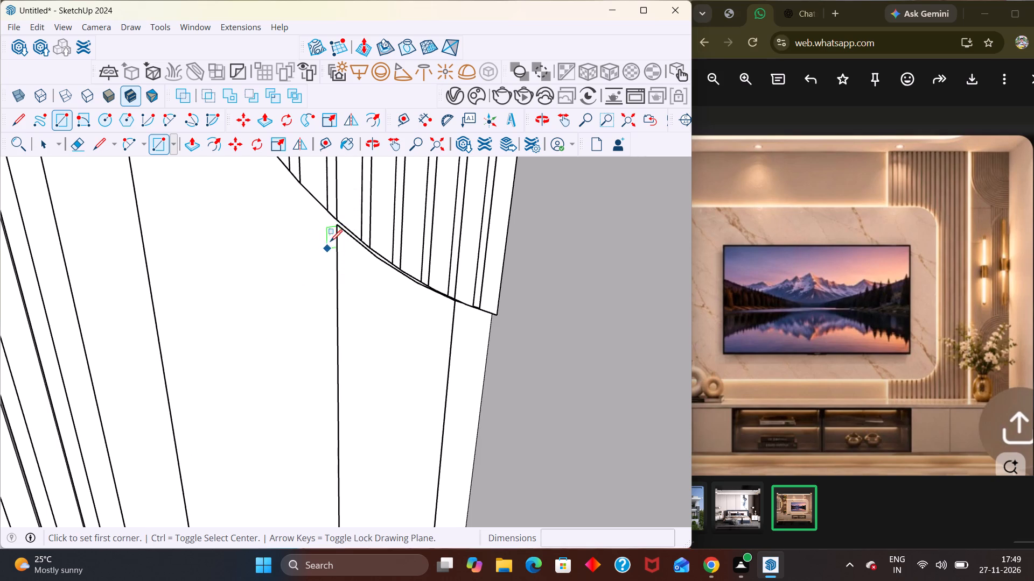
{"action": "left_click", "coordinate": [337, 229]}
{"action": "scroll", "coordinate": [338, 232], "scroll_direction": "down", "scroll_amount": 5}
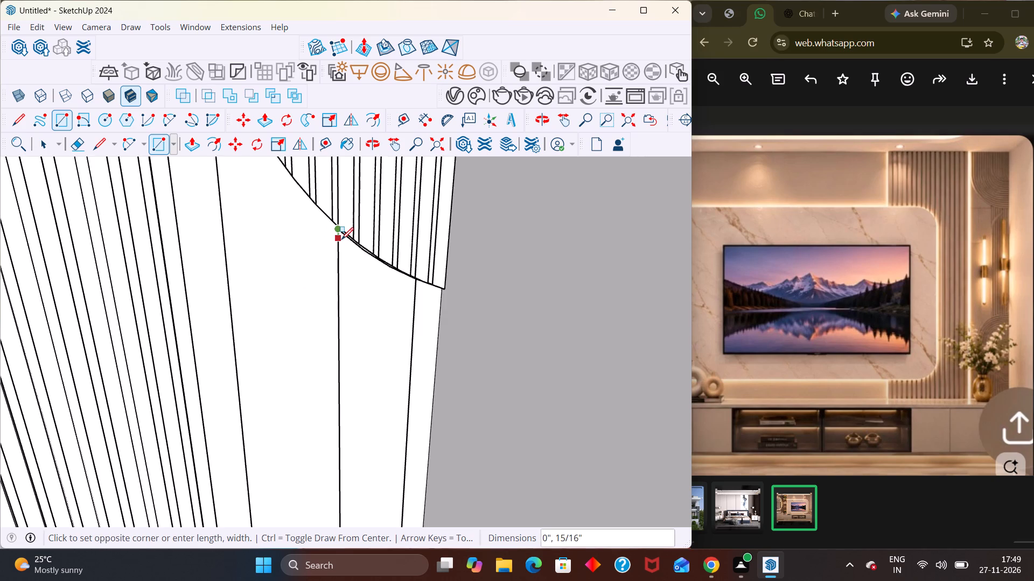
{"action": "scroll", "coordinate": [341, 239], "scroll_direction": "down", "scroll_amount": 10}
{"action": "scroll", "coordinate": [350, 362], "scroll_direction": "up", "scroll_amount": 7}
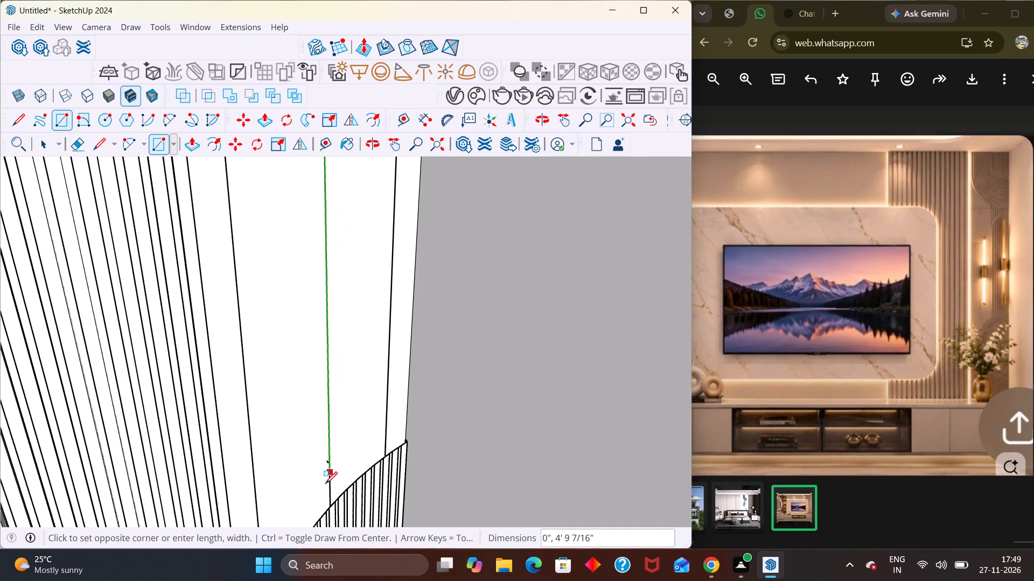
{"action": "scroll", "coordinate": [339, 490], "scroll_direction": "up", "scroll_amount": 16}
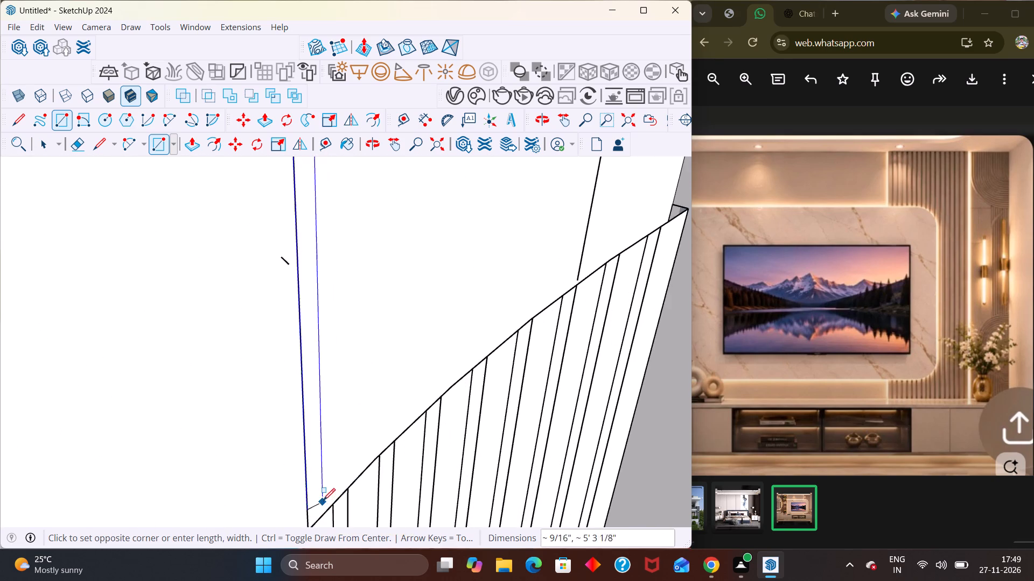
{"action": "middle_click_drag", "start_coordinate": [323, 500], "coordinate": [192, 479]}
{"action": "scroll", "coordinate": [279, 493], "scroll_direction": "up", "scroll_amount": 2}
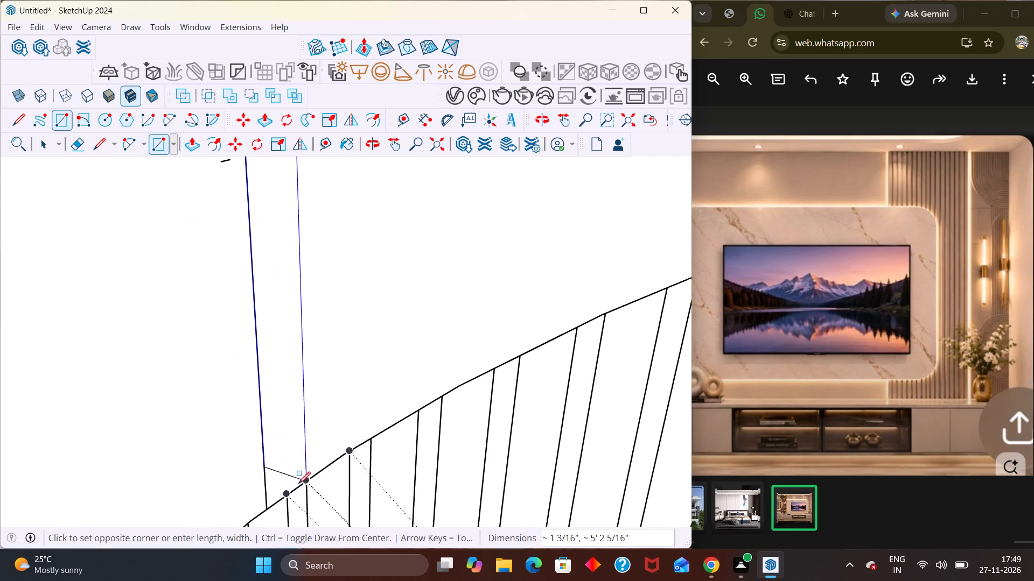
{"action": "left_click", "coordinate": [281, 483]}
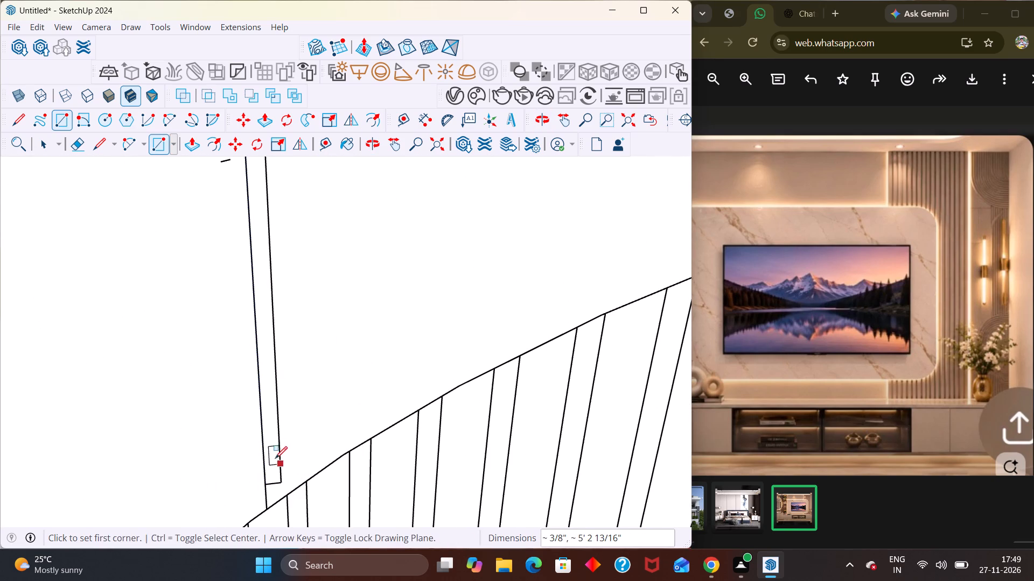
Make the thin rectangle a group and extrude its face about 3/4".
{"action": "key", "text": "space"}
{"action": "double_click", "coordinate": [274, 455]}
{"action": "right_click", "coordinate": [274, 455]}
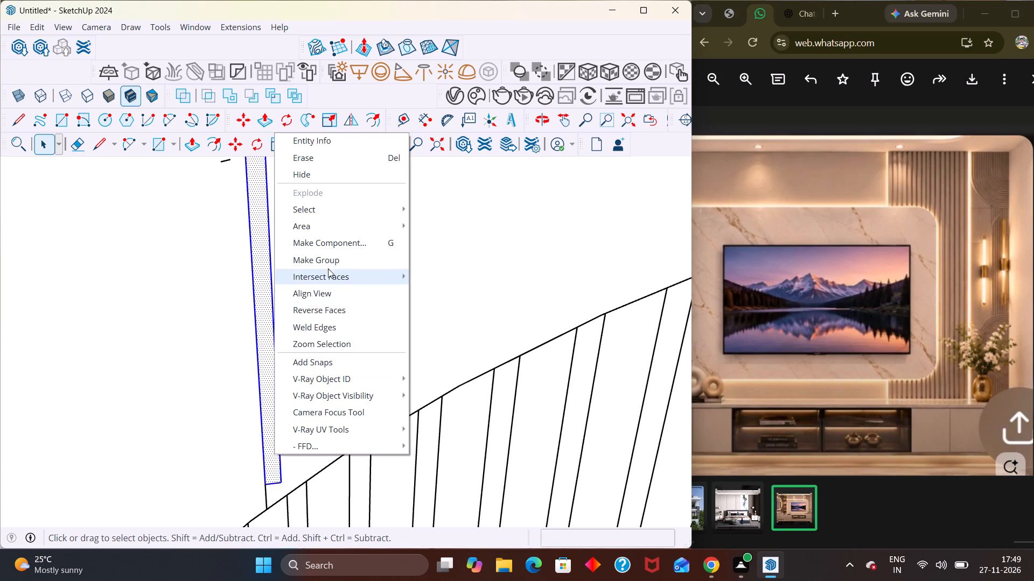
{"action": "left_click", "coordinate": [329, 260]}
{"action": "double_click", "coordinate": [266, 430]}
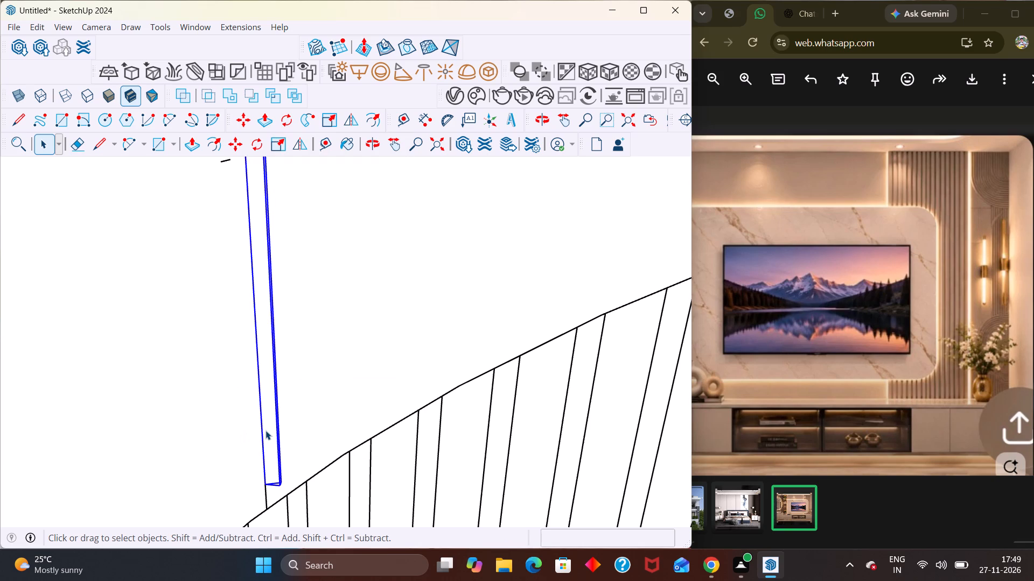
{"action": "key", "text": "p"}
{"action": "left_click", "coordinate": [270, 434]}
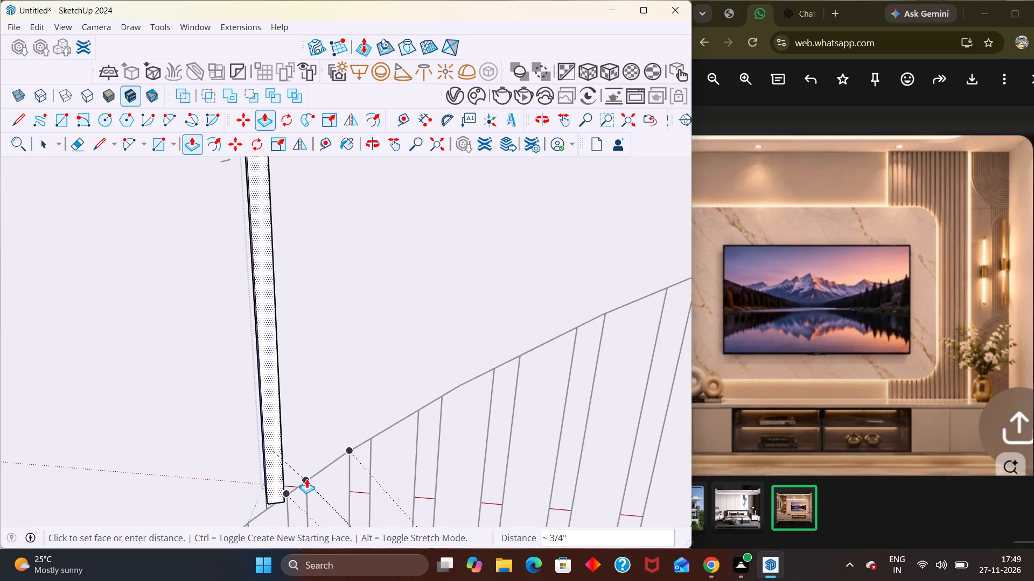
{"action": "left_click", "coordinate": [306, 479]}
Examine the extruded thin strip against the whole wall and at its top end beside the upper arc.
{"action": "scroll", "coordinate": [263, 456], "scroll_direction": "down", "scroll_amount": 15}
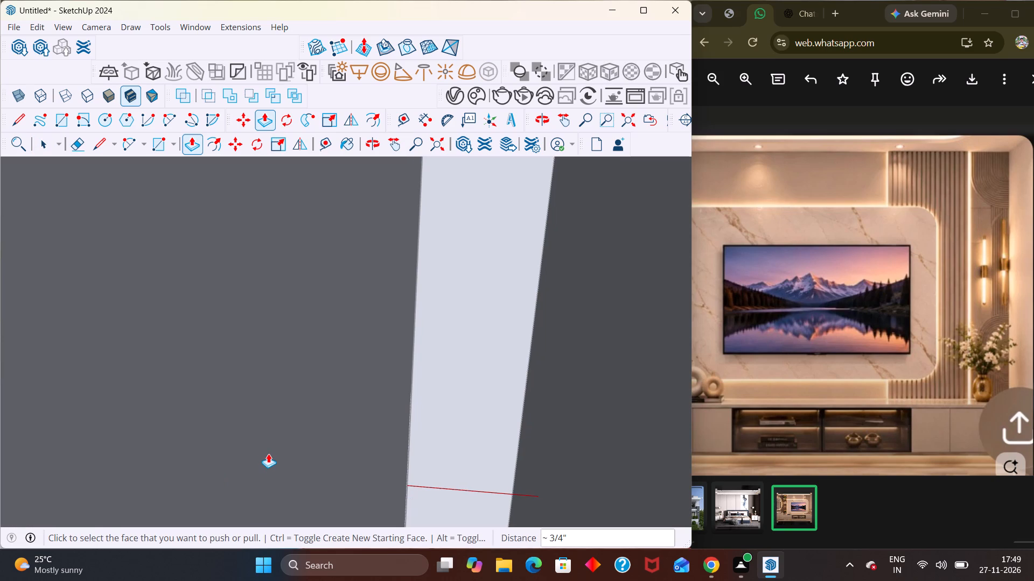
{"action": "key", "text": "shift+z"}
{"action": "scroll", "coordinate": [269, 450], "scroll_direction": "down", "scroll_amount": 4}
{"action": "scroll", "coordinate": [423, 318], "scroll_direction": "up", "scroll_amount": 11}
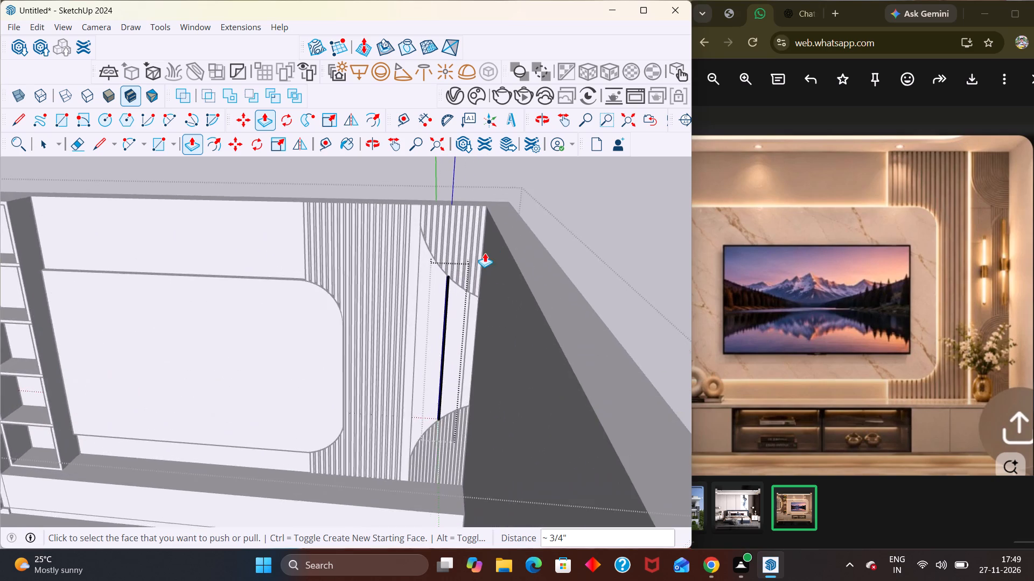
{"action": "scroll", "coordinate": [485, 253], "scroll_direction": "up", "scroll_amount": 9}
{"action": "key", "text": "space"}
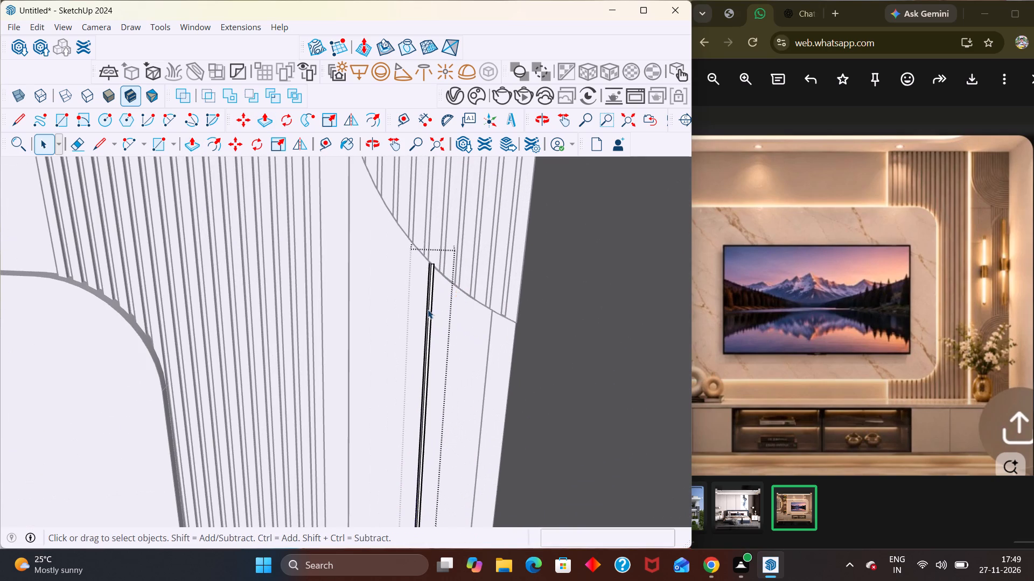
{"action": "scroll", "coordinate": [428, 309], "scroll_direction": "up", "scroll_amount": 4}
{"action": "left_click", "coordinate": [430, 307]}
{"action": "scroll", "coordinate": [434, 299], "scroll_direction": "up", "scroll_amount": 3}
{"action": "middle_click_drag", "start_coordinate": [430, 317], "coordinate": [395, 440]}
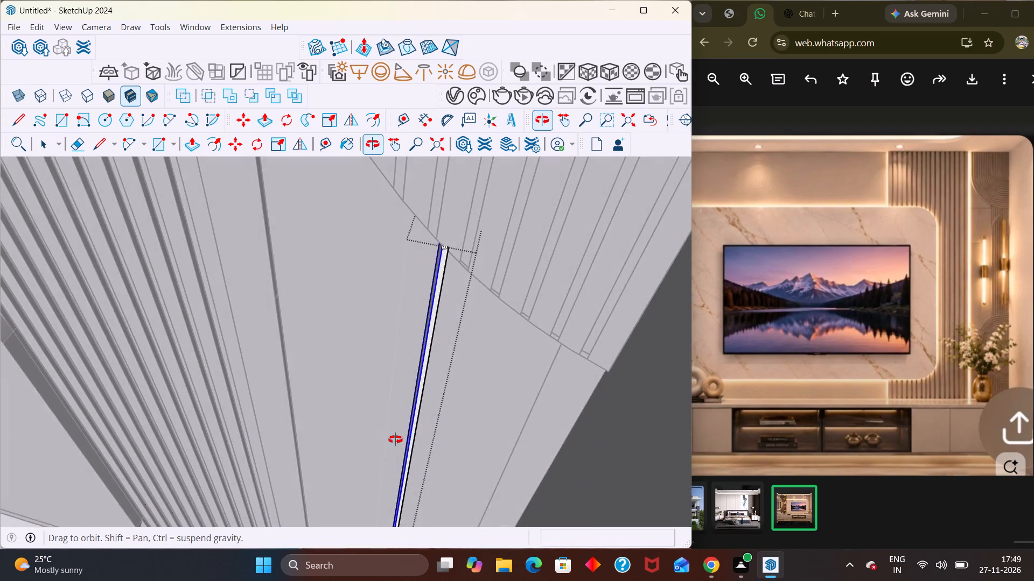
{"action": "middle_click_drag", "start_coordinate": [395, 440], "coordinate": [396, 435]}
{"action": "scroll", "coordinate": [479, 234], "scroll_direction": "up", "scroll_amount": 11}
{"action": "middle_click_drag", "start_coordinate": [443, 274], "coordinate": [371, 231]}
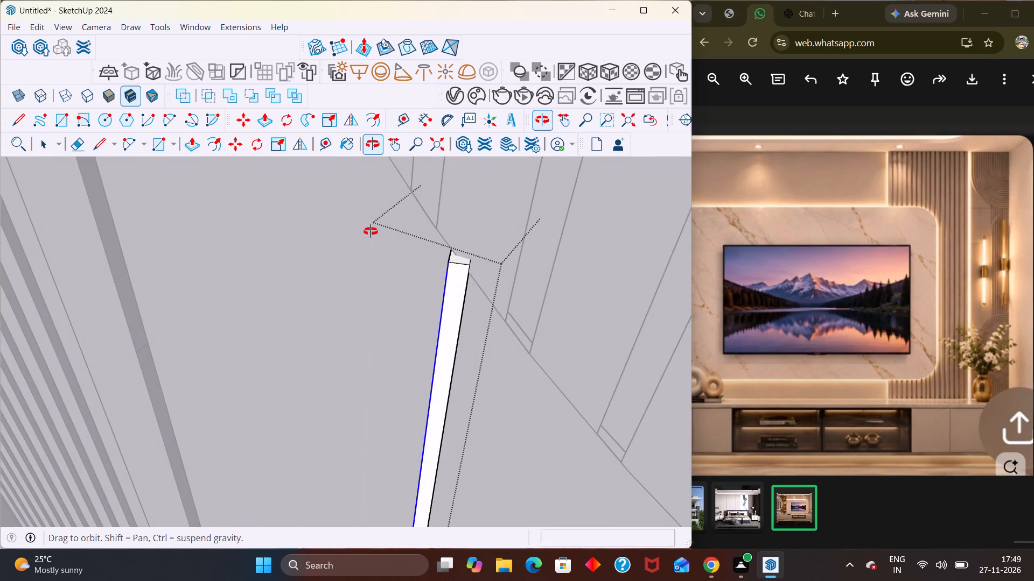
{"action": "middle_click_drag", "start_coordinate": [371, 231], "coordinate": [561, 208]}
{"action": "scroll", "coordinate": [561, 208], "scroll_direction": "up", "scroll_amount": 1}
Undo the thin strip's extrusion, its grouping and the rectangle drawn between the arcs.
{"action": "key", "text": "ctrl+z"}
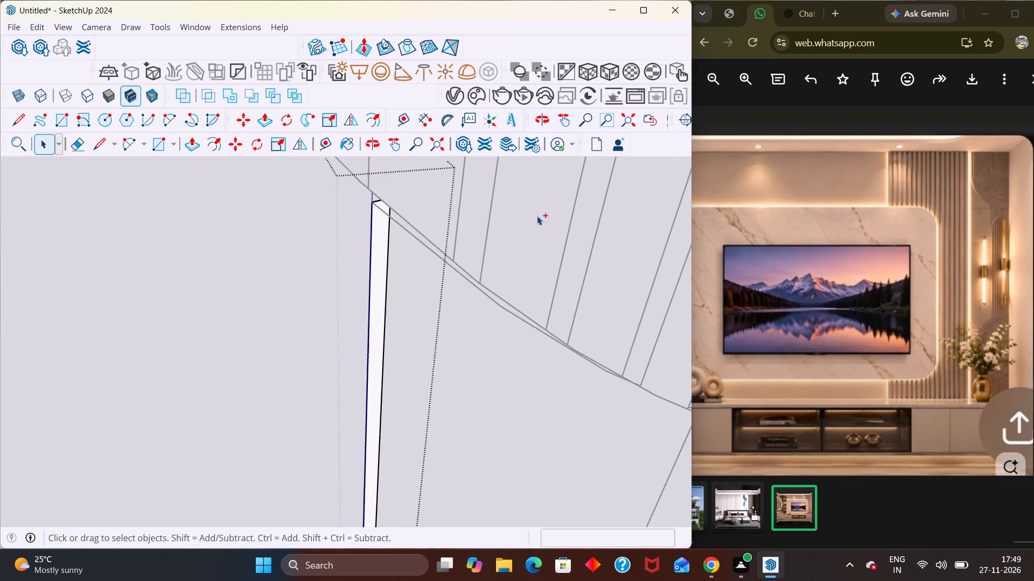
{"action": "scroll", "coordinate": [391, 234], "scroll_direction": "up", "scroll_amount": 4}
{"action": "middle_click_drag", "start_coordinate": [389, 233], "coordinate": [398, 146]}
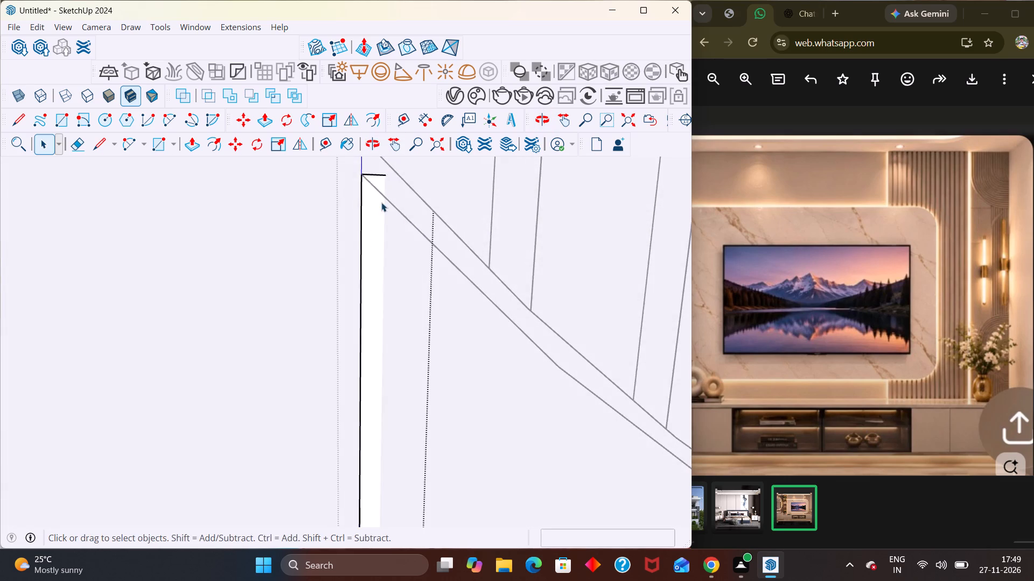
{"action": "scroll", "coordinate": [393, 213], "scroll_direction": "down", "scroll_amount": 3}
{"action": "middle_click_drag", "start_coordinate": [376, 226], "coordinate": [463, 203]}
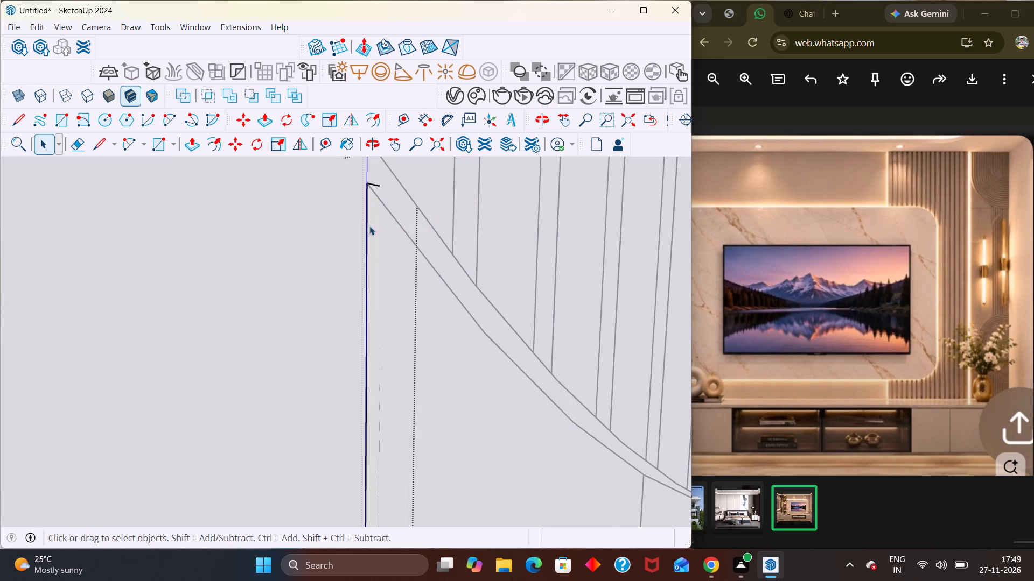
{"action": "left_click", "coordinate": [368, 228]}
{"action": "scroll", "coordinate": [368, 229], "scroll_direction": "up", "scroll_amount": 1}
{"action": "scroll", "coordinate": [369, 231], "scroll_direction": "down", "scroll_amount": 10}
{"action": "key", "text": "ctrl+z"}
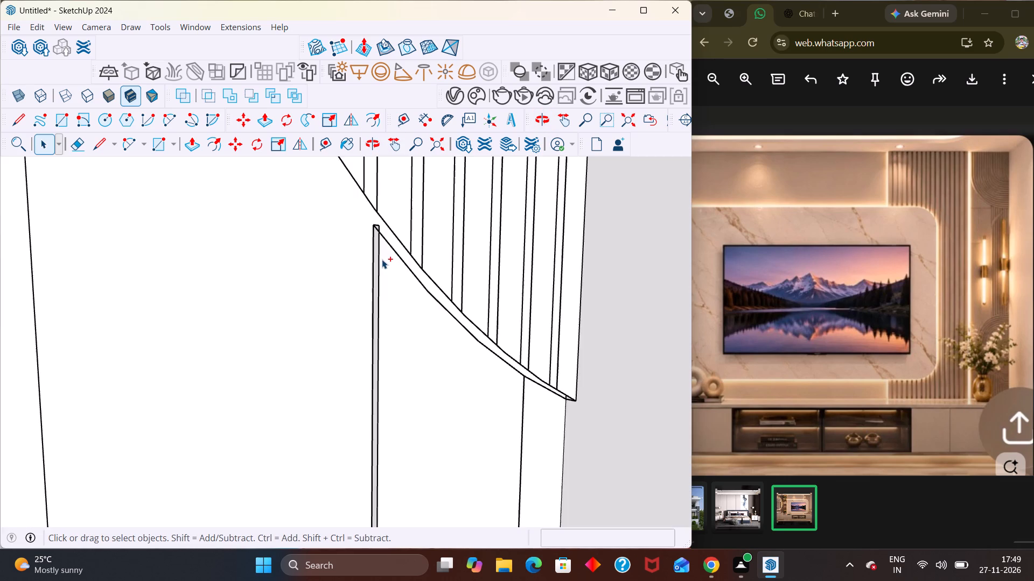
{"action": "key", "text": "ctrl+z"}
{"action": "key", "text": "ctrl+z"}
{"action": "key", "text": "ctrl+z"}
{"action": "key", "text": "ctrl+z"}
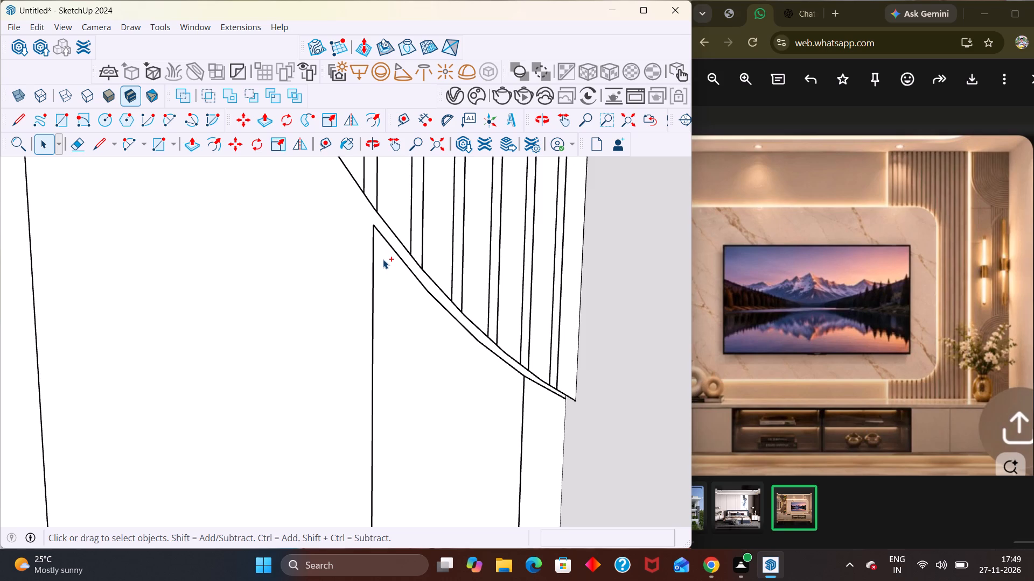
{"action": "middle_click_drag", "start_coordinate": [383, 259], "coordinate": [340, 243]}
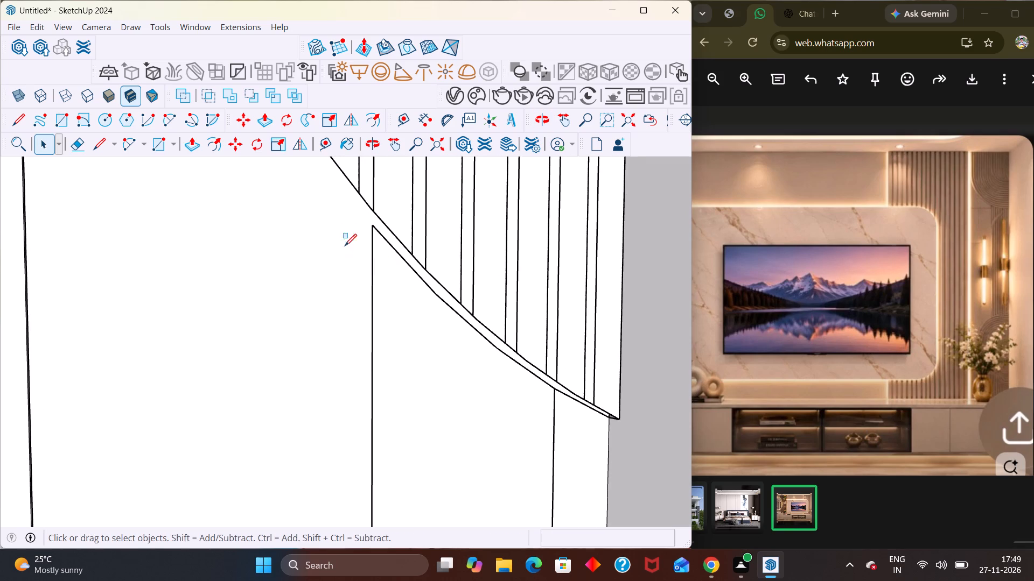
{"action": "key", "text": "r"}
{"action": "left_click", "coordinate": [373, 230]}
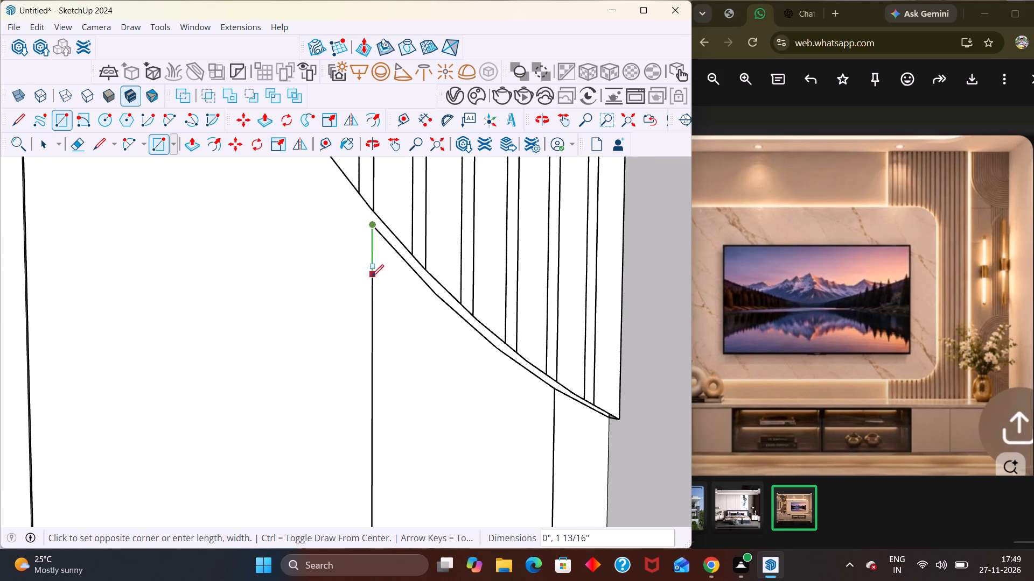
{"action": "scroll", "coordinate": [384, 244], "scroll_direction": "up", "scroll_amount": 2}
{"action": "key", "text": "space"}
Draw a thin vertical rectangle about 11/16" by 5' 2 15/16" along the inner vertical line between the upper and lower arcs.
{"action": "middle_click_drag", "start_coordinate": [388, 247], "coordinate": [372, 313]}
{"action": "scroll", "coordinate": [388, 247], "scroll_direction": "up", "scroll_amount": 1}
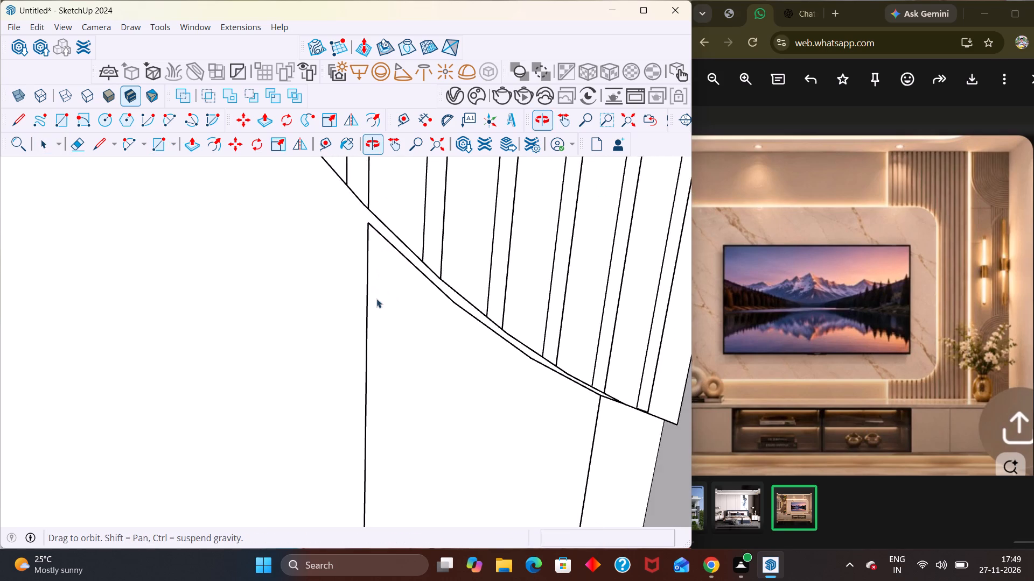
{"action": "middle_click_drag", "start_coordinate": [408, 266], "coordinate": [386, 322]}
{"action": "middle_click_drag", "start_coordinate": [387, 261], "coordinate": [359, 308]}
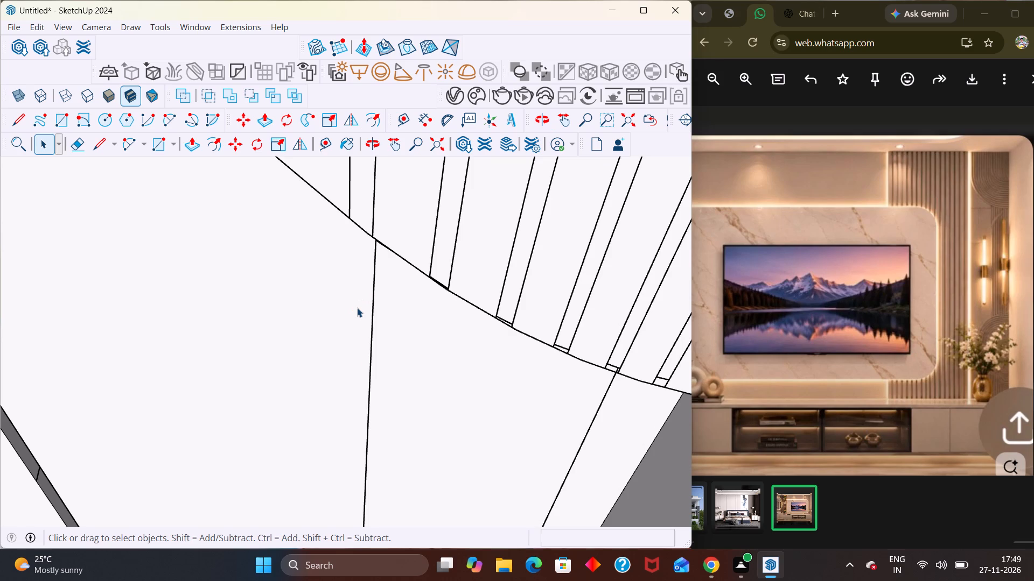
{"action": "key", "text": "r"}
{"action": "left_click", "coordinate": [375, 255]}
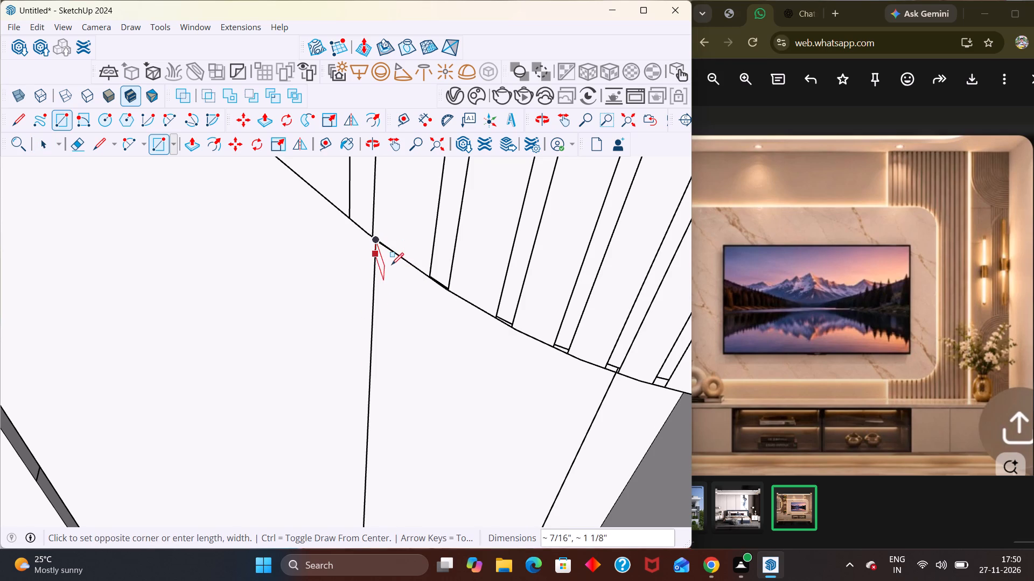
{"action": "middle_click_drag", "start_coordinate": [388, 265], "coordinate": [392, 247]}
{"action": "scroll", "coordinate": [388, 265], "scroll_direction": "up", "scroll_amount": 2}
{"action": "scroll", "coordinate": [381, 259], "scroll_direction": "down", "scroll_amount": 1}
{"action": "scroll", "coordinate": [386, 254], "scroll_direction": "up", "scroll_amount": 5}
{"action": "middle_click_drag", "start_coordinate": [360, 311], "coordinate": [441, 261]}
{"action": "scroll", "coordinate": [361, 311], "scroll_direction": "up", "scroll_amount": 1}
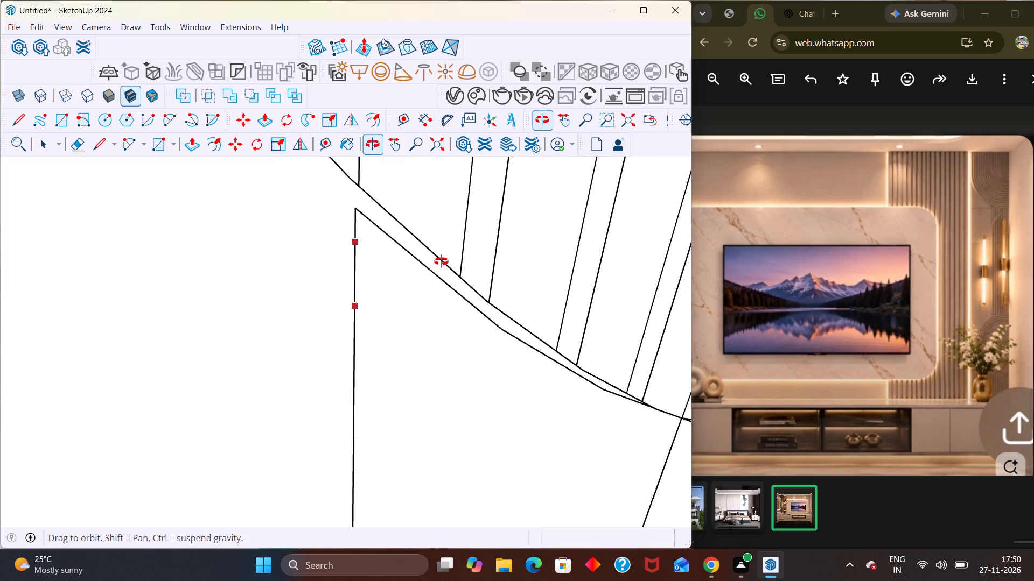
{"action": "middle_click_drag", "start_coordinate": [441, 261], "coordinate": [442, 261]}
{"action": "scroll", "coordinate": [383, 252], "scroll_direction": "up", "scroll_amount": 2}
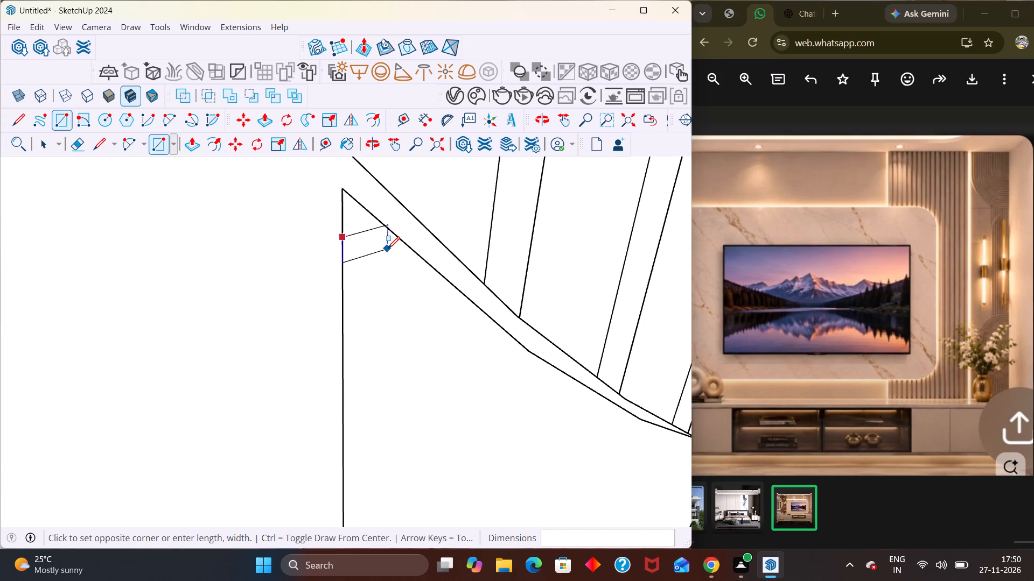
{"action": "scroll", "coordinate": [388, 249], "scroll_direction": "up", "scroll_amount": 4}
{"action": "left_click", "coordinate": [376, 258]}
{"action": "scroll", "coordinate": [351, 257], "scroll_direction": "down", "scroll_amount": 20}
{"action": "scroll", "coordinate": [351, 257], "scroll_direction": "down", "scroll_amount": 3}
{"action": "scroll", "coordinate": [367, 401], "scroll_direction": "up", "scroll_amount": 3}
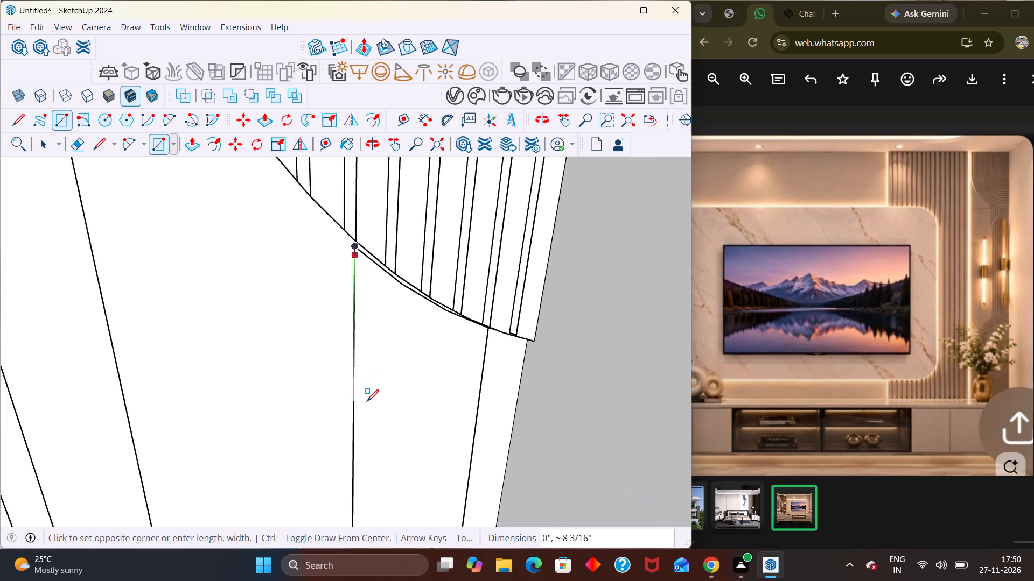
{"action": "scroll", "coordinate": [367, 401], "scroll_direction": "up", "scroll_amount": 3}
{"action": "scroll", "coordinate": [364, 295], "scroll_direction": "up", "scroll_amount": 7}
{"action": "middle_click_drag", "start_coordinate": [376, 253], "coordinate": [372, 300]}
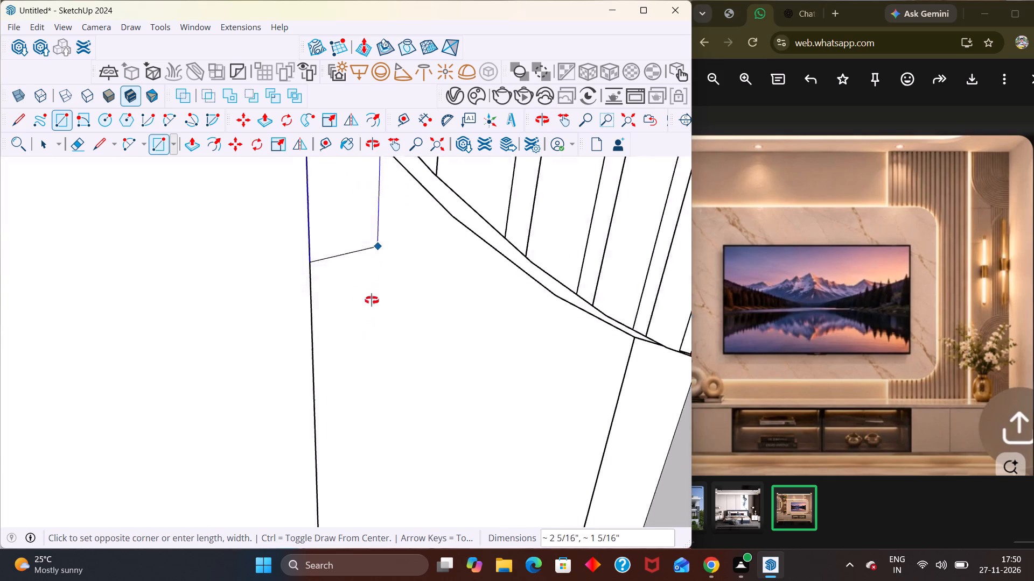
{"action": "middle_click_drag", "start_coordinate": [372, 300], "coordinate": [378, 317]}
{"action": "scroll", "coordinate": [380, 312], "scroll_direction": "down", "scroll_amount": 6}
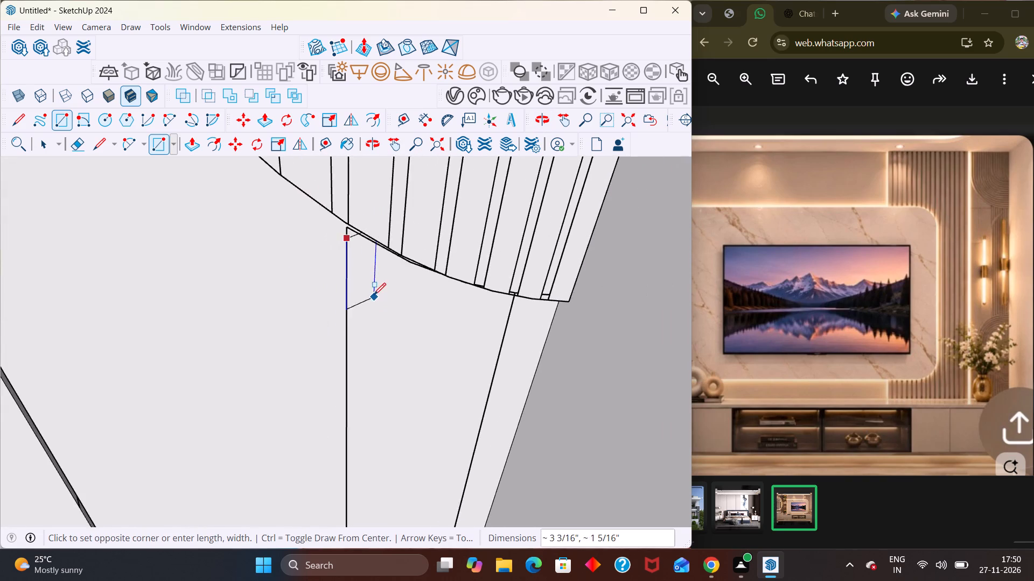
{"action": "scroll", "coordinate": [374, 295], "scroll_direction": "down", "scroll_amount": 20}
{"action": "scroll", "coordinate": [374, 295], "scroll_direction": "down", "scroll_amount": 4}
{"action": "scroll", "coordinate": [393, 440], "scroll_direction": "up", "scroll_amount": 7}
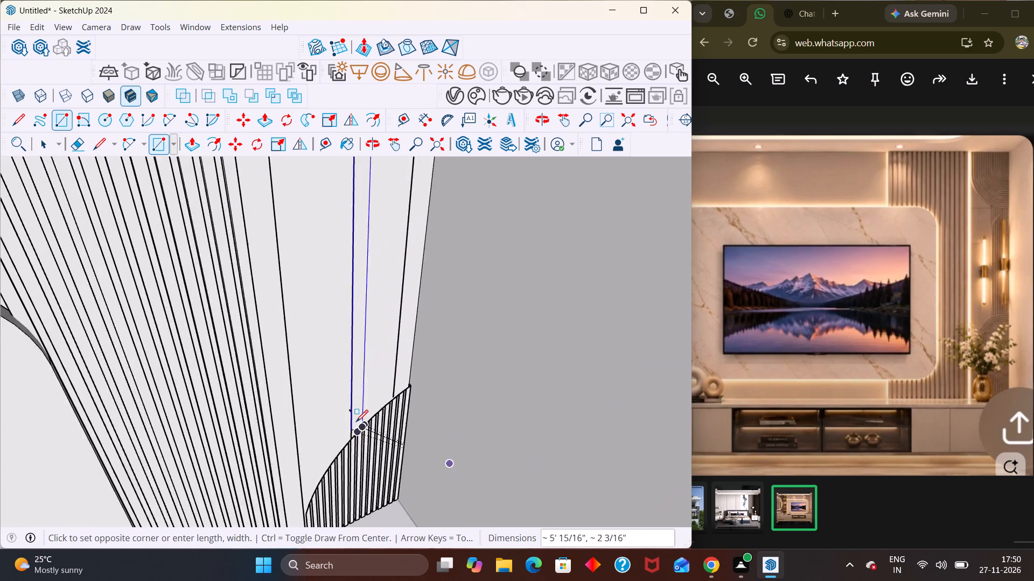
{"action": "scroll", "coordinate": [356, 422], "scroll_direction": "up", "scroll_amount": 20}
{"action": "scroll", "coordinate": [356, 422], "scroll_direction": "up", "scroll_amount": 3}
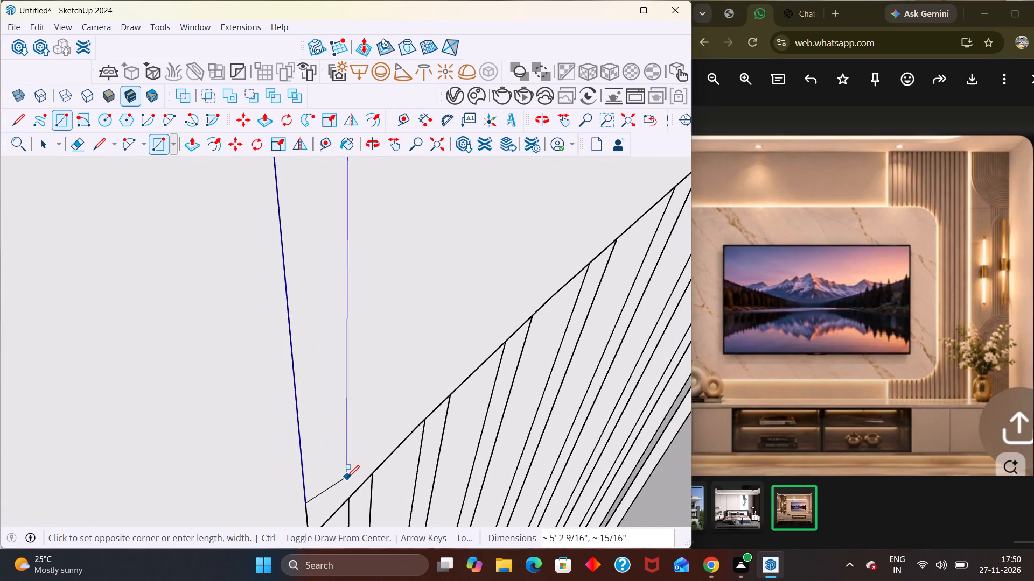
{"action": "scroll", "coordinate": [346, 479], "scroll_direction": "up", "scroll_amount": 6}
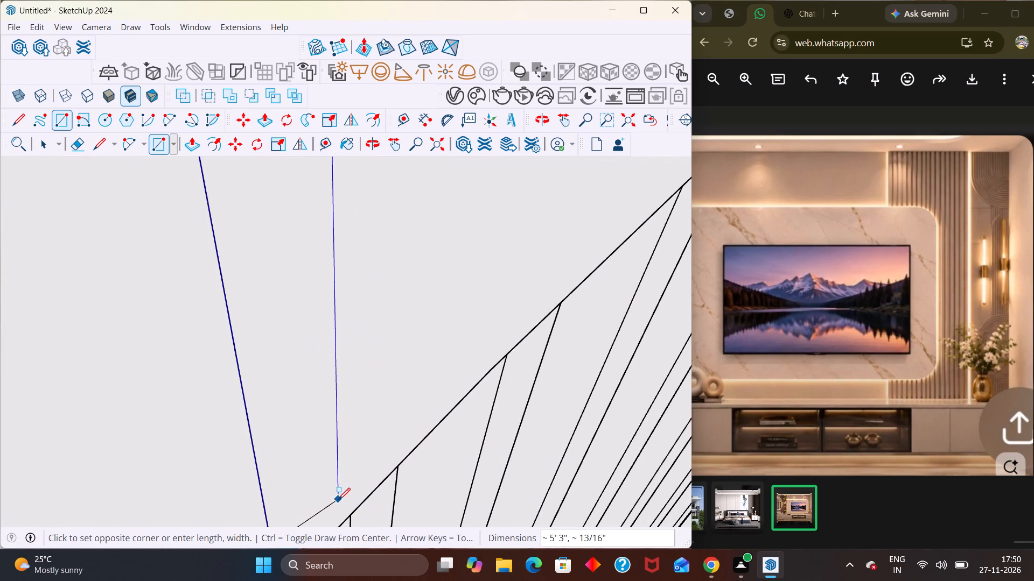
{"action": "scroll", "coordinate": [342, 487], "scroll_direction": "down", "scroll_amount": 5}
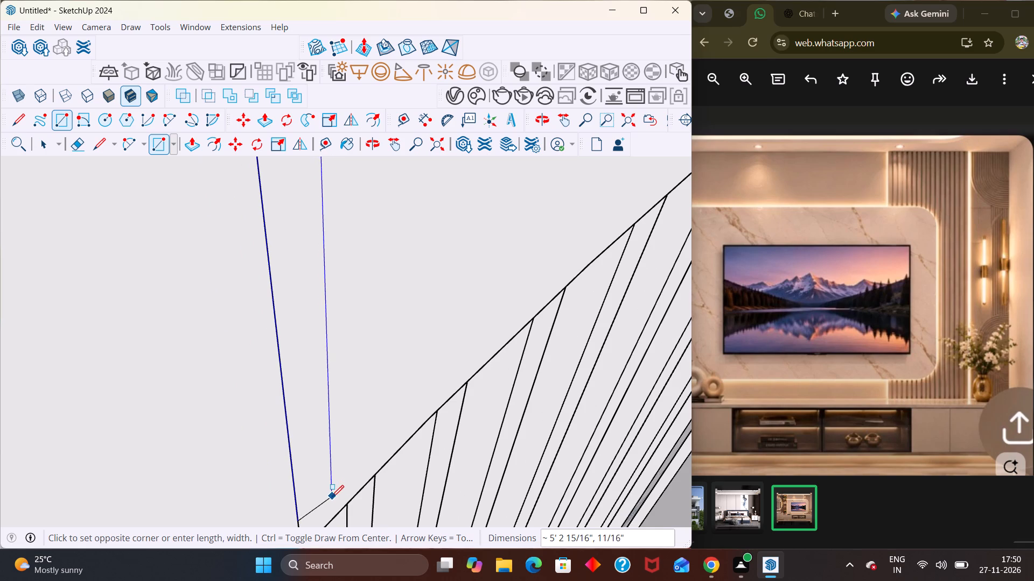
{"action": "left_click", "coordinate": [331, 498]}
Make the thin rectangle a group and extrude its face about 15/16" inside the group.
{"action": "key", "text": "space"}
{"action": "double_click", "coordinate": [317, 448]}
{"action": "right_click", "coordinate": [317, 448]}
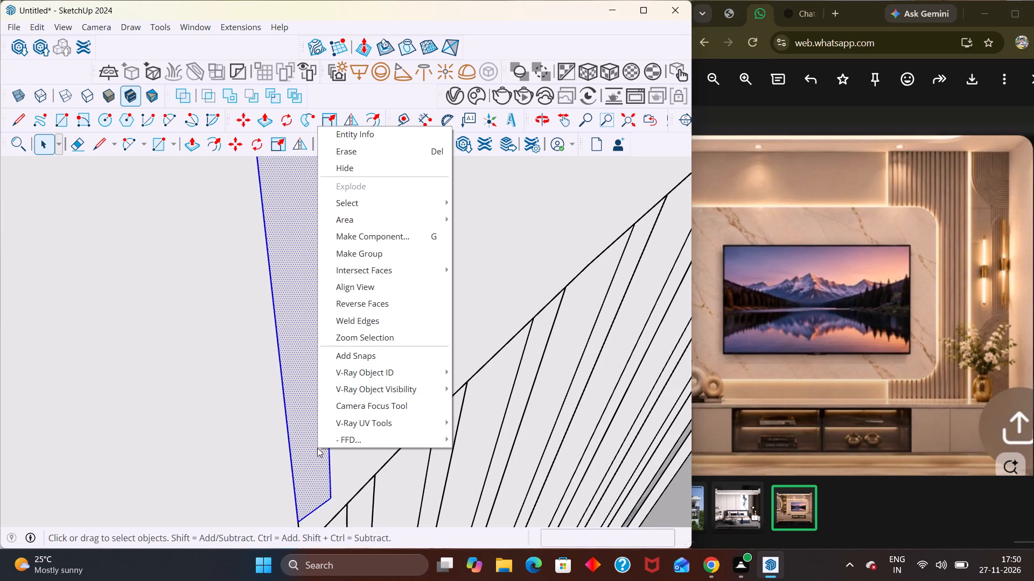
{"action": "left_click", "coordinate": [380, 254]}
{"action": "triple_click", "coordinate": [309, 330]}
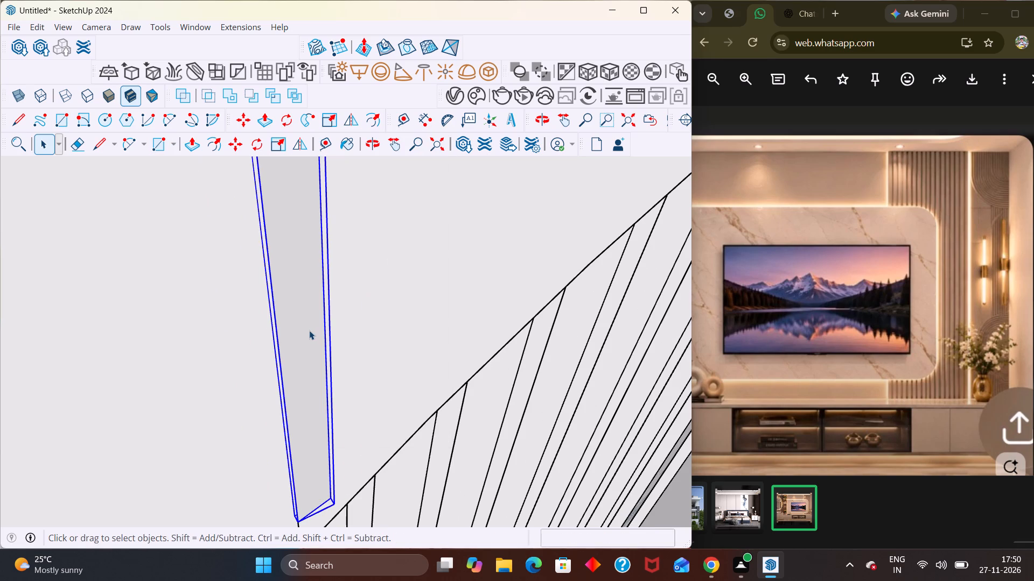
{"action": "key", "text": "p"}
{"action": "left_click", "coordinate": [303, 331]}
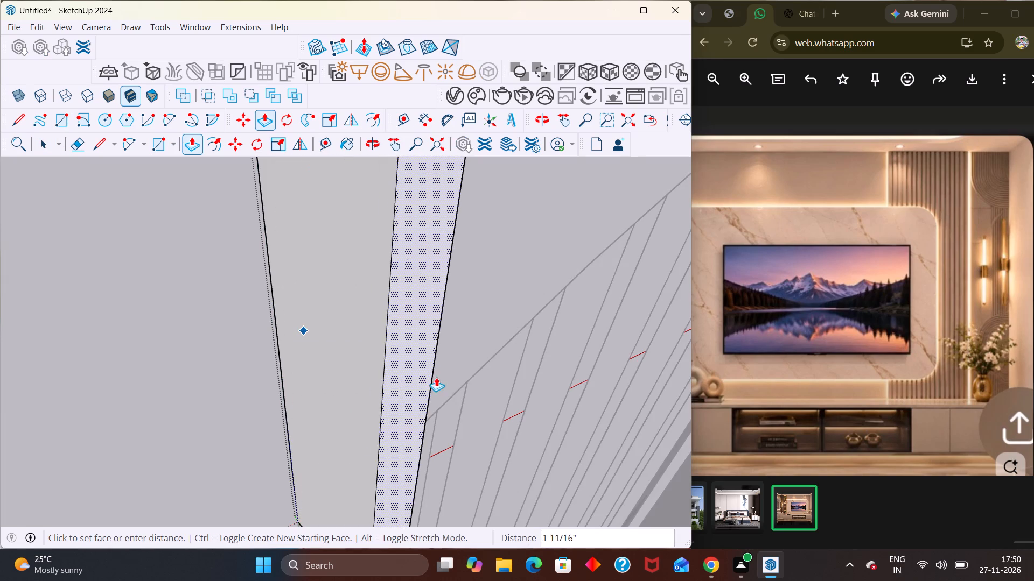
{"action": "left_click", "coordinate": [472, 382]}
Copy the whole thin strip inside its group about 1' 3/16" across to the side wall edge by the lower arc.
{"action": "scroll", "coordinate": [335, 321], "scroll_direction": "down", "scroll_amount": 3}
{"action": "scroll", "coordinate": [335, 321], "scroll_direction": "up", "scroll_amount": 1}
{"action": "scroll", "coordinate": [334, 321], "scroll_direction": "down", "scroll_amount": 10}
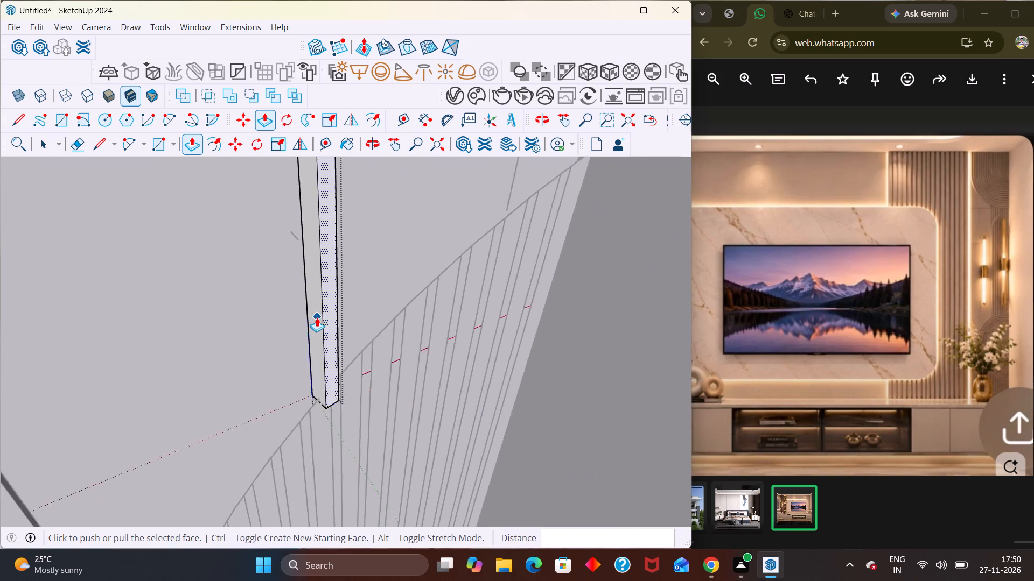
{"action": "scroll", "coordinate": [317, 317], "scroll_direction": "down", "scroll_amount": 16}
{"action": "middle_click_drag", "start_coordinate": [458, 307], "coordinate": [230, 290]}
{"action": "scroll", "coordinate": [225, 289], "scroll_direction": "down", "scroll_amount": 7}
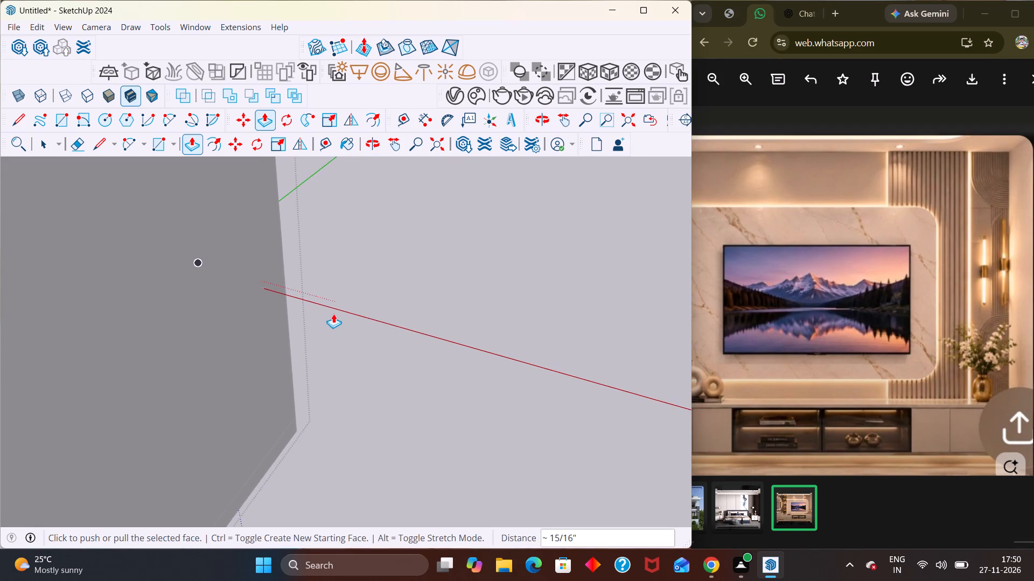
{"action": "key", "text": "shift+z"}
{"action": "scroll", "coordinate": [348, 316], "scroll_direction": "down", "scroll_amount": 6}
{"action": "middle_click_drag", "start_coordinate": [409, 308], "coordinate": [519, 201]}
{"action": "scroll", "coordinate": [519, 204], "scroll_direction": "up", "scroll_amount": 14}
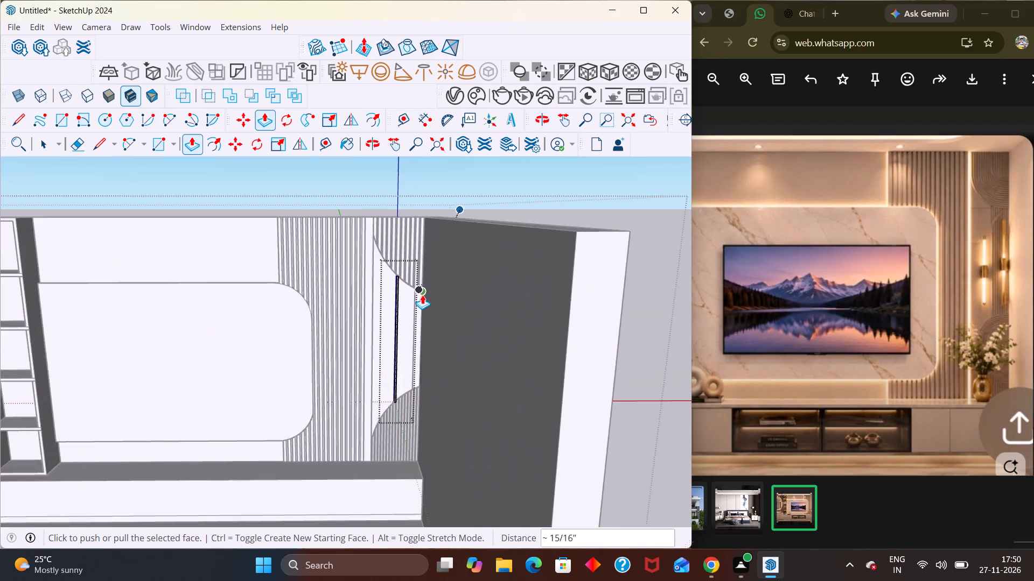
{"action": "scroll", "coordinate": [422, 295], "scroll_direction": "up", "scroll_amount": 7}
{"action": "scroll", "coordinate": [409, 446], "scroll_direction": "up", "scroll_amount": 3}
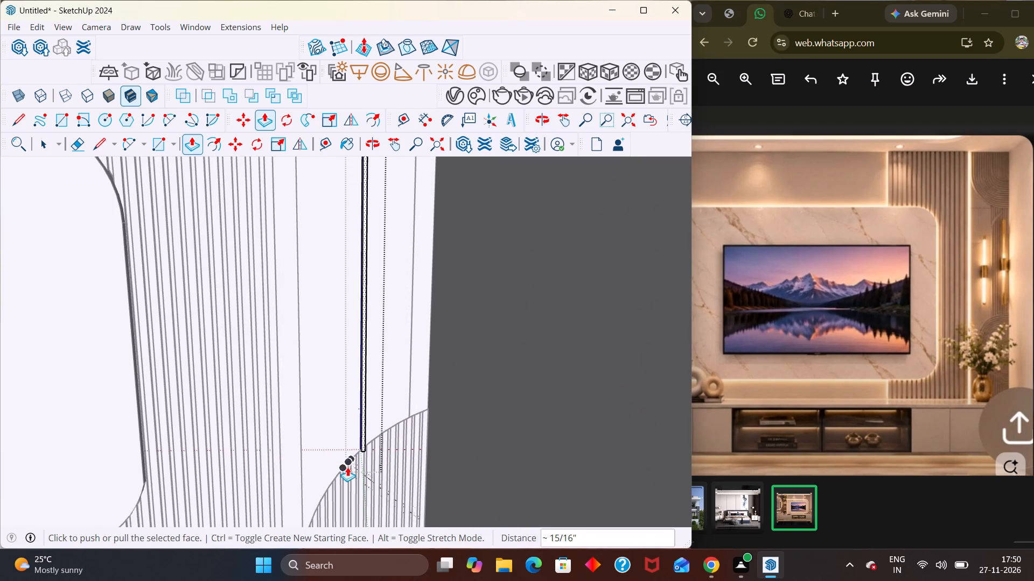
{"action": "key", "text": "m"}
{"action": "scroll", "coordinate": [347, 467], "scroll_direction": "up", "scroll_amount": 7}
{"action": "key", "text": "space"}
{"action": "triple_click", "coordinate": [372, 426]}
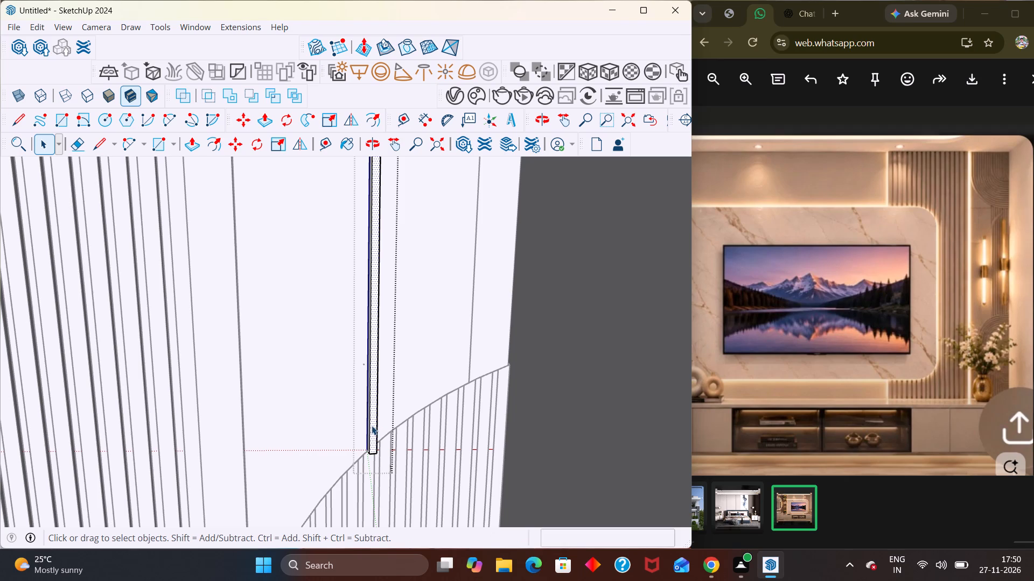
{"action": "left_click", "coordinate": [372, 426]}
{"action": "key", "text": "m"}
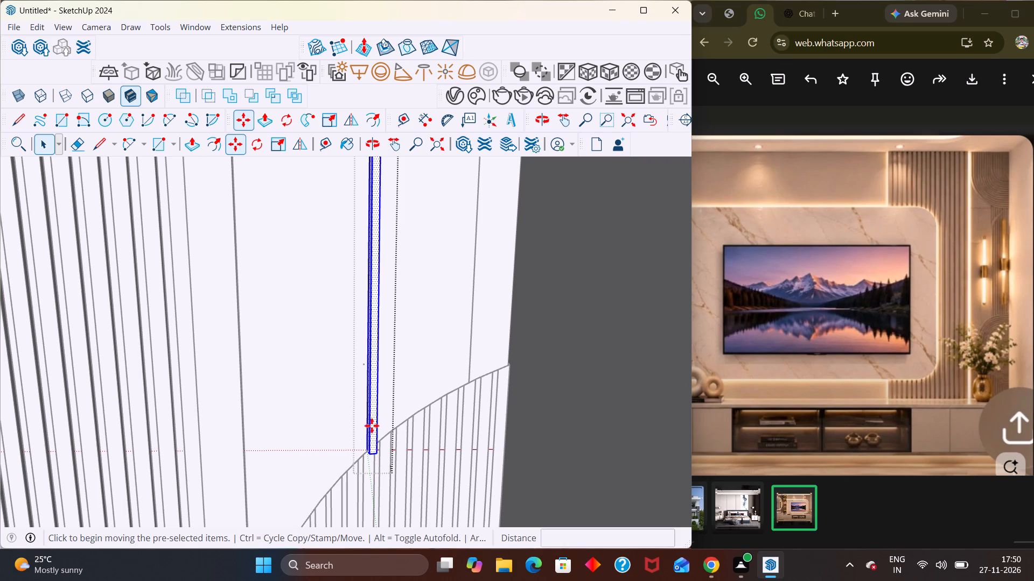
{"action": "scroll", "coordinate": [366, 446], "scroll_direction": "up", "scroll_amount": 7}
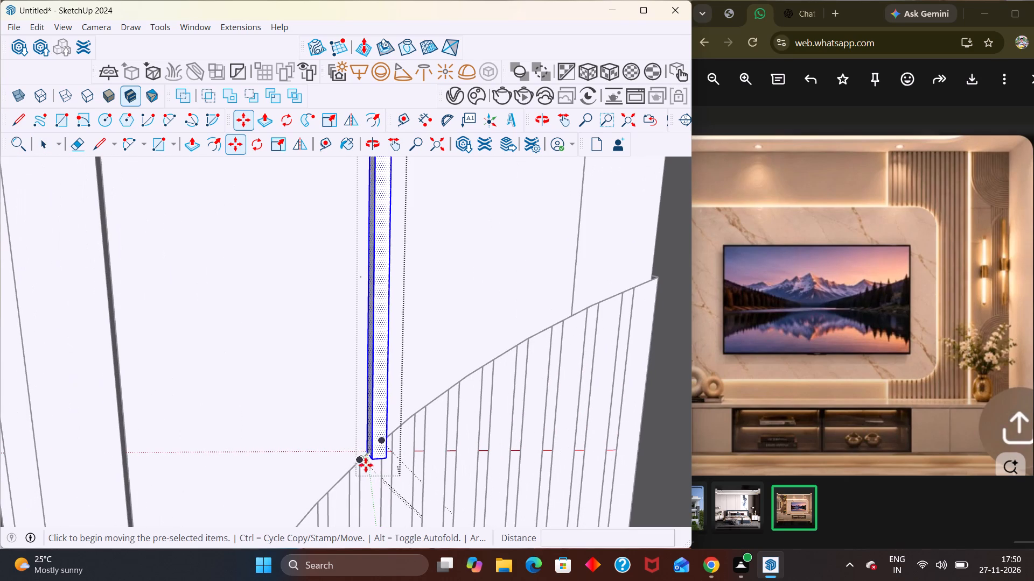
{"action": "left_click", "coordinate": [366, 449]}
{"action": "scroll", "coordinate": [347, 405], "scroll_direction": "down", "scroll_amount": 9}
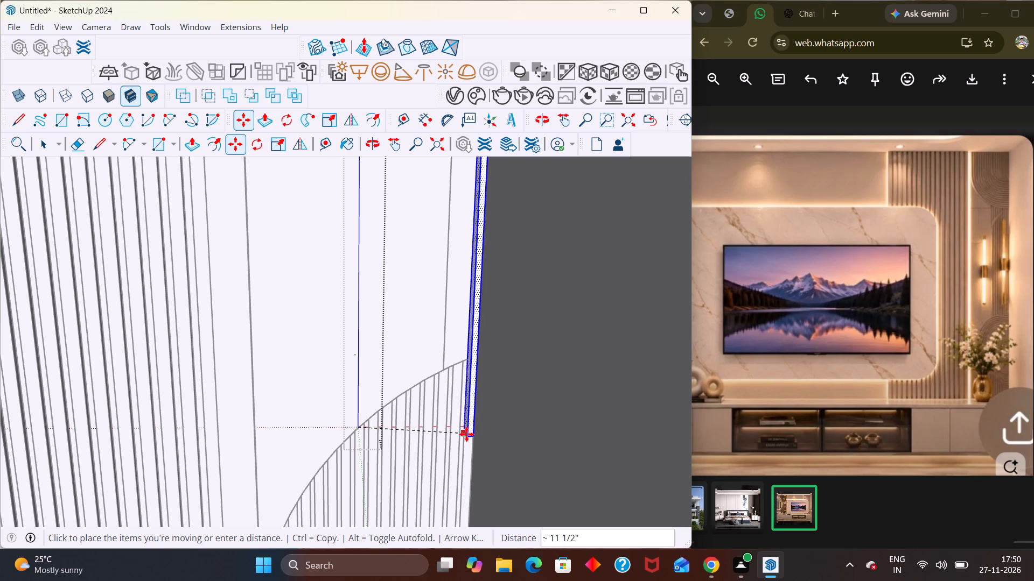
{"action": "scroll", "coordinate": [468, 426], "scroll_direction": "up", "scroll_amount": 5}
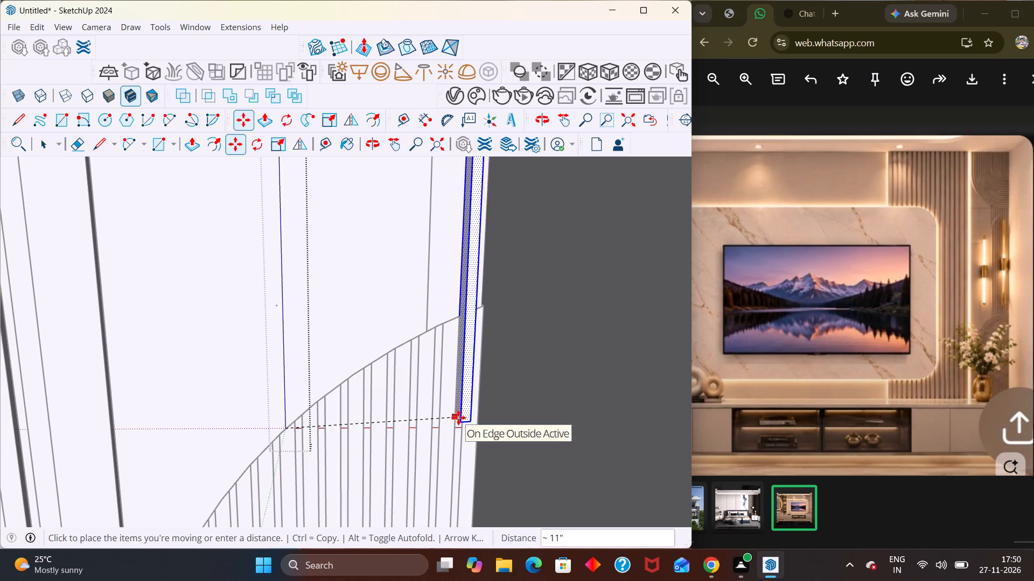
{"action": "middle_click_drag", "start_coordinate": [458, 419], "coordinate": [475, 486]}
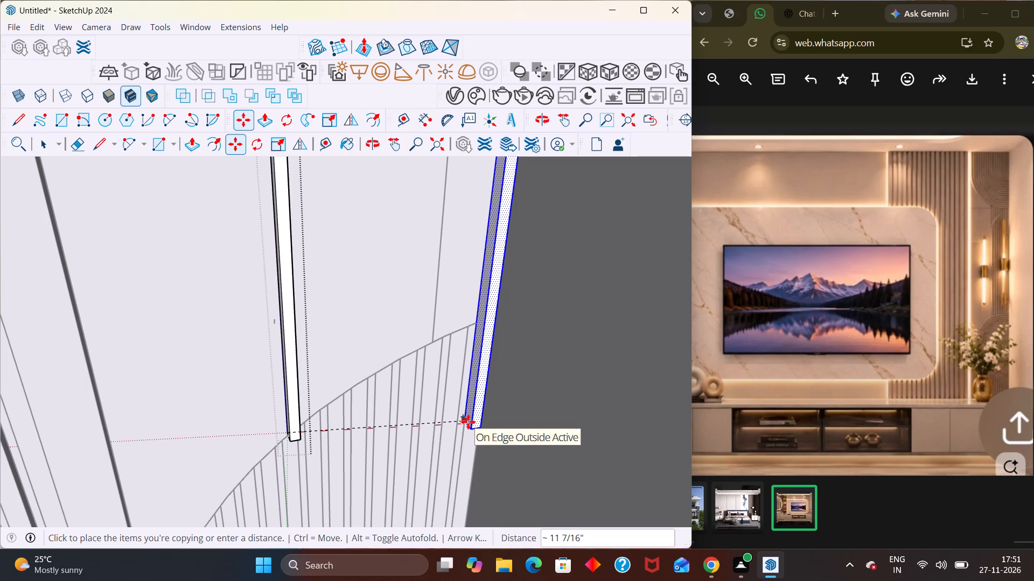
{"action": "middle_click_drag", "start_coordinate": [456, 407], "coordinate": [459, 494]}
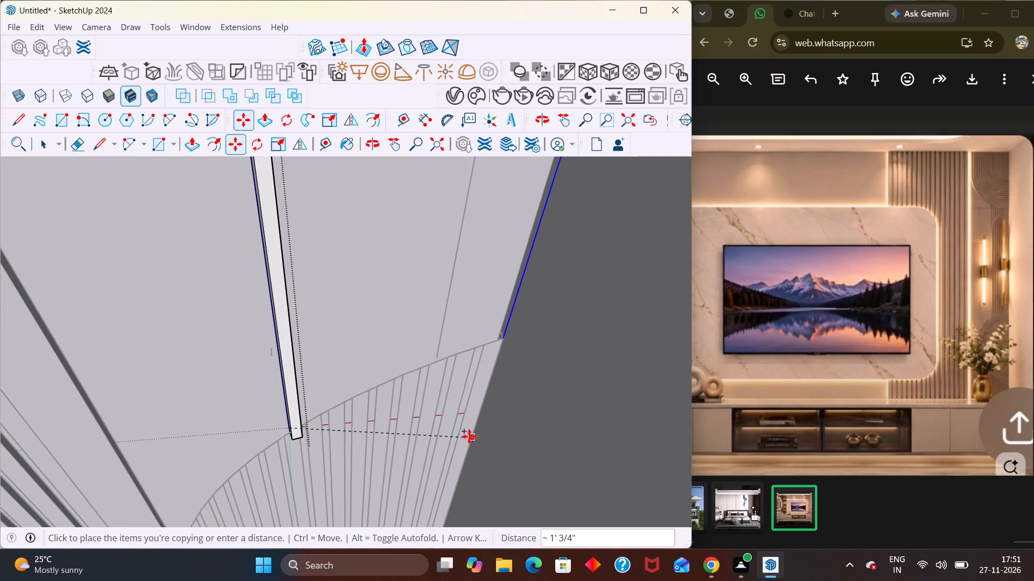
{"action": "scroll", "coordinate": [447, 424], "scroll_direction": "up", "scroll_amount": 4}
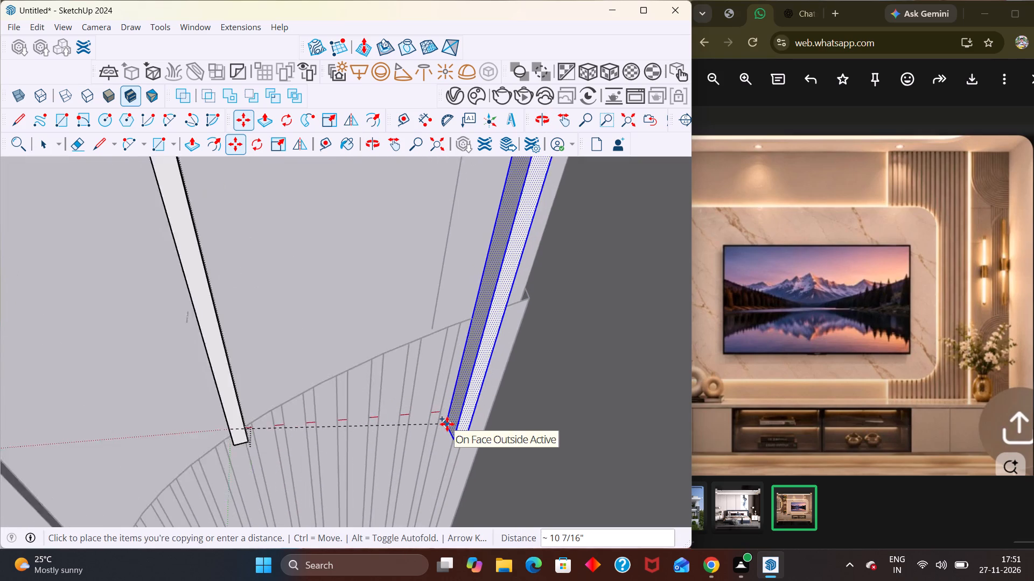
{"action": "middle_click_drag", "start_coordinate": [447, 424], "coordinate": [443, 488]}
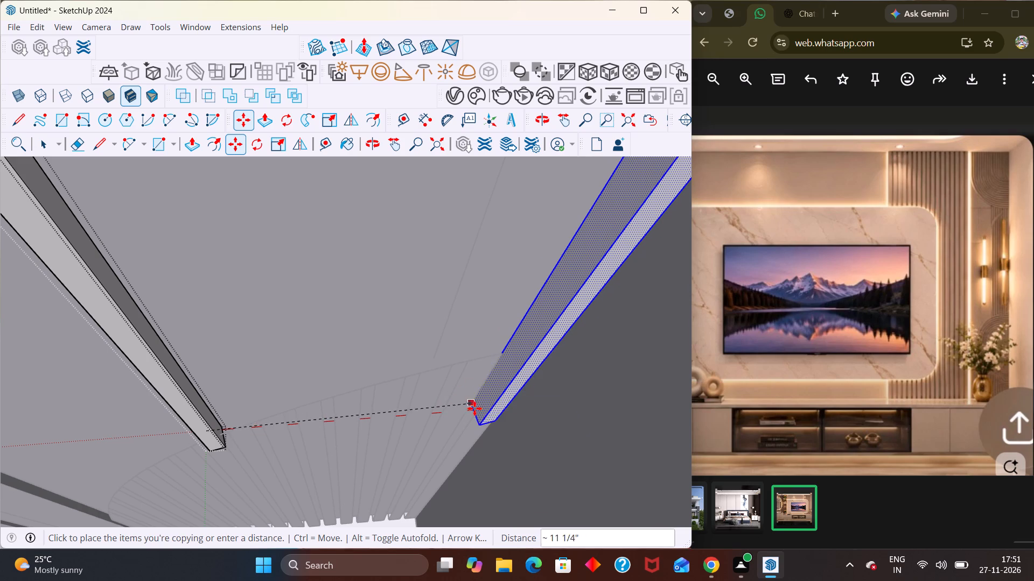
{"action": "middle_click_drag", "start_coordinate": [474, 394], "coordinate": [479, 453]}
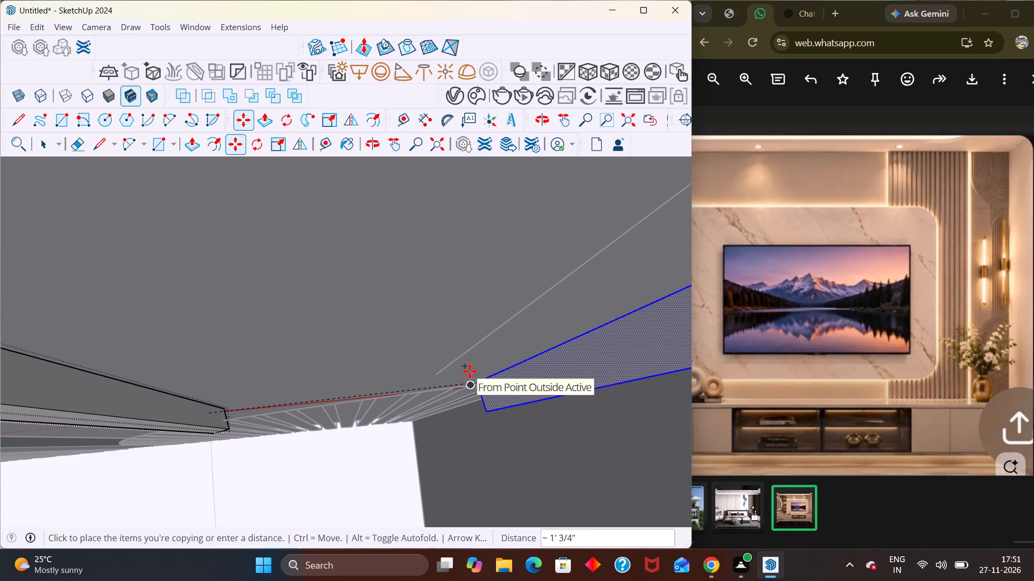
{"action": "scroll", "coordinate": [467, 372], "scroll_direction": "down", "scroll_amount": 1}
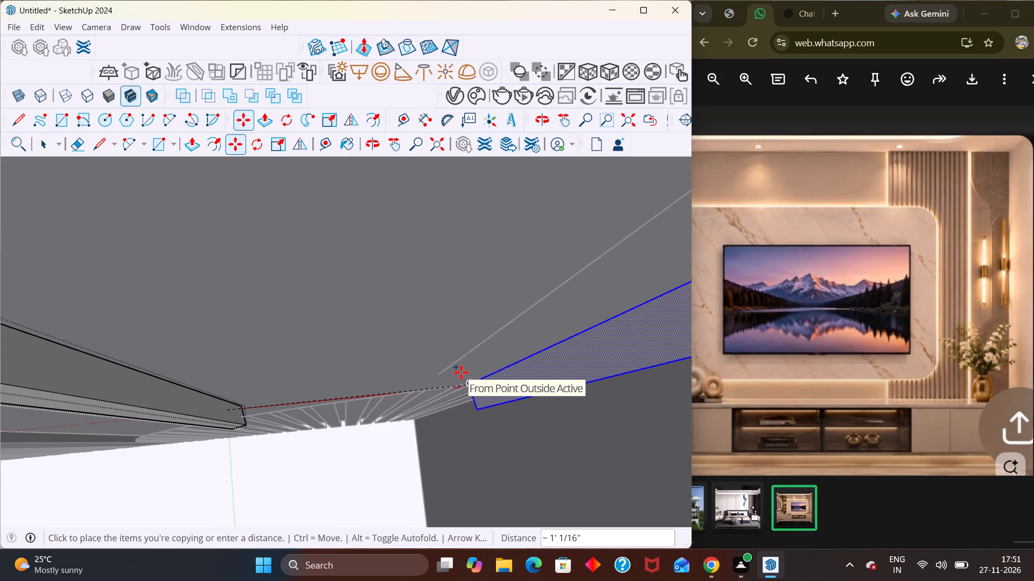
{"action": "scroll", "coordinate": [458, 370], "scroll_direction": "down", "scroll_amount": 3}
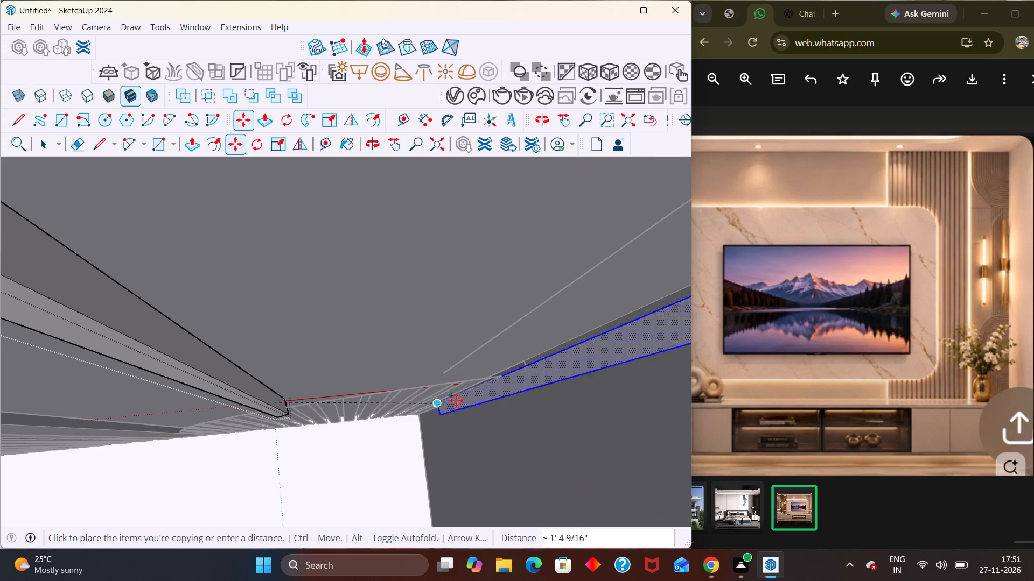
{"action": "scroll", "coordinate": [462, 377], "scroll_direction": "up", "scroll_amount": 3}
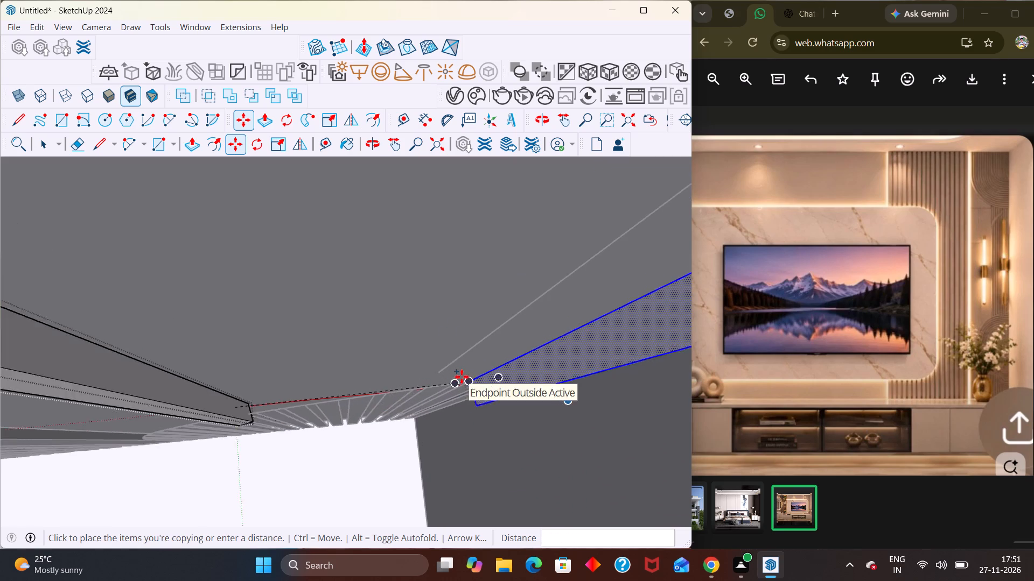
{"action": "scroll", "coordinate": [462, 377], "scroll_direction": "up", "scroll_amount": 3}
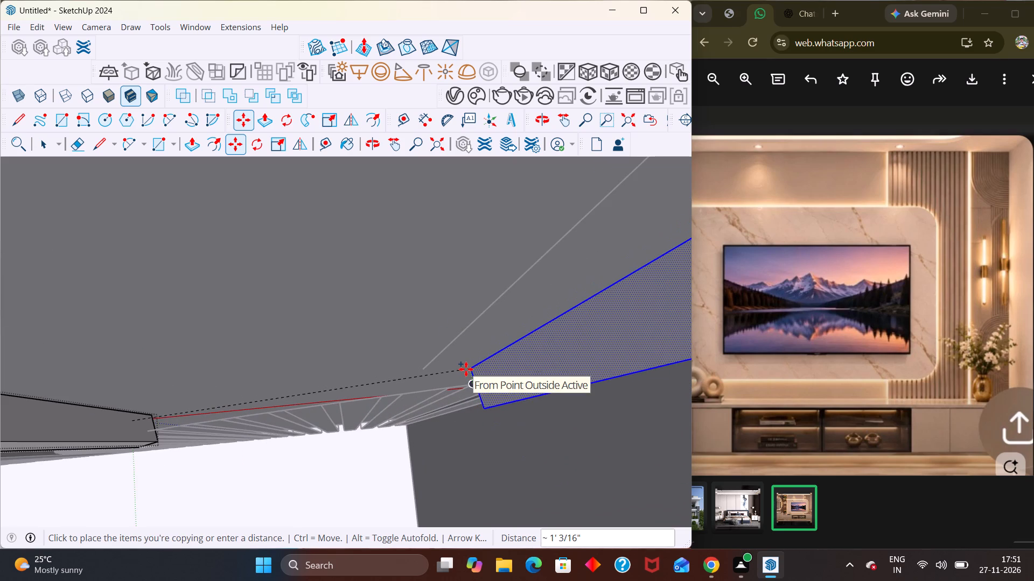
{"action": "left_click", "coordinate": [466, 367]}
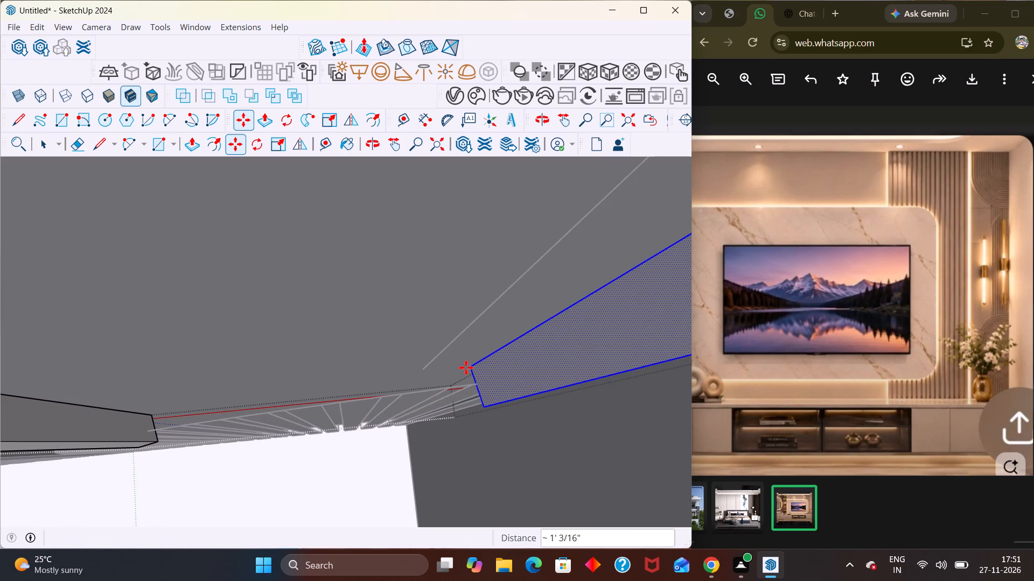
Divide the thin strip's copy distance by 10 to array evenly spaced strips up to the side wall edge, and leave the group.
{"action": "type", "text": "/0"}
{"action": "key", "text": "BackSpace"}
{"action": "type", "text": "10"}
{"action": "key", "text": "Return"}
{"action": "scroll", "coordinate": [466, 367], "scroll_direction": "down", "scroll_amount": 11}
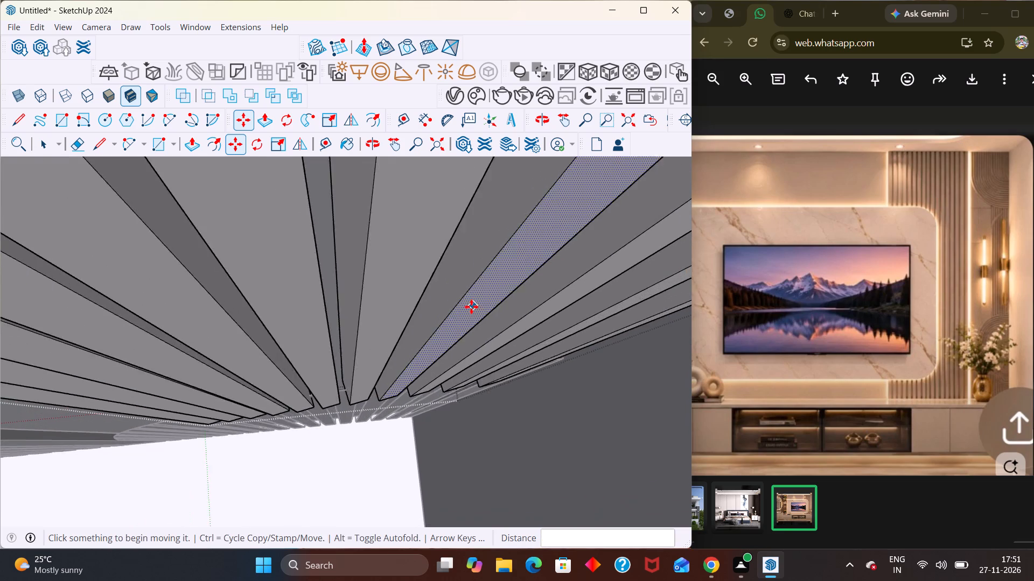
{"action": "scroll", "coordinate": [471, 307], "scroll_direction": "down", "scroll_amount": 20}
{"action": "scroll", "coordinate": [471, 307], "scroll_direction": "down", "scroll_amount": 11}
{"action": "scroll", "coordinate": [423, 326], "scroll_direction": "up", "scroll_amount": 1}
{"action": "scroll", "coordinate": [422, 328], "scroll_direction": "down", "scroll_amount": 6}
{"action": "scroll", "coordinate": [422, 325], "scroll_direction": "up", "scroll_amount": 1}
{"action": "scroll", "coordinate": [422, 326], "scroll_direction": "down", "scroll_amount": 1}
{"action": "key", "text": "space"}
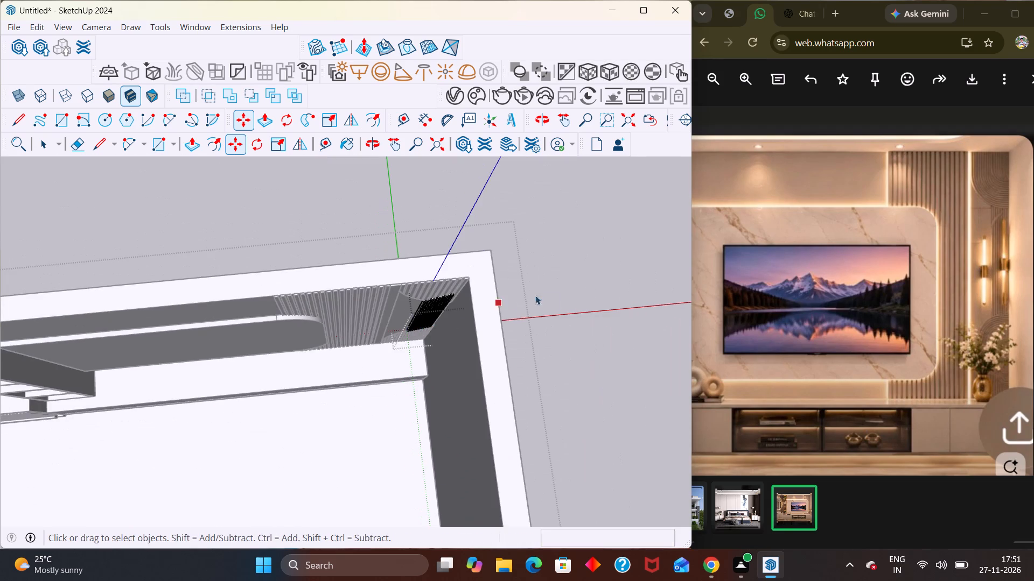
{"action": "left_click", "coordinate": [561, 303]}
Open the group of thin strips between the upper and lower arcs for editing.
{"action": "middle_click_drag", "start_coordinate": [483, 446], "coordinate": [485, 208]}
{"action": "scroll", "coordinate": [485, 208], "scroll_direction": "up", "scroll_amount": 6}
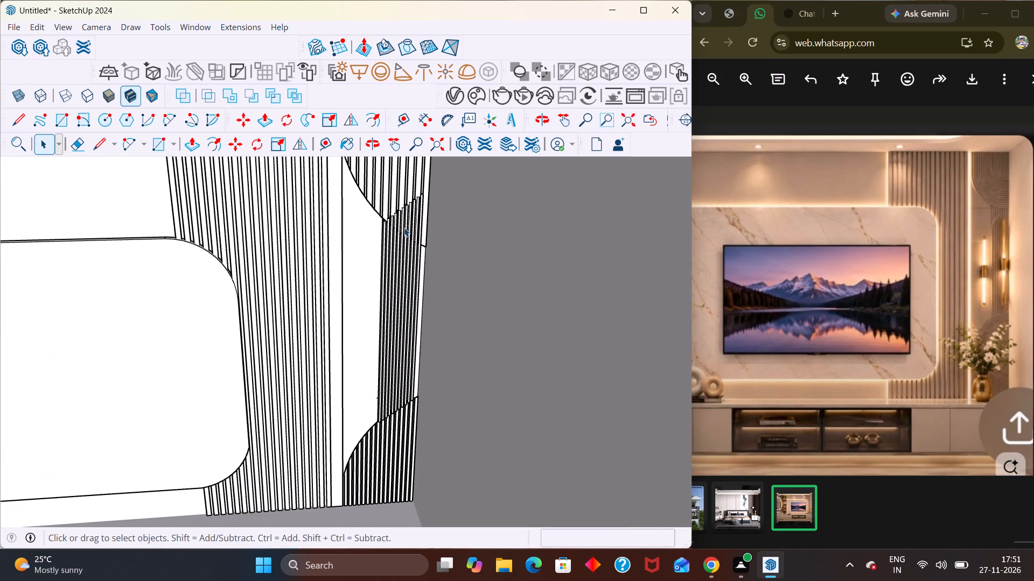
{"action": "scroll", "coordinate": [397, 240], "scroll_direction": "down", "scroll_amount": 9}
{"action": "middle_click_drag", "start_coordinate": [421, 318], "coordinate": [354, 253]}
{"action": "scroll", "coordinate": [312, 245], "scroll_direction": "down", "scroll_amount": 1}
{"action": "scroll", "coordinate": [334, 247], "scroll_direction": "up", "scroll_amount": 4}
{"action": "scroll", "coordinate": [372, 281], "scroll_direction": "down", "scroll_amount": 1}
{"action": "scroll", "coordinate": [386, 292], "scroll_direction": "up", "scroll_amount": 2}
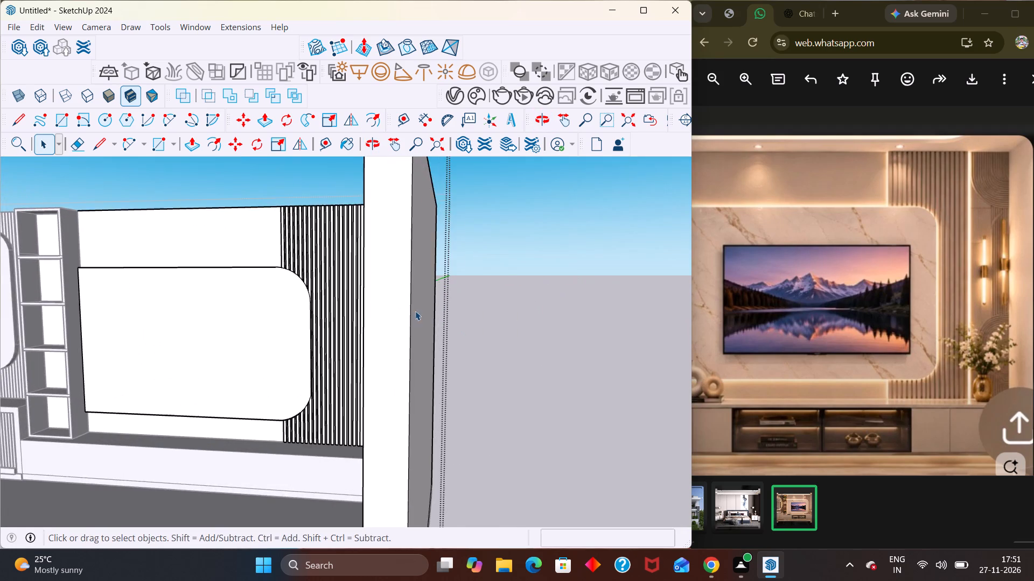
{"action": "middle_click_drag", "start_coordinate": [372, 325], "coordinate": [436, 352]}
{"action": "scroll", "coordinate": [436, 352], "scroll_direction": "up", "scroll_amount": 3}
{"action": "double_click", "coordinate": [298, 252]}
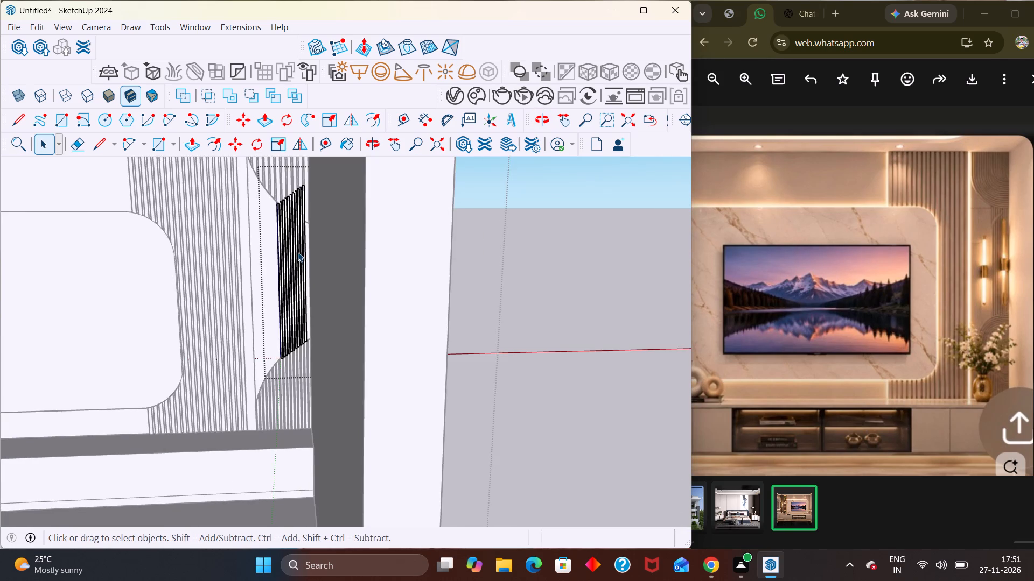
{"action": "scroll", "coordinate": [298, 252], "scroll_direction": "up", "scroll_amount": 4}
{"action": "middle_click_drag", "start_coordinate": [292, 226], "coordinate": [299, 247]}
{"action": "scroll", "coordinate": [305, 179], "scroll_direction": "up", "scroll_amount": 5}
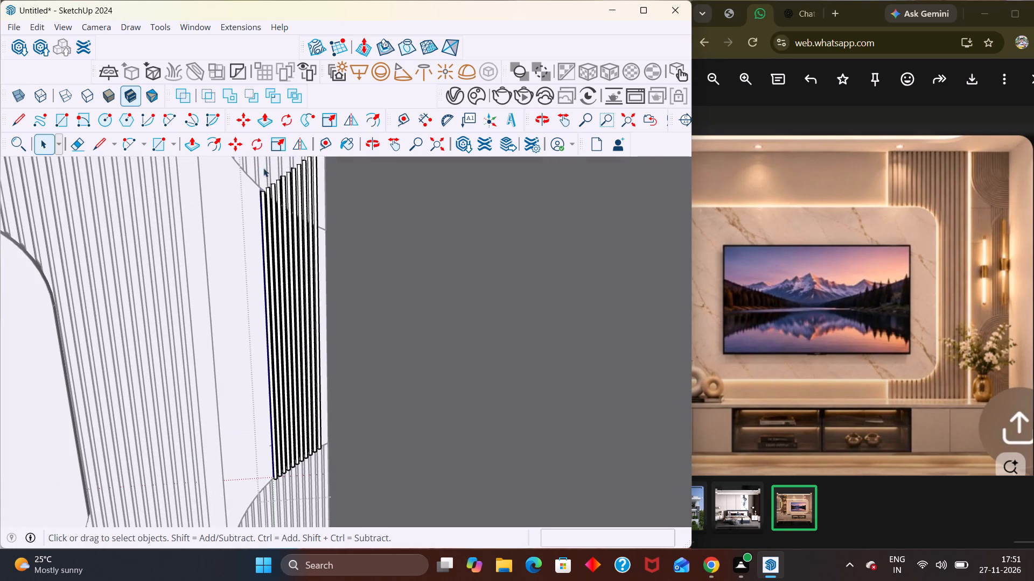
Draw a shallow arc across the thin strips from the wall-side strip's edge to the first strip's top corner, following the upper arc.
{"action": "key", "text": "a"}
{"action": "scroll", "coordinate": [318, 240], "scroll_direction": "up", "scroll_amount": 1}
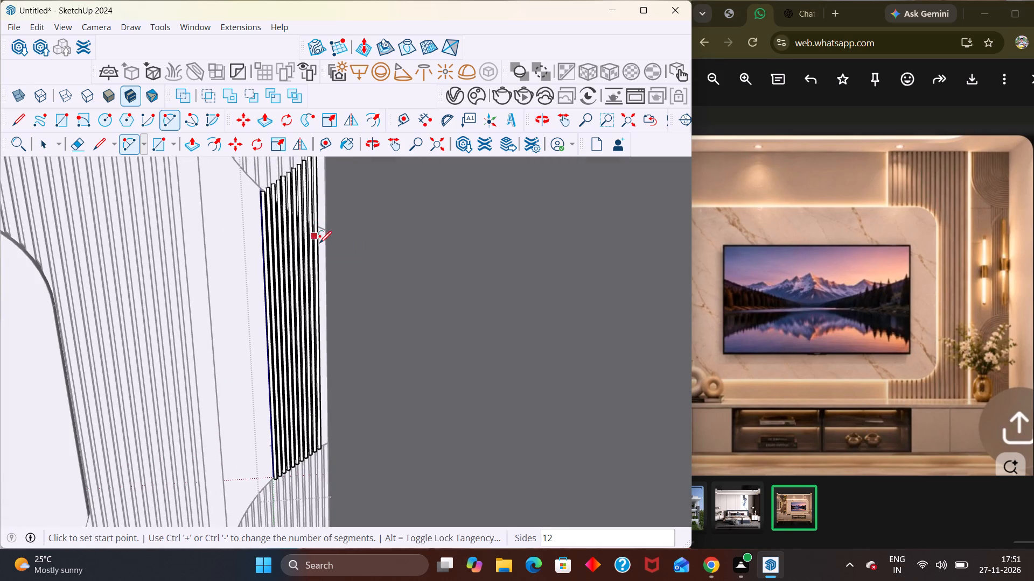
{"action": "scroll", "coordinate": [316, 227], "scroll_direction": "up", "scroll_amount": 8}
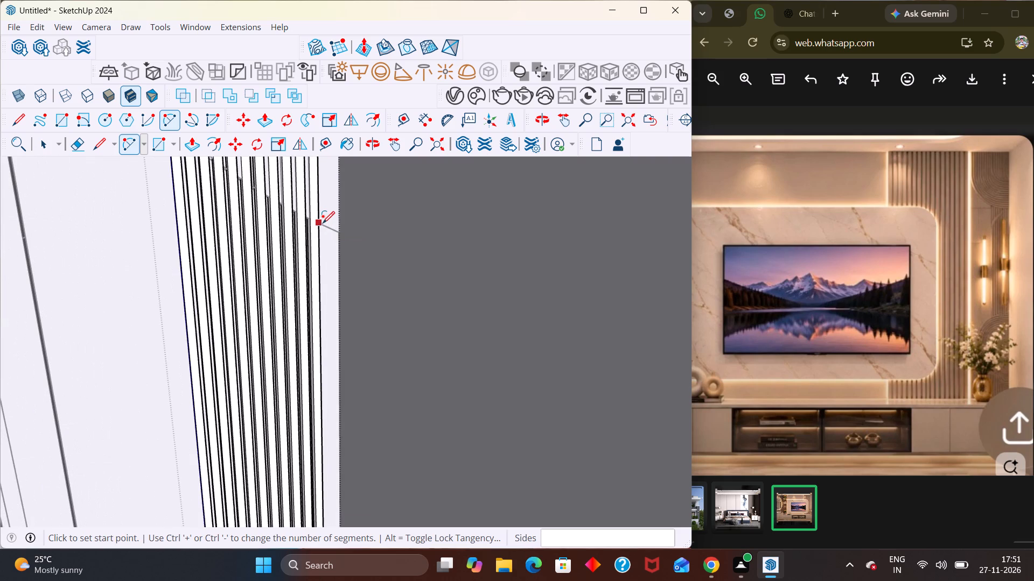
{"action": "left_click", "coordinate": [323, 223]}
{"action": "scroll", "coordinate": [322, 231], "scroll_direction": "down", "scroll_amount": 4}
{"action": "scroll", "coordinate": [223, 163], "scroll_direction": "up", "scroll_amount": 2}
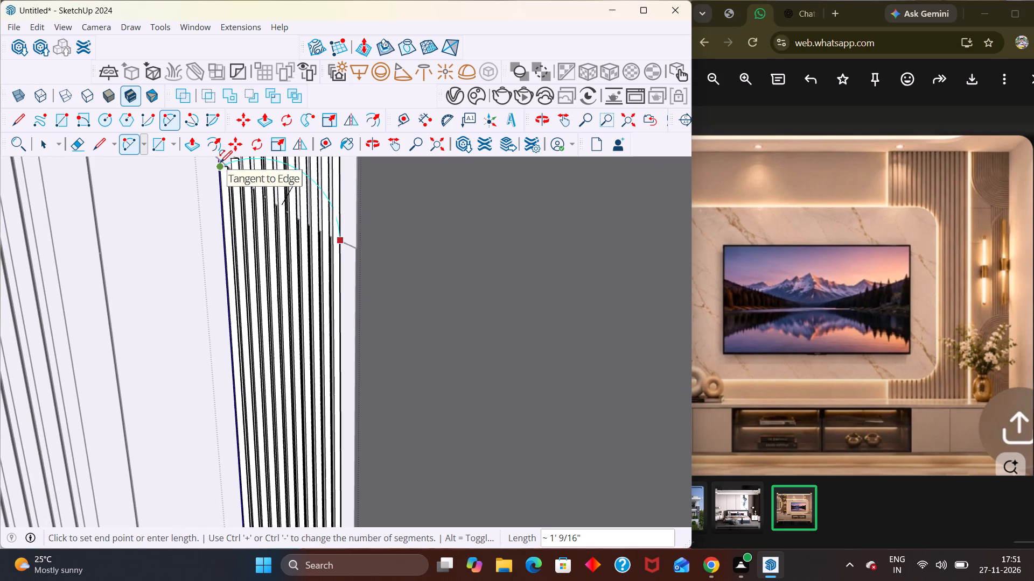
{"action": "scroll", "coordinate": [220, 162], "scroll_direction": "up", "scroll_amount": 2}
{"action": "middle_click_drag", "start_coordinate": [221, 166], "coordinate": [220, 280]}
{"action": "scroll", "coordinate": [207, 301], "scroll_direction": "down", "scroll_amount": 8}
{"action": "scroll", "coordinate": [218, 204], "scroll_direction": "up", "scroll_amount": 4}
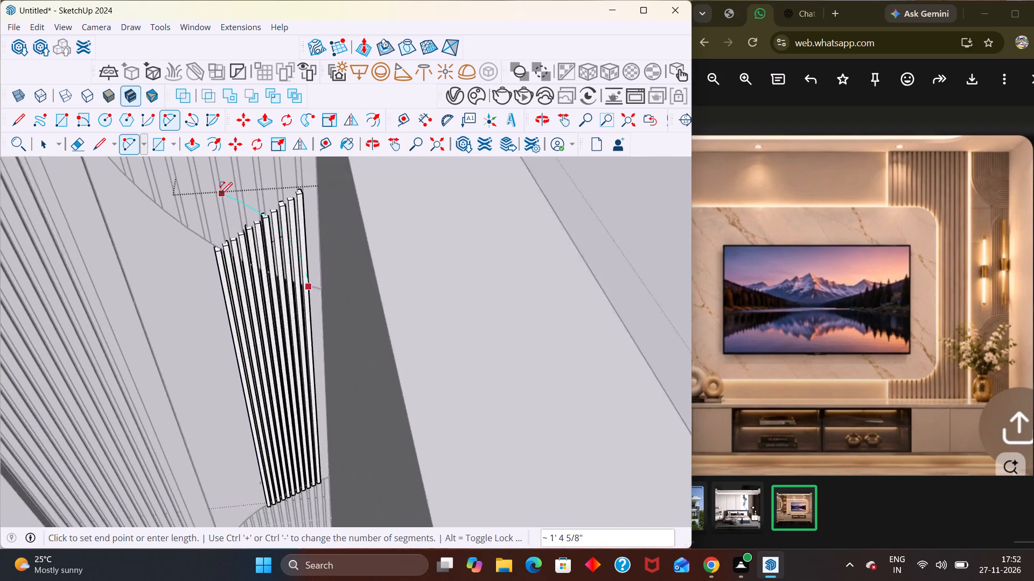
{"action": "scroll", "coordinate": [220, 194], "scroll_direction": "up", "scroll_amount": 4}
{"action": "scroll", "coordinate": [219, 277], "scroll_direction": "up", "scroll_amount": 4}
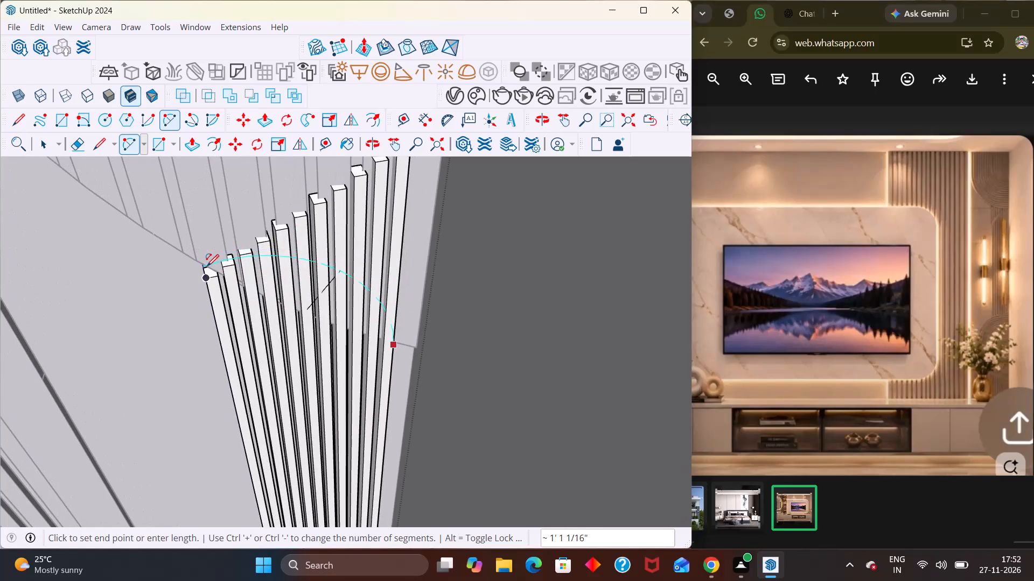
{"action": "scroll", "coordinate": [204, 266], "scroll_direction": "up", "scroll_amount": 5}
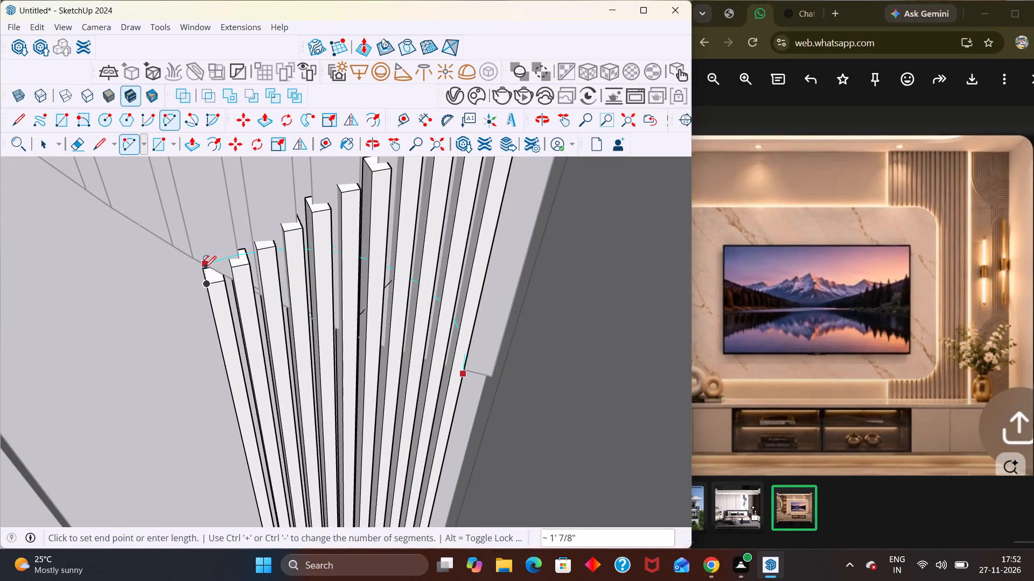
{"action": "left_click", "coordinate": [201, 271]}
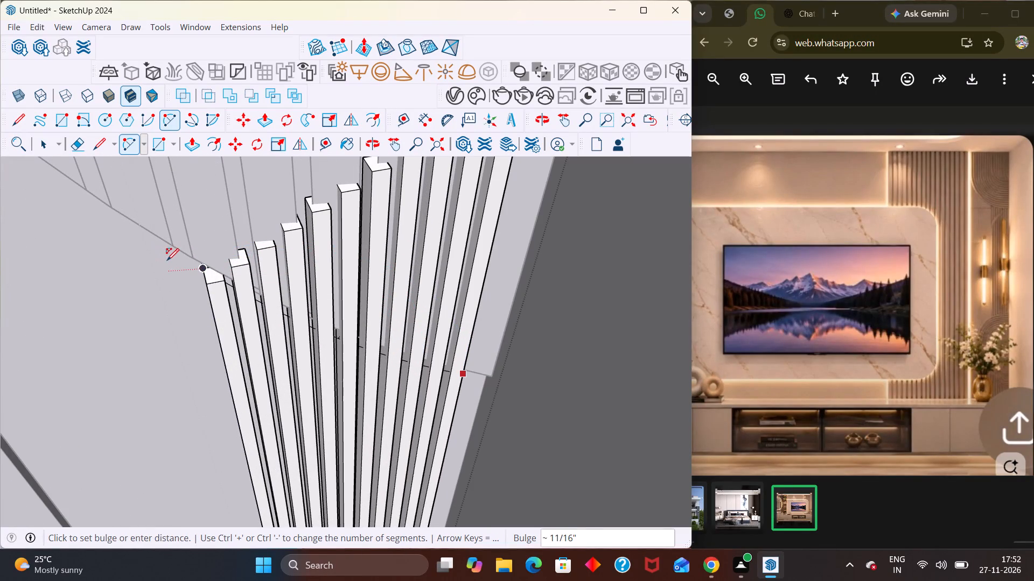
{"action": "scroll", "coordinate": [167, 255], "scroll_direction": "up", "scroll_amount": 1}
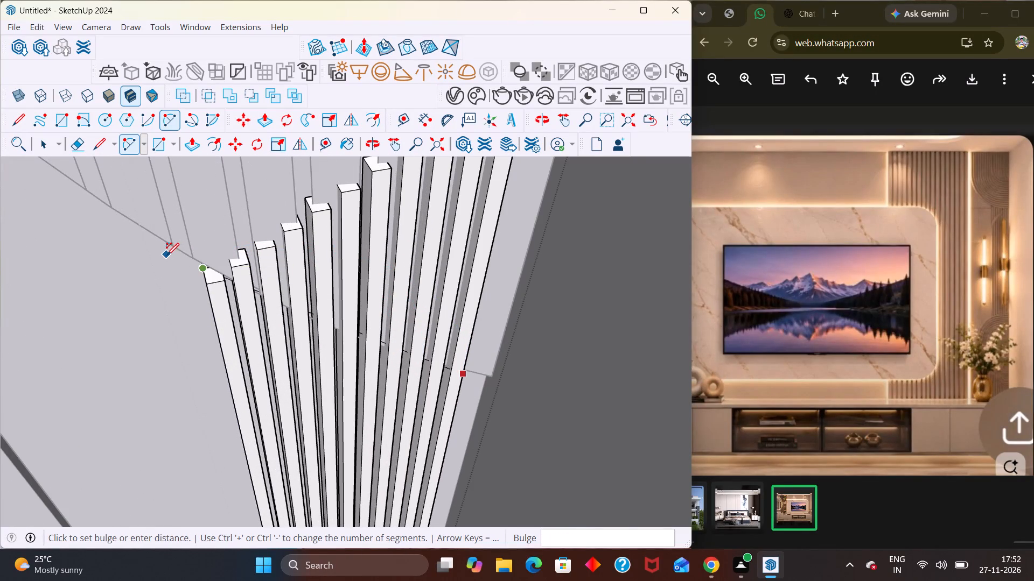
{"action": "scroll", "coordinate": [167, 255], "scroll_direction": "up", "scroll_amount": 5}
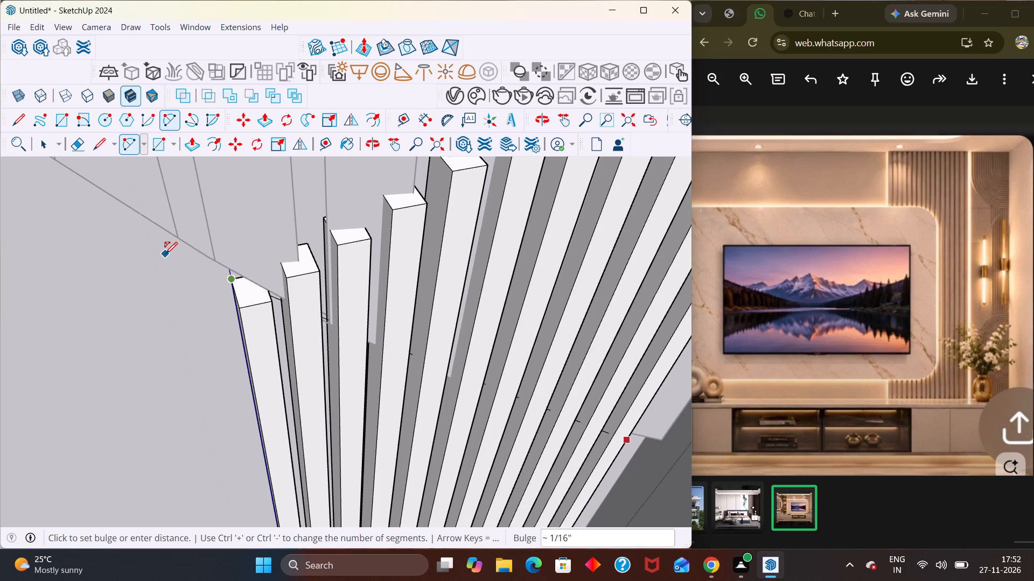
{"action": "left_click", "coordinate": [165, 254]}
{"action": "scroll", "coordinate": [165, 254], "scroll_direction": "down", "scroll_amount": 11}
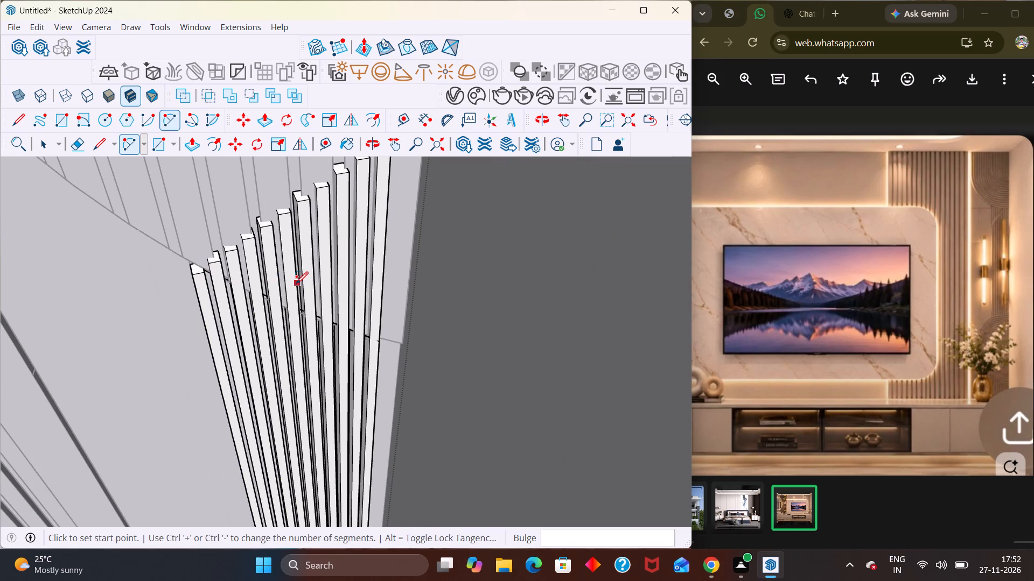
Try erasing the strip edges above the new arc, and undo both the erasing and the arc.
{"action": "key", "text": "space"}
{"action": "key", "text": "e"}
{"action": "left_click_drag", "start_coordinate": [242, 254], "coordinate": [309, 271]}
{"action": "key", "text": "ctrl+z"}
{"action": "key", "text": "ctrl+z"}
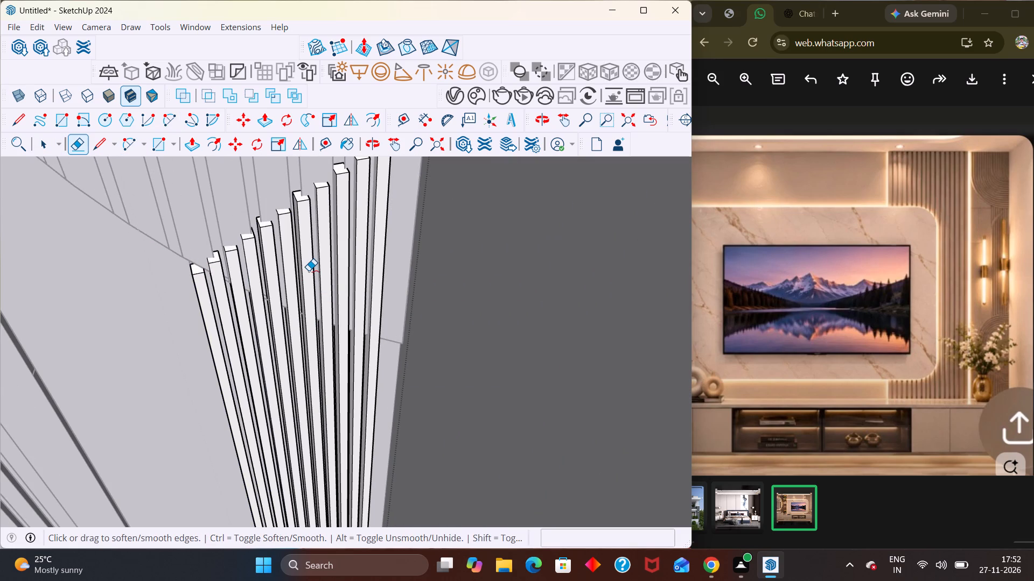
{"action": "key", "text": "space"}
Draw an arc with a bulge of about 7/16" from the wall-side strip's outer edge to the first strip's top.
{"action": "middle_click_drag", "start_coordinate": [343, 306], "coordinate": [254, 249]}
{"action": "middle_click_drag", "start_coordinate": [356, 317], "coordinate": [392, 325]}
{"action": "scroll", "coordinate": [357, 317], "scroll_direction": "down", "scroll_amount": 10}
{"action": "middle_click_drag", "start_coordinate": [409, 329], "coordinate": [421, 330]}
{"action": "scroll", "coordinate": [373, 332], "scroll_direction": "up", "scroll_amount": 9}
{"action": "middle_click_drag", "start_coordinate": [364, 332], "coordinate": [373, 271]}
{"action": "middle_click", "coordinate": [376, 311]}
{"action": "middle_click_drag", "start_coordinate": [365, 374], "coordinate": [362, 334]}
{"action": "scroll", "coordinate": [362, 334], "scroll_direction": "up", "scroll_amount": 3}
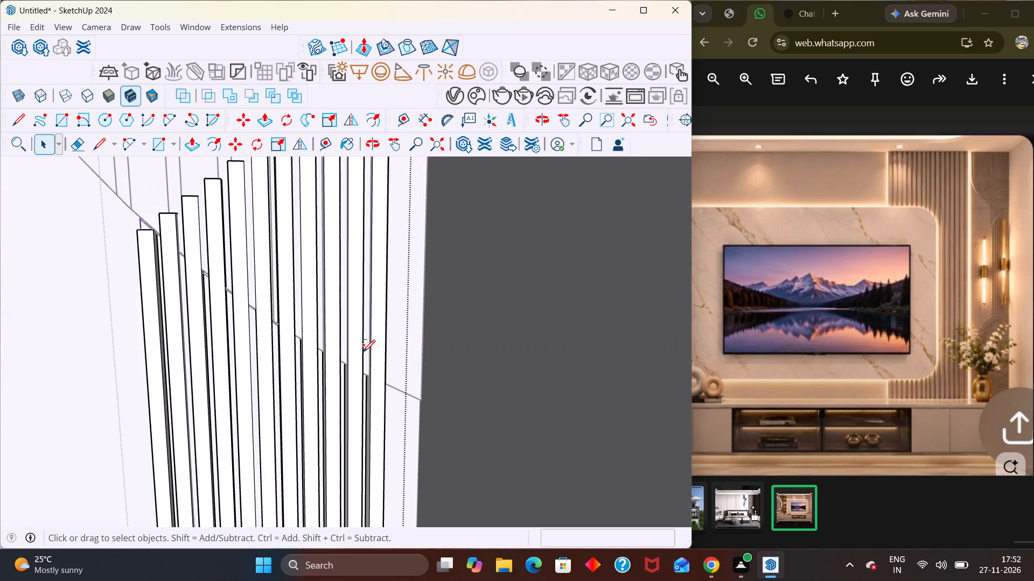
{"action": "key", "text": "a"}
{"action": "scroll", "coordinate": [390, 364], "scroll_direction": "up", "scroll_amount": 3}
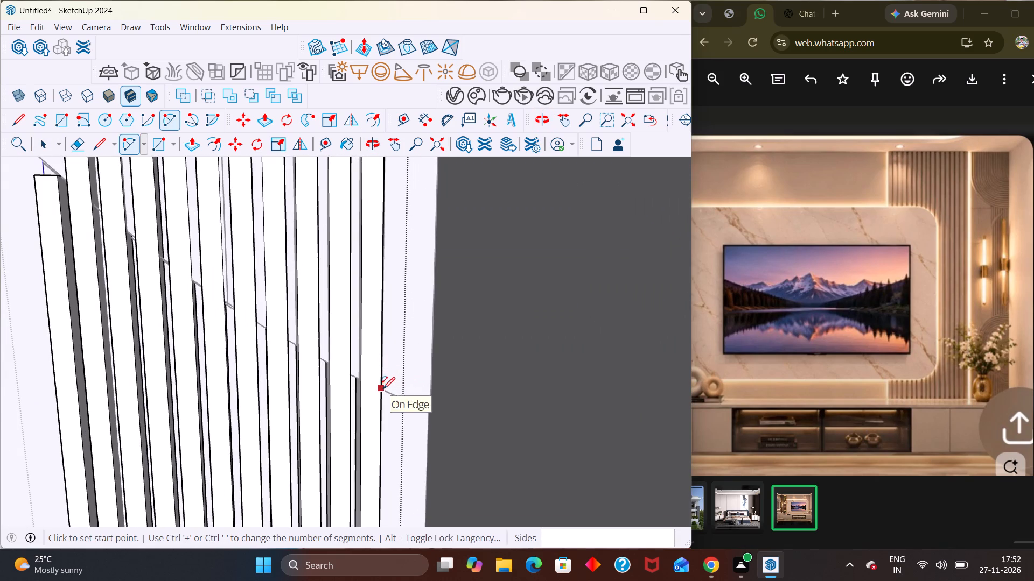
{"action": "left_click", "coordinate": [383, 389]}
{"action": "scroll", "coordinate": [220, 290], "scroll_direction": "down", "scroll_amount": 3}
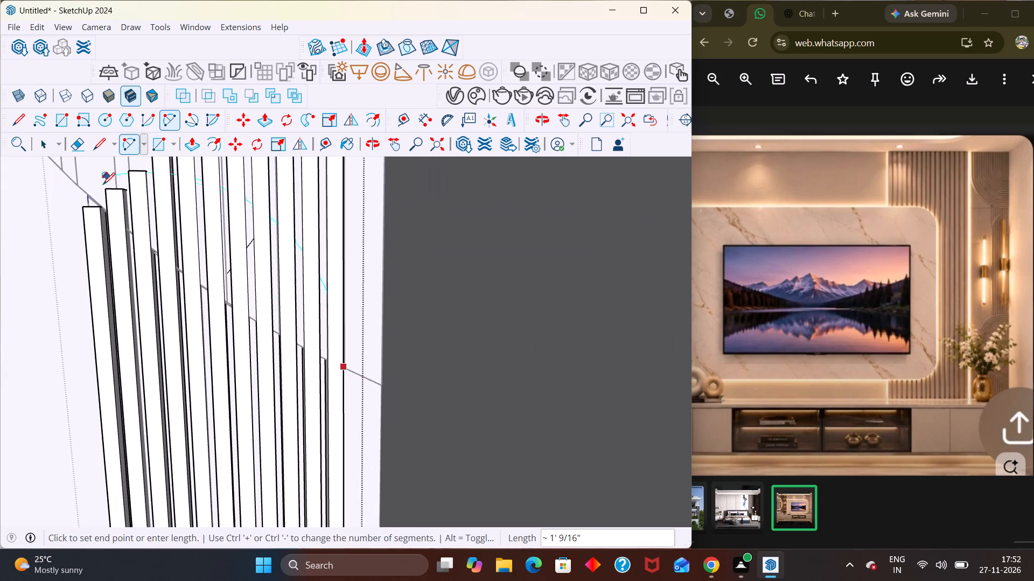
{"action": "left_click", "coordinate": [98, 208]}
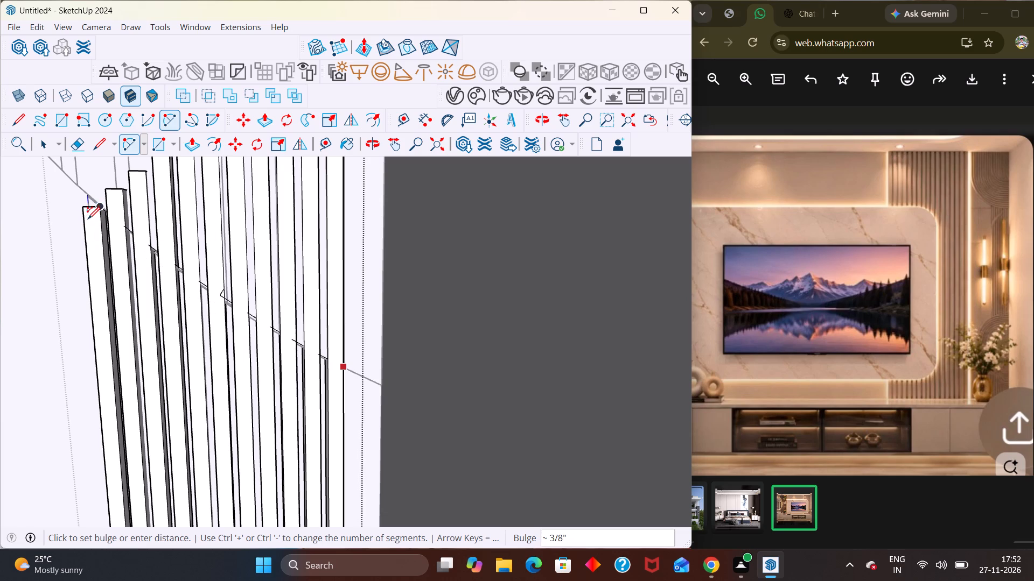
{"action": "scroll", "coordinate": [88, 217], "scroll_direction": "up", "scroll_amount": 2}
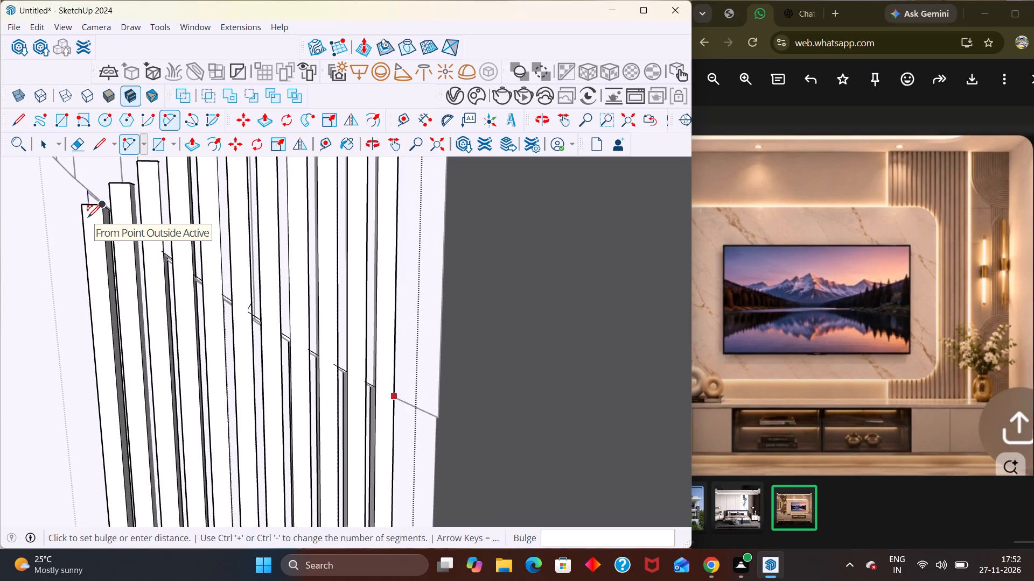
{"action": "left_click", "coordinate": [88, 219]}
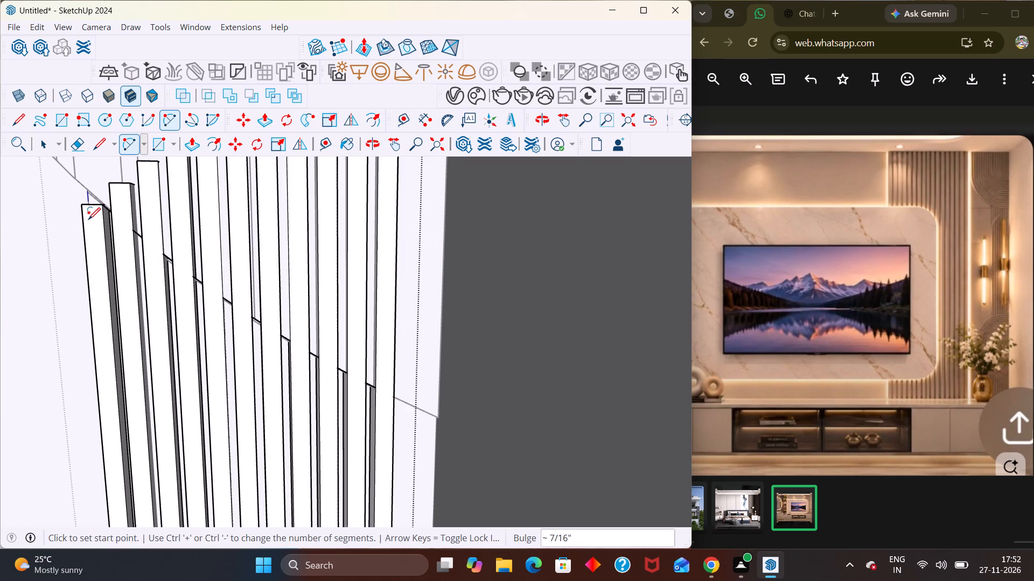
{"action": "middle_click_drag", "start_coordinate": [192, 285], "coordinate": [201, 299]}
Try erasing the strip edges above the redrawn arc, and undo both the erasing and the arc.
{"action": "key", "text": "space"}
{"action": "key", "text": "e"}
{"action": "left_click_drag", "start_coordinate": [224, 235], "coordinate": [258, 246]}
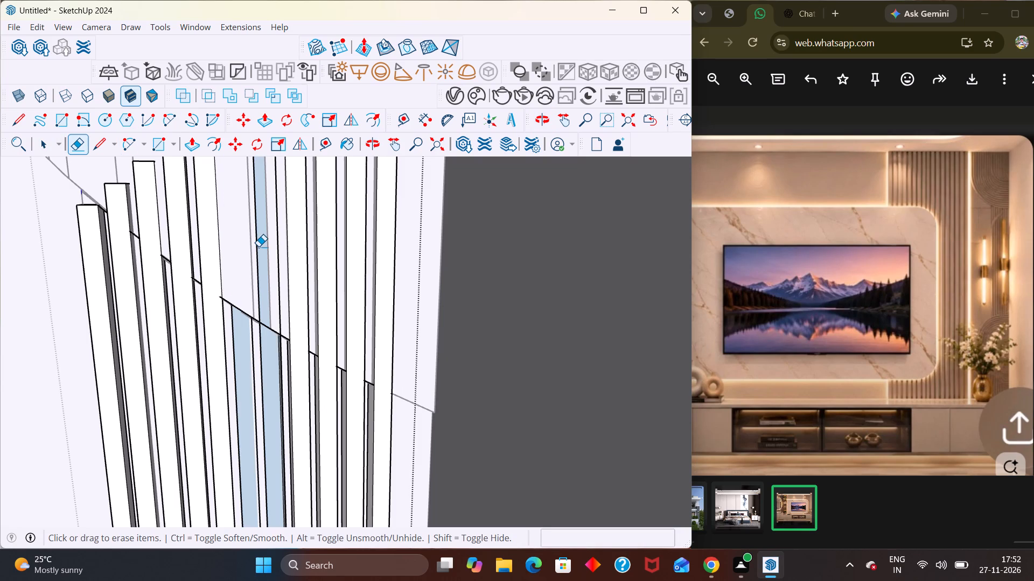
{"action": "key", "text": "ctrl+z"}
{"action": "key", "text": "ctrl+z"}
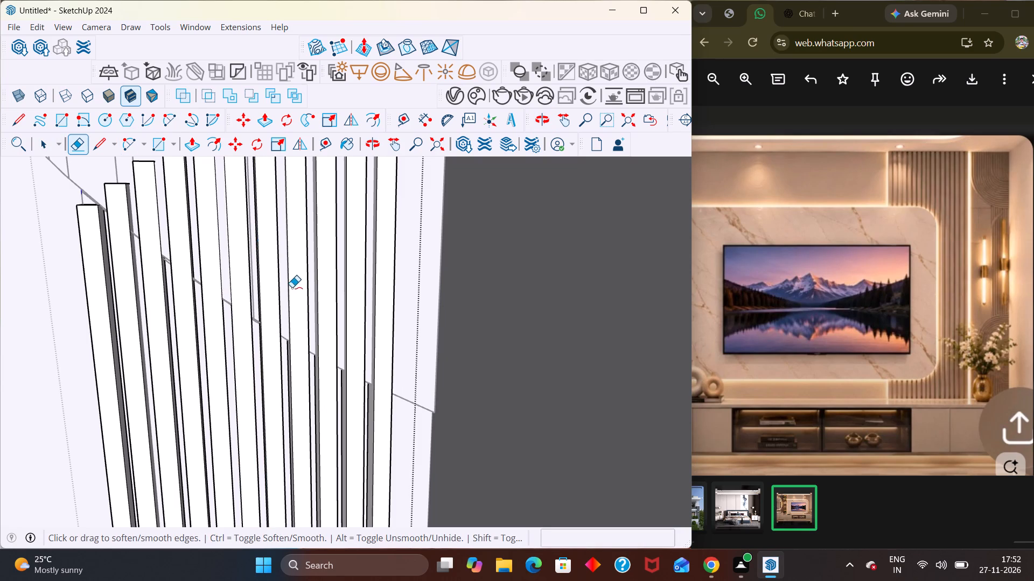
Draw an arc with a bulge of about 1/4" across the strips from the wall-side strip's outer edge to the second strip's edge.
{"action": "scroll", "coordinate": [291, 290], "scroll_direction": "down", "scroll_amount": 1}
{"action": "key", "text": "a"}
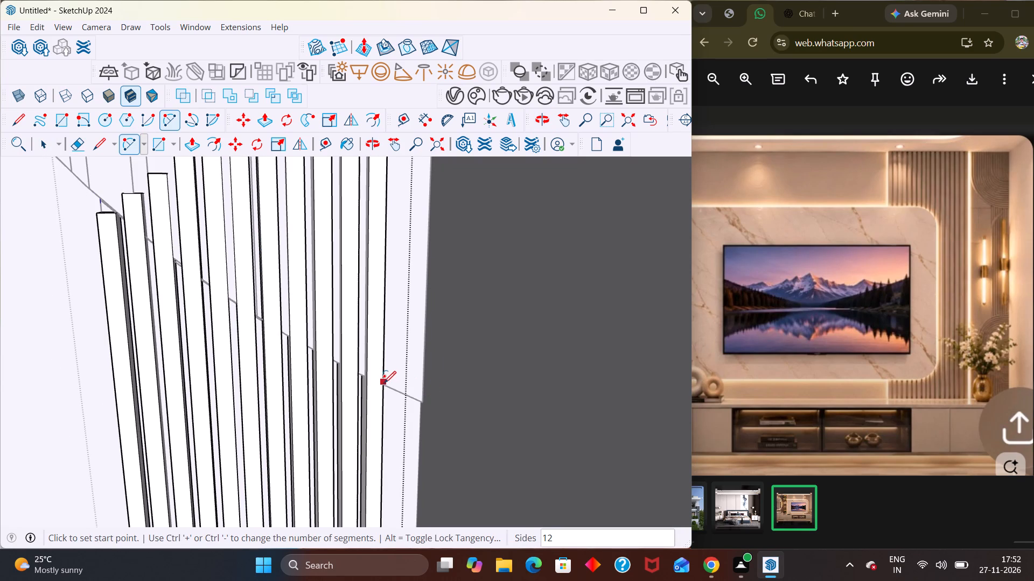
{"action": "left_click", "coordinate": [385, 385]}
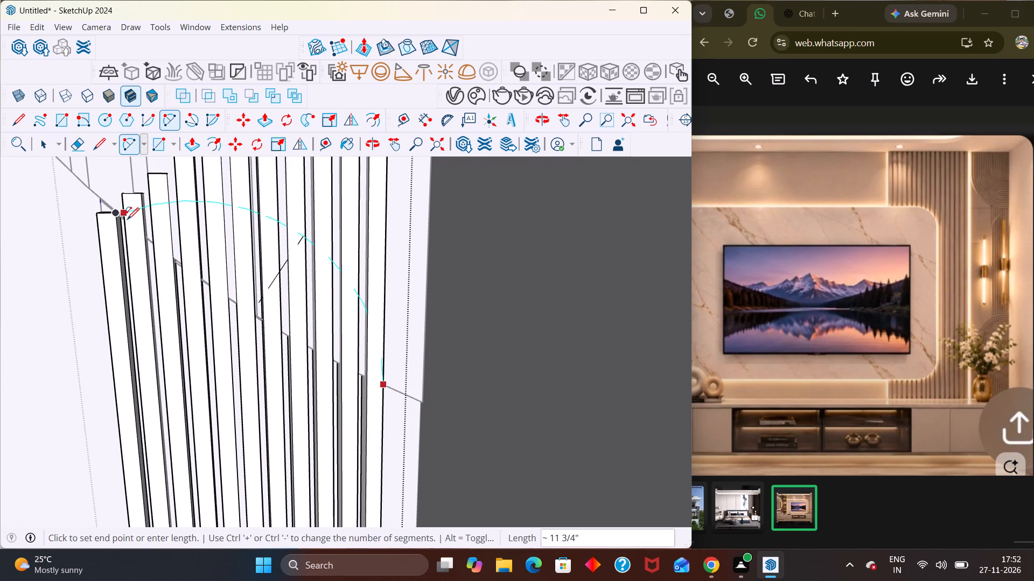
{"action": "left_click", "coordinate": [123, 222]}
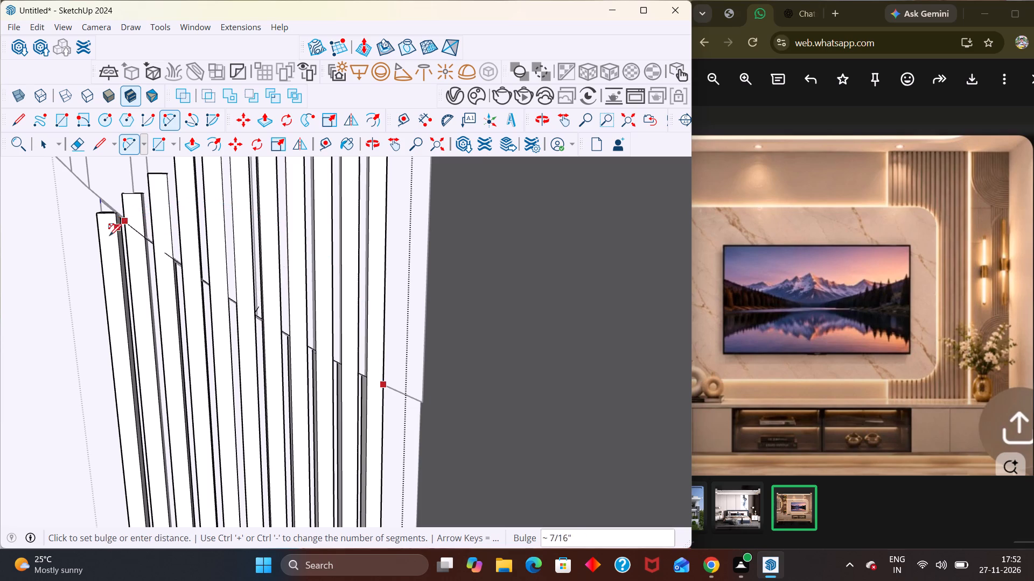
{"action": "middle_click_drag", "start_coordinate": [116, 233], "coordinate": [250, 328]}
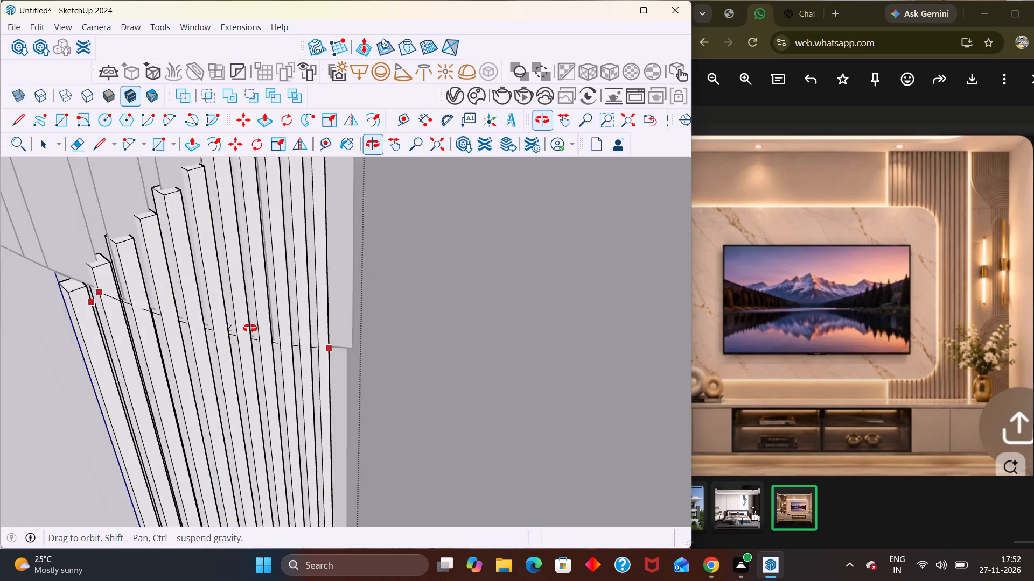
{"action": "middle_click_drag", "start_coordinate": [250, 328], "coordinate": [304, 322]}
{"action": "scroll", "coordinate": [194, 328], "scroll_direction": "up", "scroll_amount": 5}
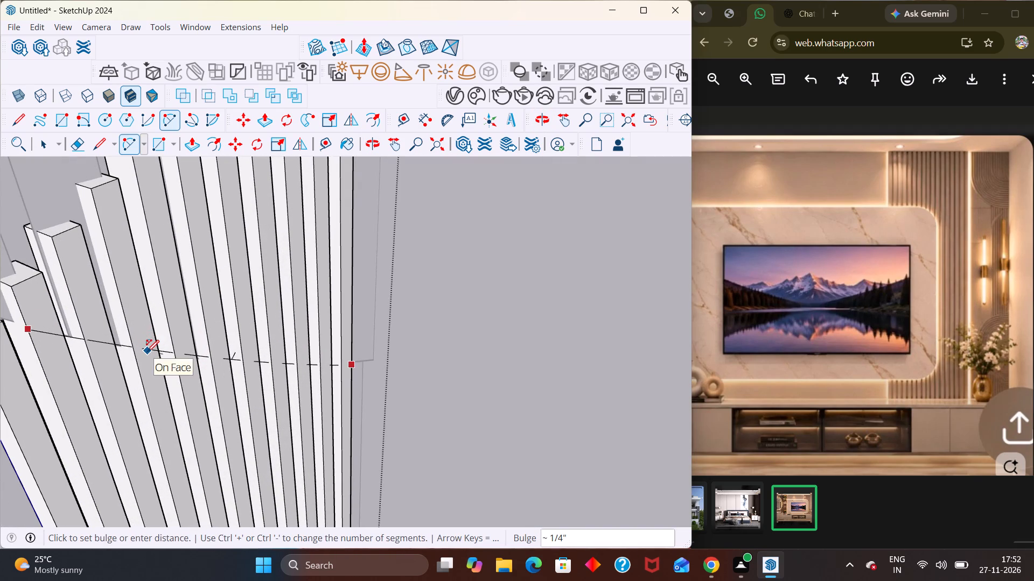
{"action": "left_click", "coordinate": [147, 355]}
{"action": "key", "text": "space"}
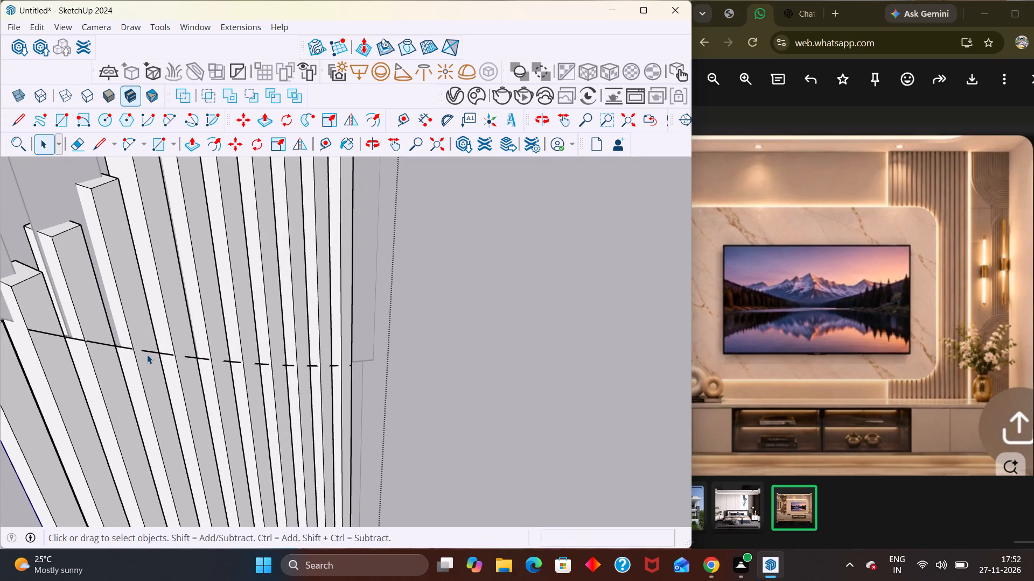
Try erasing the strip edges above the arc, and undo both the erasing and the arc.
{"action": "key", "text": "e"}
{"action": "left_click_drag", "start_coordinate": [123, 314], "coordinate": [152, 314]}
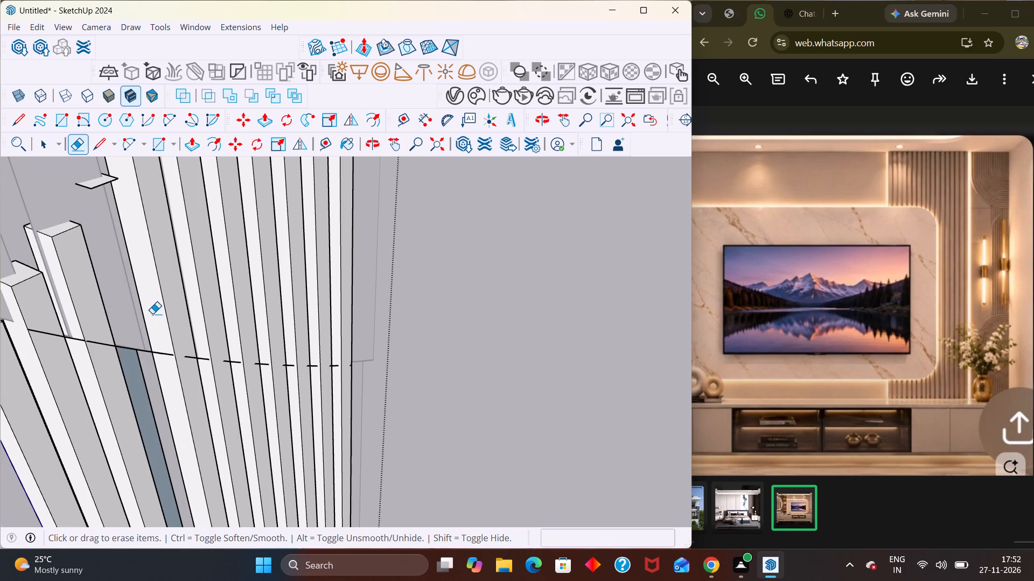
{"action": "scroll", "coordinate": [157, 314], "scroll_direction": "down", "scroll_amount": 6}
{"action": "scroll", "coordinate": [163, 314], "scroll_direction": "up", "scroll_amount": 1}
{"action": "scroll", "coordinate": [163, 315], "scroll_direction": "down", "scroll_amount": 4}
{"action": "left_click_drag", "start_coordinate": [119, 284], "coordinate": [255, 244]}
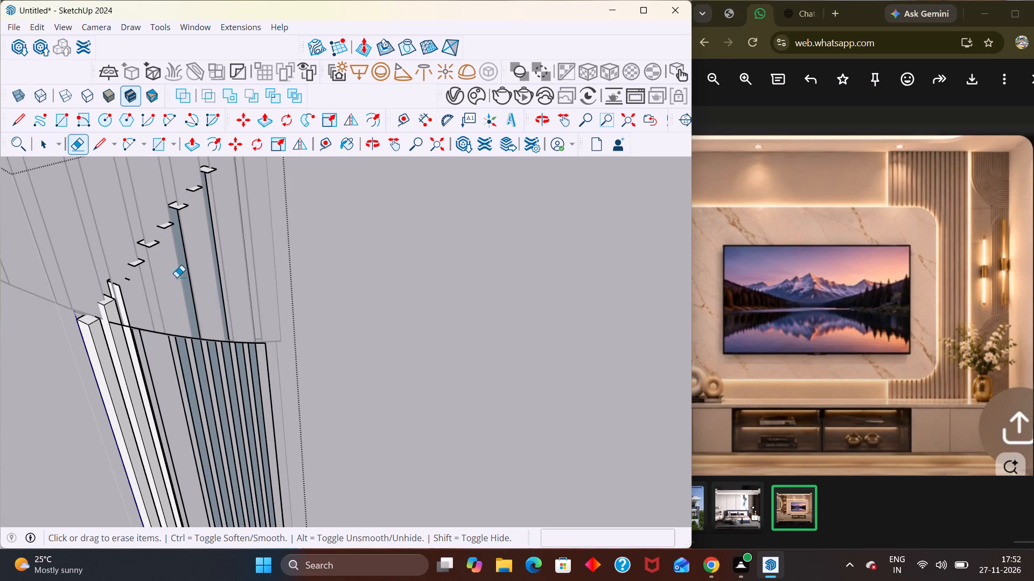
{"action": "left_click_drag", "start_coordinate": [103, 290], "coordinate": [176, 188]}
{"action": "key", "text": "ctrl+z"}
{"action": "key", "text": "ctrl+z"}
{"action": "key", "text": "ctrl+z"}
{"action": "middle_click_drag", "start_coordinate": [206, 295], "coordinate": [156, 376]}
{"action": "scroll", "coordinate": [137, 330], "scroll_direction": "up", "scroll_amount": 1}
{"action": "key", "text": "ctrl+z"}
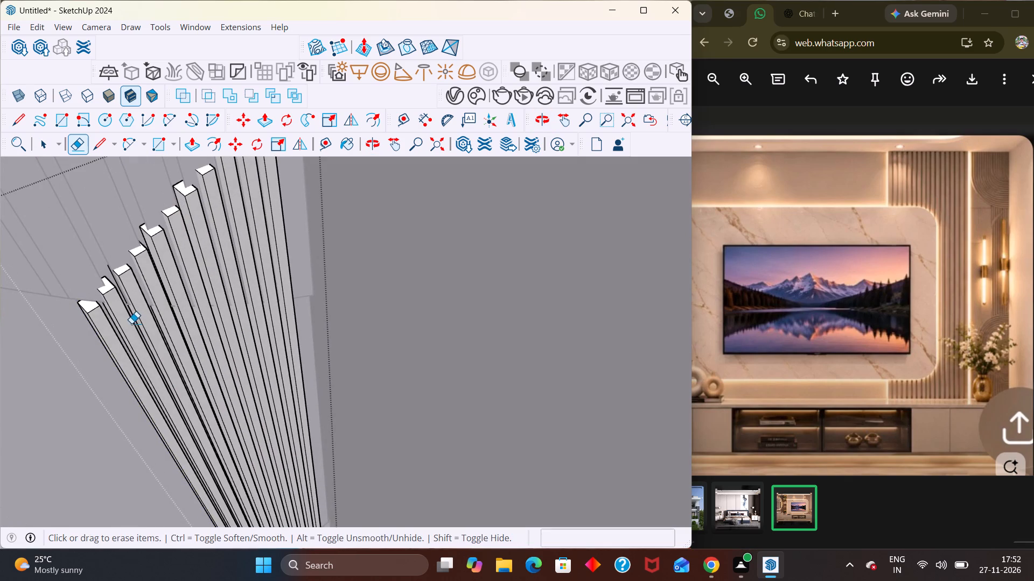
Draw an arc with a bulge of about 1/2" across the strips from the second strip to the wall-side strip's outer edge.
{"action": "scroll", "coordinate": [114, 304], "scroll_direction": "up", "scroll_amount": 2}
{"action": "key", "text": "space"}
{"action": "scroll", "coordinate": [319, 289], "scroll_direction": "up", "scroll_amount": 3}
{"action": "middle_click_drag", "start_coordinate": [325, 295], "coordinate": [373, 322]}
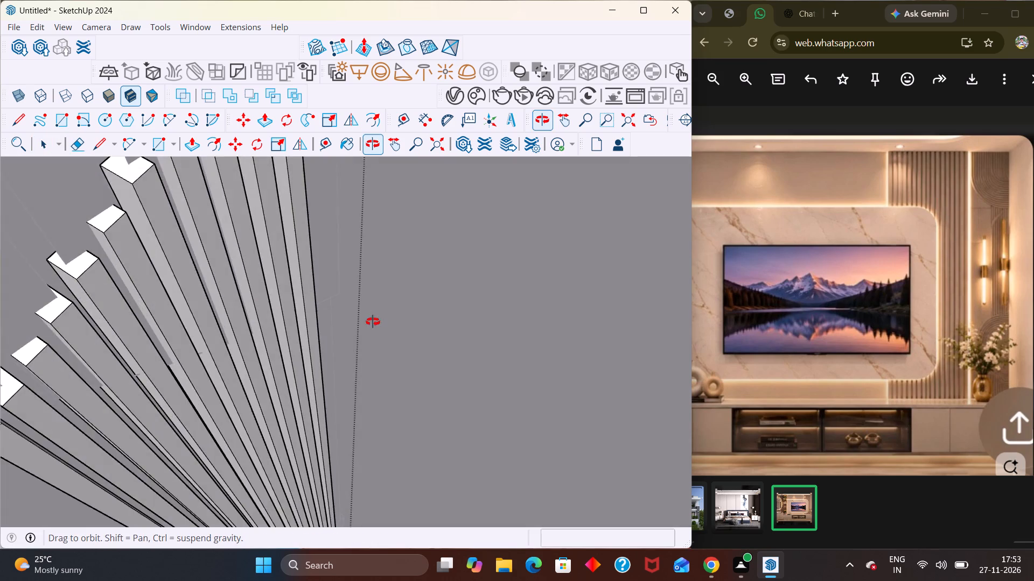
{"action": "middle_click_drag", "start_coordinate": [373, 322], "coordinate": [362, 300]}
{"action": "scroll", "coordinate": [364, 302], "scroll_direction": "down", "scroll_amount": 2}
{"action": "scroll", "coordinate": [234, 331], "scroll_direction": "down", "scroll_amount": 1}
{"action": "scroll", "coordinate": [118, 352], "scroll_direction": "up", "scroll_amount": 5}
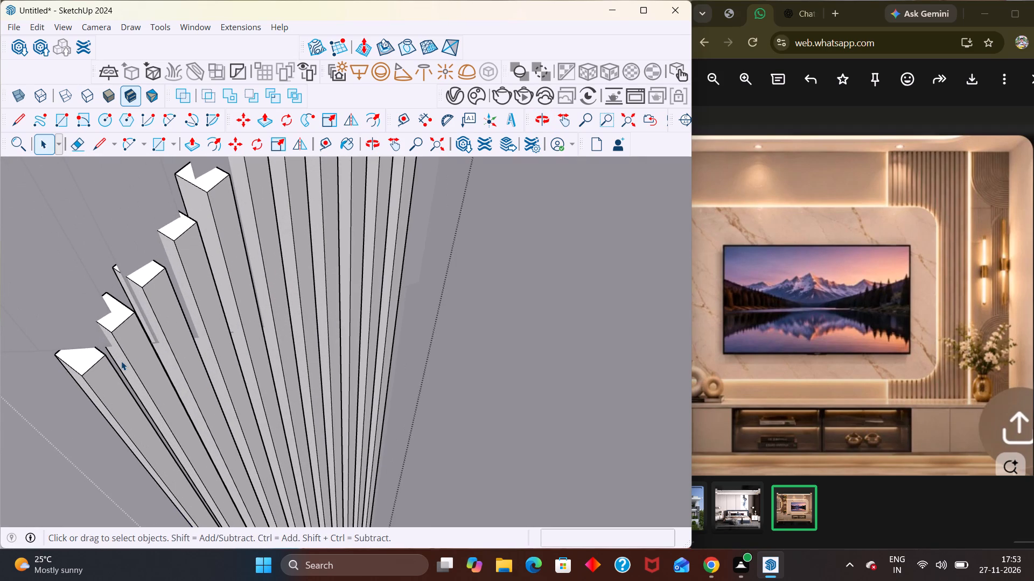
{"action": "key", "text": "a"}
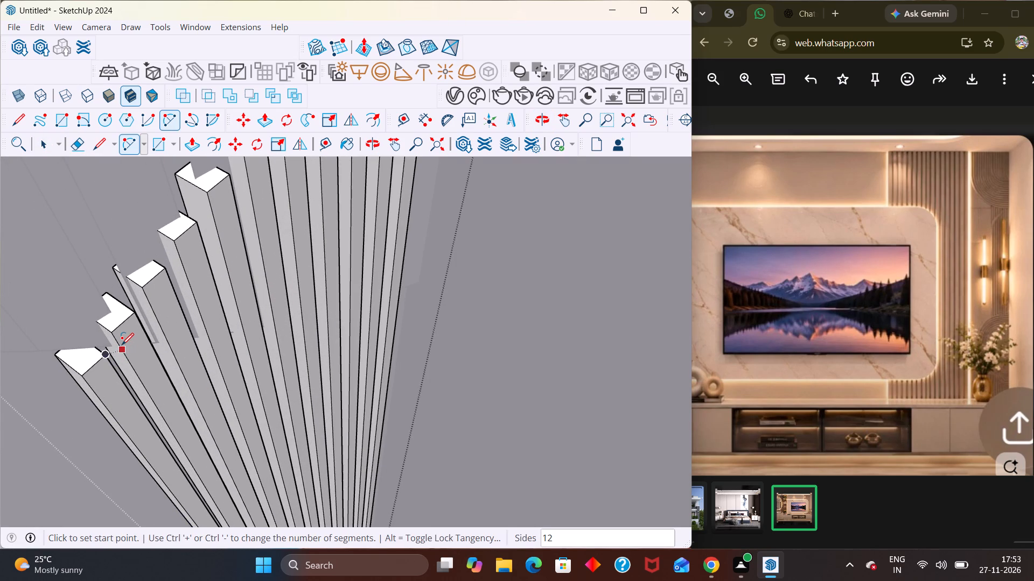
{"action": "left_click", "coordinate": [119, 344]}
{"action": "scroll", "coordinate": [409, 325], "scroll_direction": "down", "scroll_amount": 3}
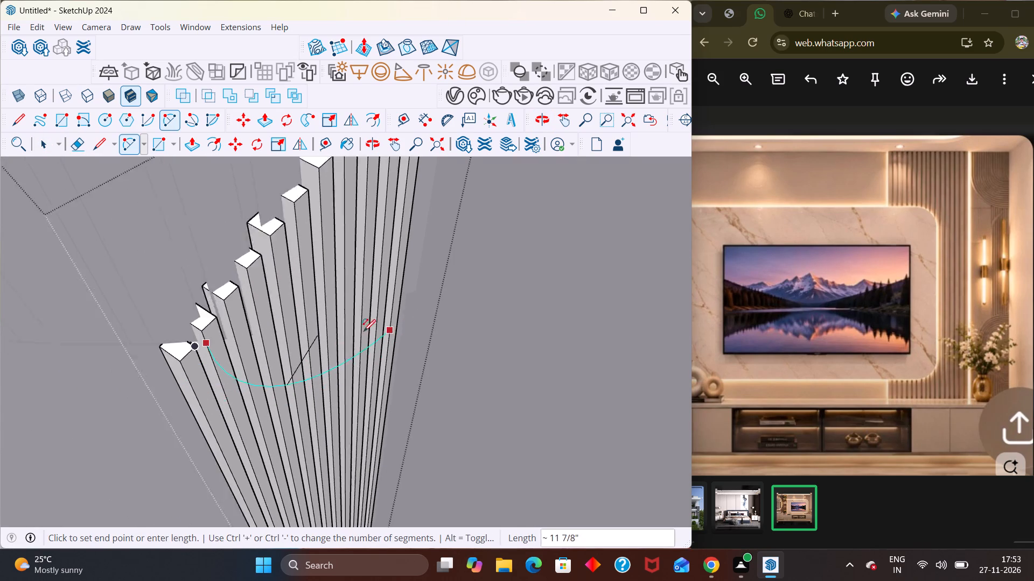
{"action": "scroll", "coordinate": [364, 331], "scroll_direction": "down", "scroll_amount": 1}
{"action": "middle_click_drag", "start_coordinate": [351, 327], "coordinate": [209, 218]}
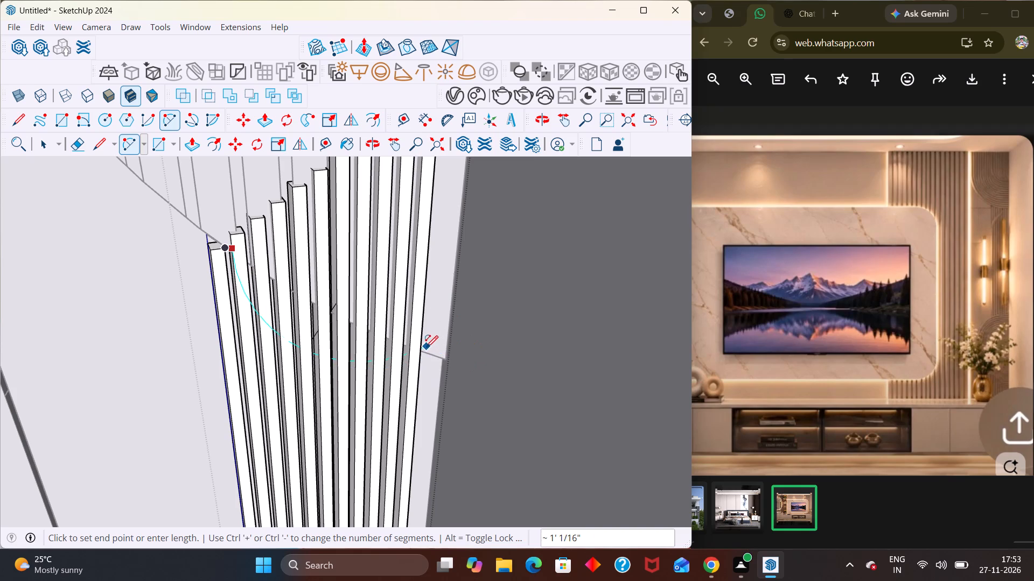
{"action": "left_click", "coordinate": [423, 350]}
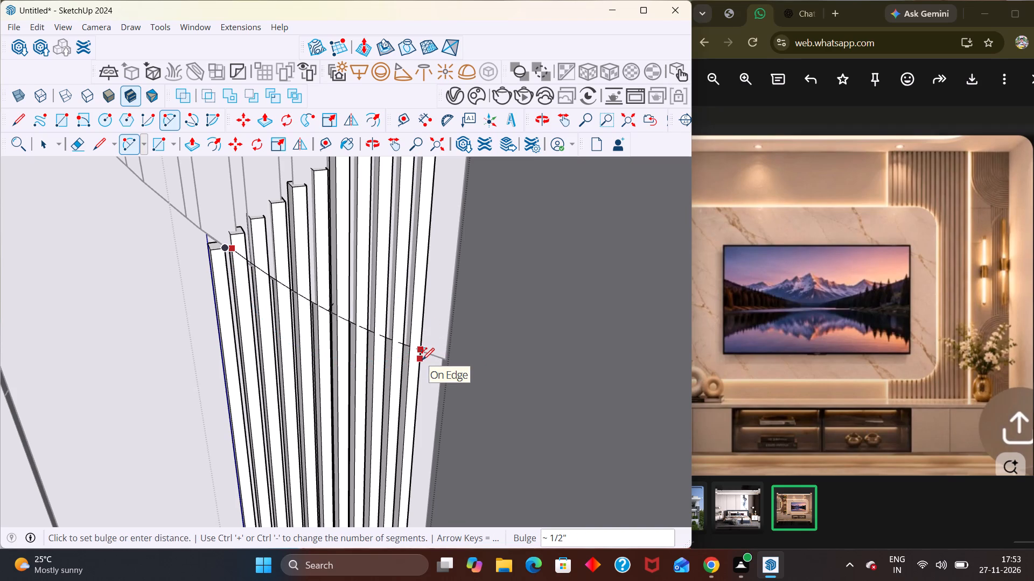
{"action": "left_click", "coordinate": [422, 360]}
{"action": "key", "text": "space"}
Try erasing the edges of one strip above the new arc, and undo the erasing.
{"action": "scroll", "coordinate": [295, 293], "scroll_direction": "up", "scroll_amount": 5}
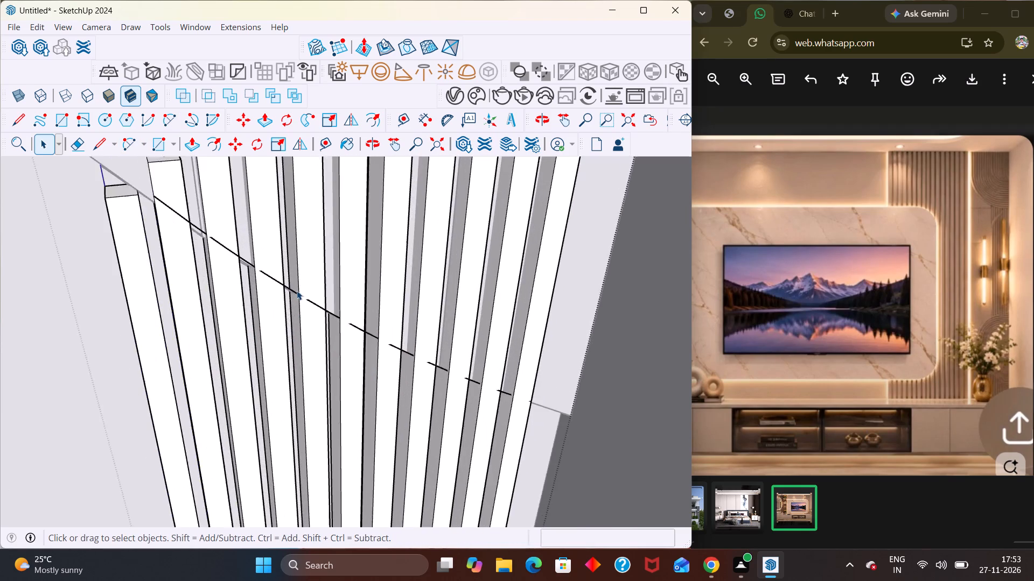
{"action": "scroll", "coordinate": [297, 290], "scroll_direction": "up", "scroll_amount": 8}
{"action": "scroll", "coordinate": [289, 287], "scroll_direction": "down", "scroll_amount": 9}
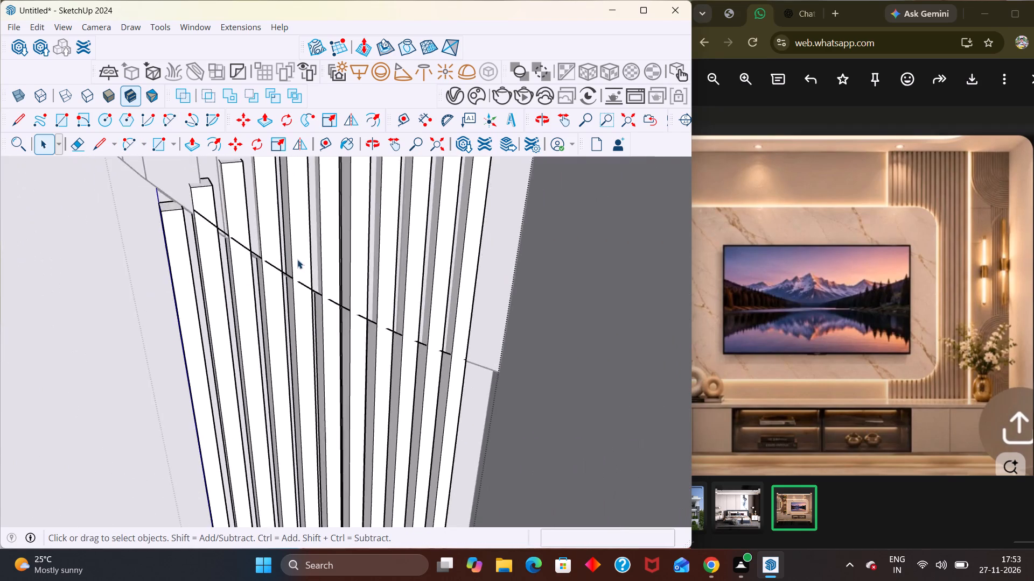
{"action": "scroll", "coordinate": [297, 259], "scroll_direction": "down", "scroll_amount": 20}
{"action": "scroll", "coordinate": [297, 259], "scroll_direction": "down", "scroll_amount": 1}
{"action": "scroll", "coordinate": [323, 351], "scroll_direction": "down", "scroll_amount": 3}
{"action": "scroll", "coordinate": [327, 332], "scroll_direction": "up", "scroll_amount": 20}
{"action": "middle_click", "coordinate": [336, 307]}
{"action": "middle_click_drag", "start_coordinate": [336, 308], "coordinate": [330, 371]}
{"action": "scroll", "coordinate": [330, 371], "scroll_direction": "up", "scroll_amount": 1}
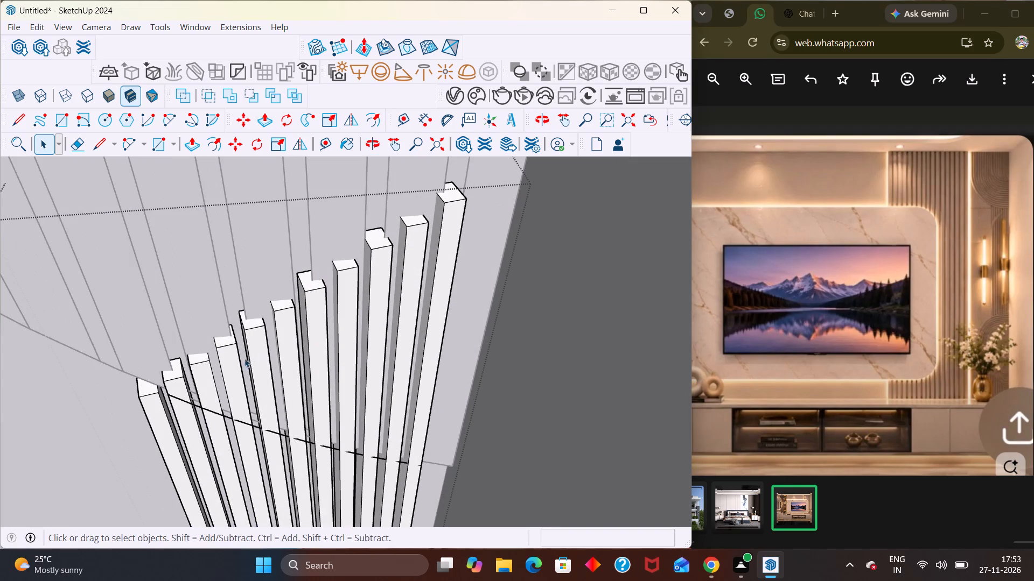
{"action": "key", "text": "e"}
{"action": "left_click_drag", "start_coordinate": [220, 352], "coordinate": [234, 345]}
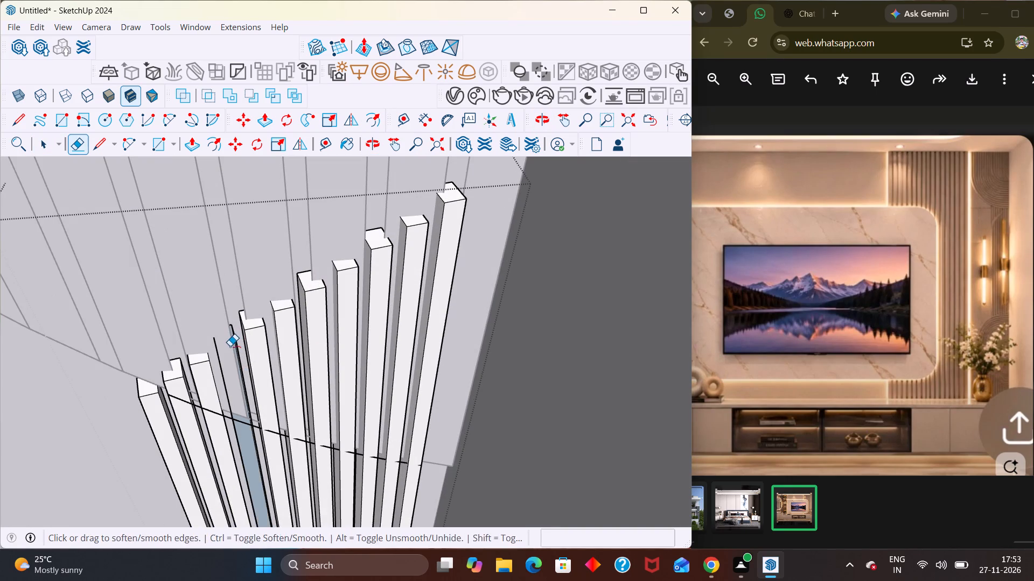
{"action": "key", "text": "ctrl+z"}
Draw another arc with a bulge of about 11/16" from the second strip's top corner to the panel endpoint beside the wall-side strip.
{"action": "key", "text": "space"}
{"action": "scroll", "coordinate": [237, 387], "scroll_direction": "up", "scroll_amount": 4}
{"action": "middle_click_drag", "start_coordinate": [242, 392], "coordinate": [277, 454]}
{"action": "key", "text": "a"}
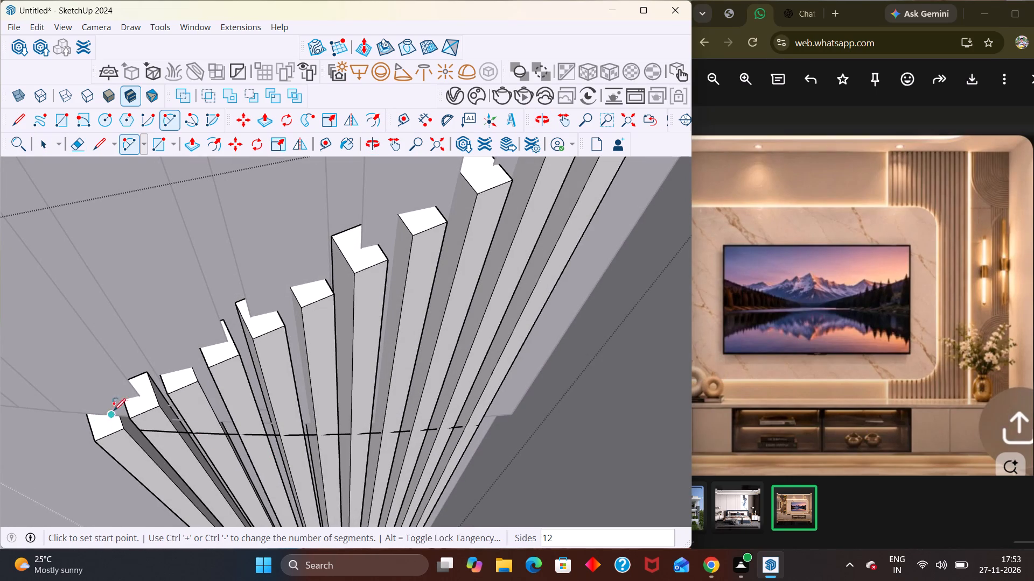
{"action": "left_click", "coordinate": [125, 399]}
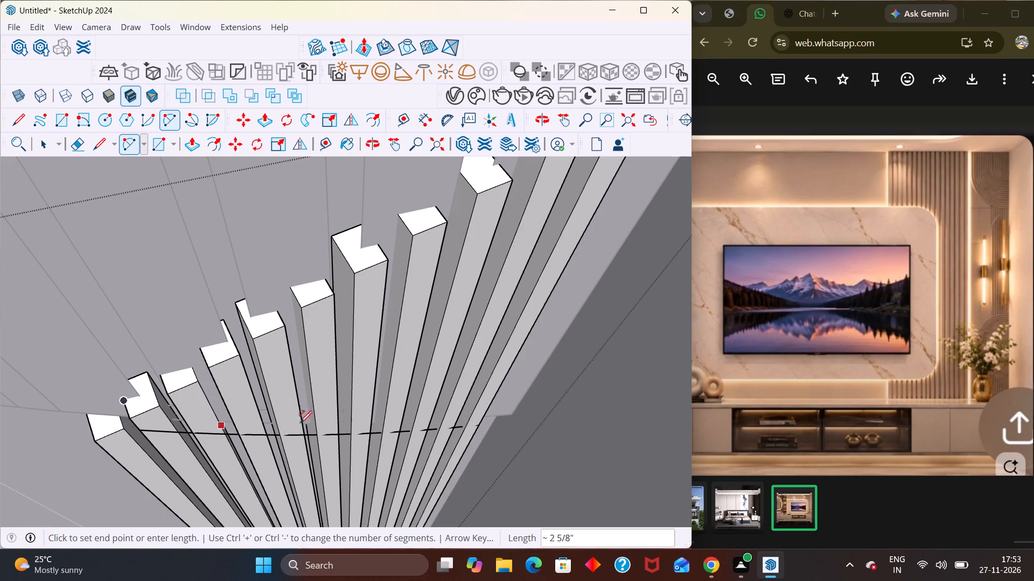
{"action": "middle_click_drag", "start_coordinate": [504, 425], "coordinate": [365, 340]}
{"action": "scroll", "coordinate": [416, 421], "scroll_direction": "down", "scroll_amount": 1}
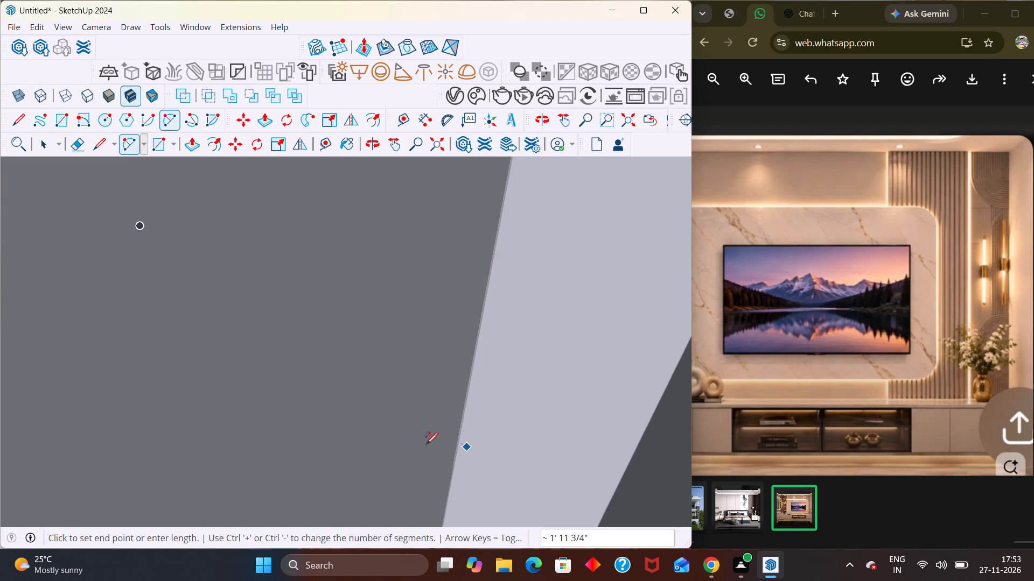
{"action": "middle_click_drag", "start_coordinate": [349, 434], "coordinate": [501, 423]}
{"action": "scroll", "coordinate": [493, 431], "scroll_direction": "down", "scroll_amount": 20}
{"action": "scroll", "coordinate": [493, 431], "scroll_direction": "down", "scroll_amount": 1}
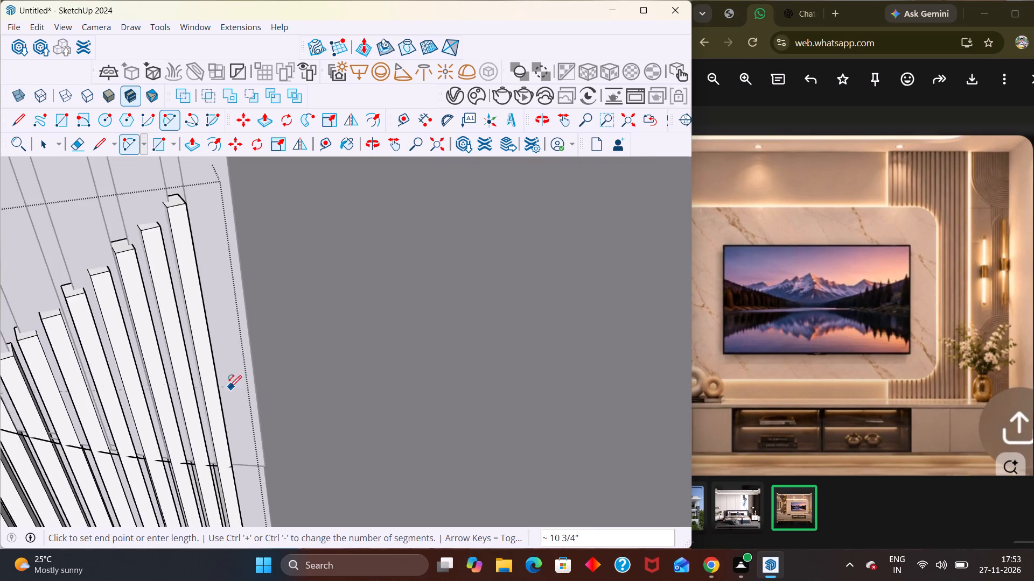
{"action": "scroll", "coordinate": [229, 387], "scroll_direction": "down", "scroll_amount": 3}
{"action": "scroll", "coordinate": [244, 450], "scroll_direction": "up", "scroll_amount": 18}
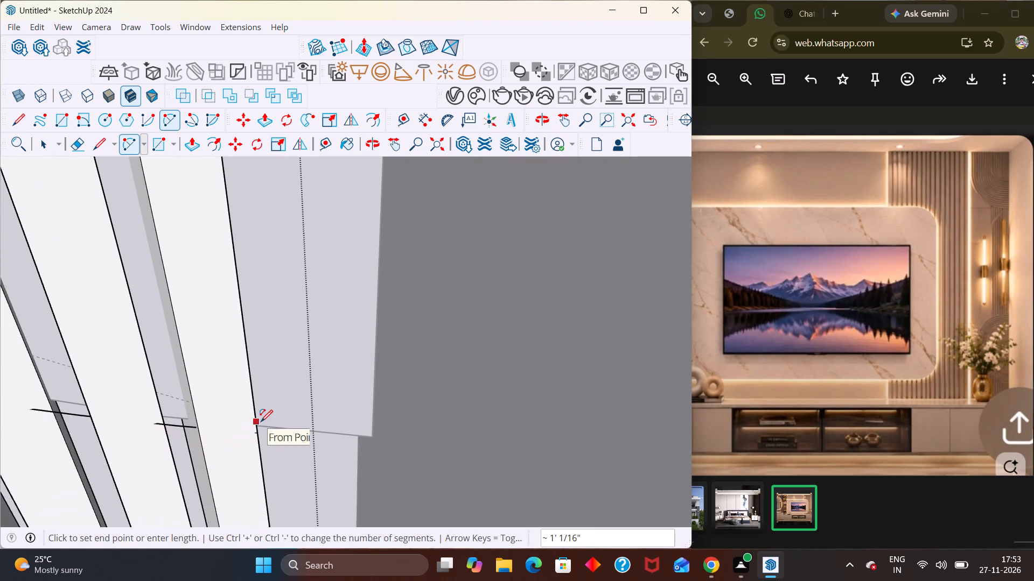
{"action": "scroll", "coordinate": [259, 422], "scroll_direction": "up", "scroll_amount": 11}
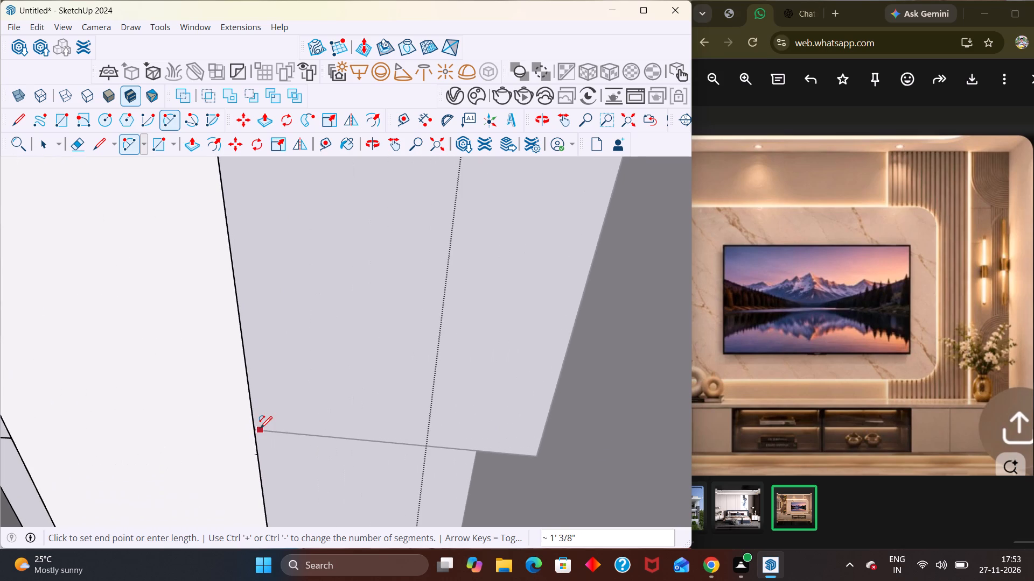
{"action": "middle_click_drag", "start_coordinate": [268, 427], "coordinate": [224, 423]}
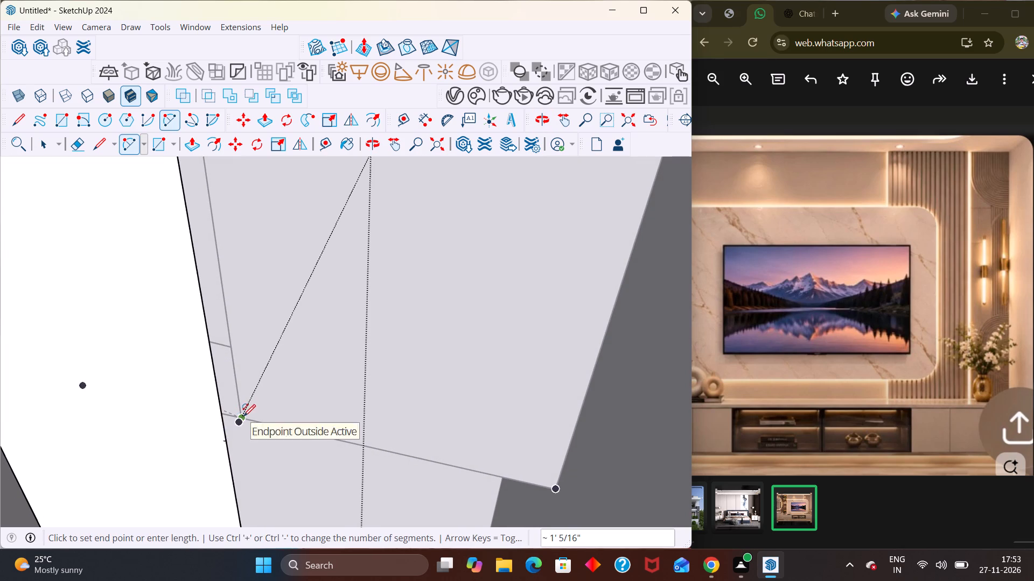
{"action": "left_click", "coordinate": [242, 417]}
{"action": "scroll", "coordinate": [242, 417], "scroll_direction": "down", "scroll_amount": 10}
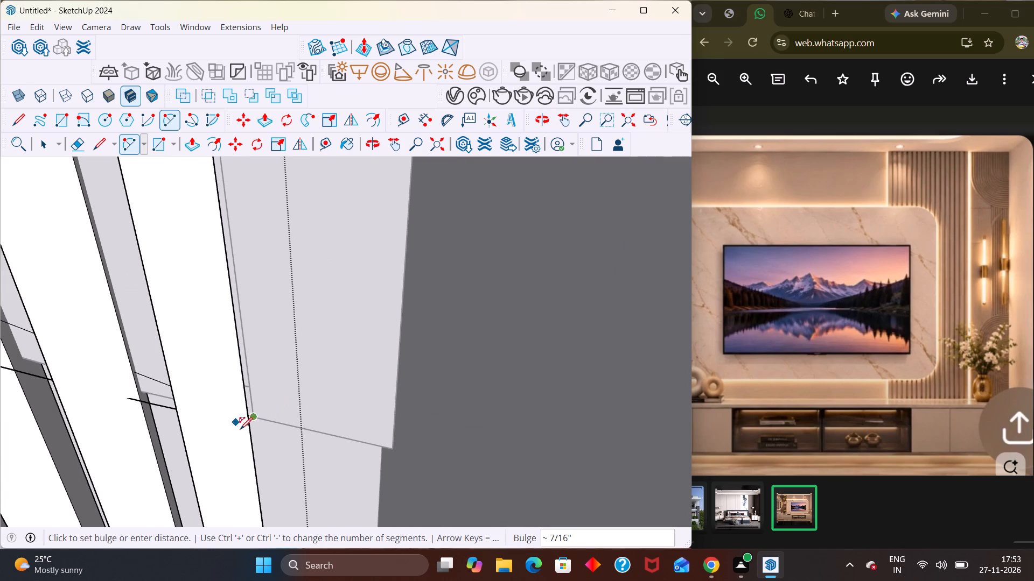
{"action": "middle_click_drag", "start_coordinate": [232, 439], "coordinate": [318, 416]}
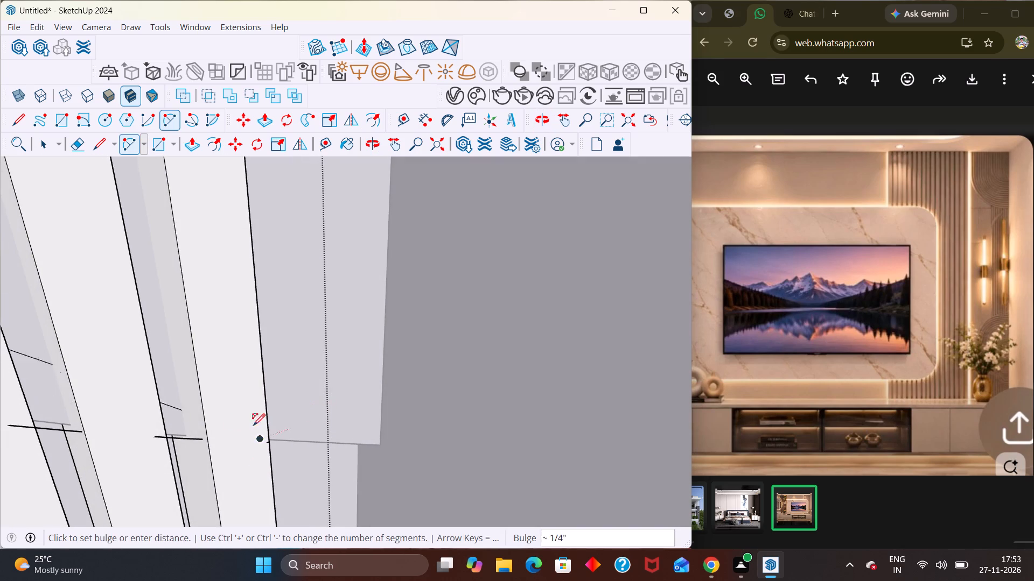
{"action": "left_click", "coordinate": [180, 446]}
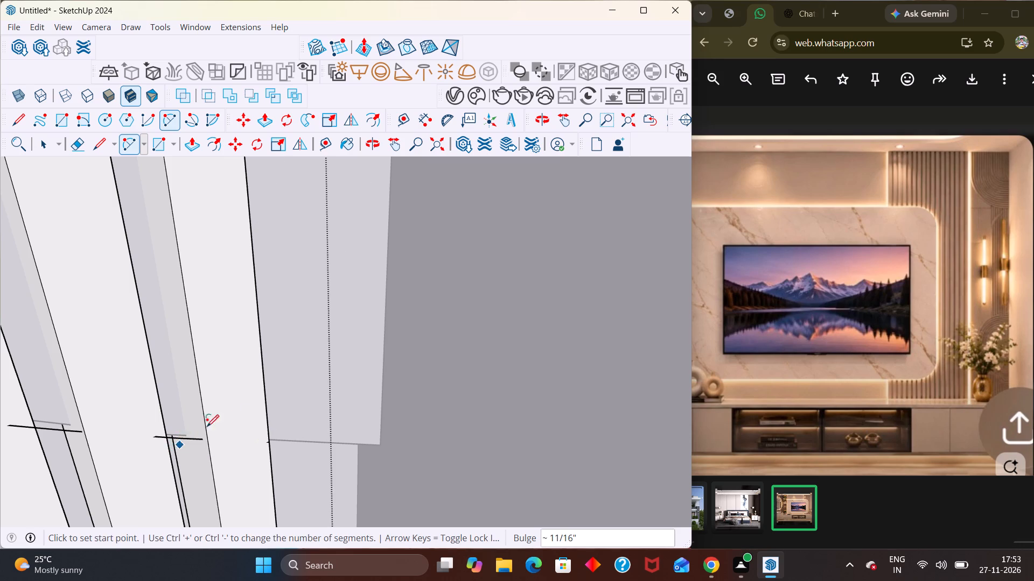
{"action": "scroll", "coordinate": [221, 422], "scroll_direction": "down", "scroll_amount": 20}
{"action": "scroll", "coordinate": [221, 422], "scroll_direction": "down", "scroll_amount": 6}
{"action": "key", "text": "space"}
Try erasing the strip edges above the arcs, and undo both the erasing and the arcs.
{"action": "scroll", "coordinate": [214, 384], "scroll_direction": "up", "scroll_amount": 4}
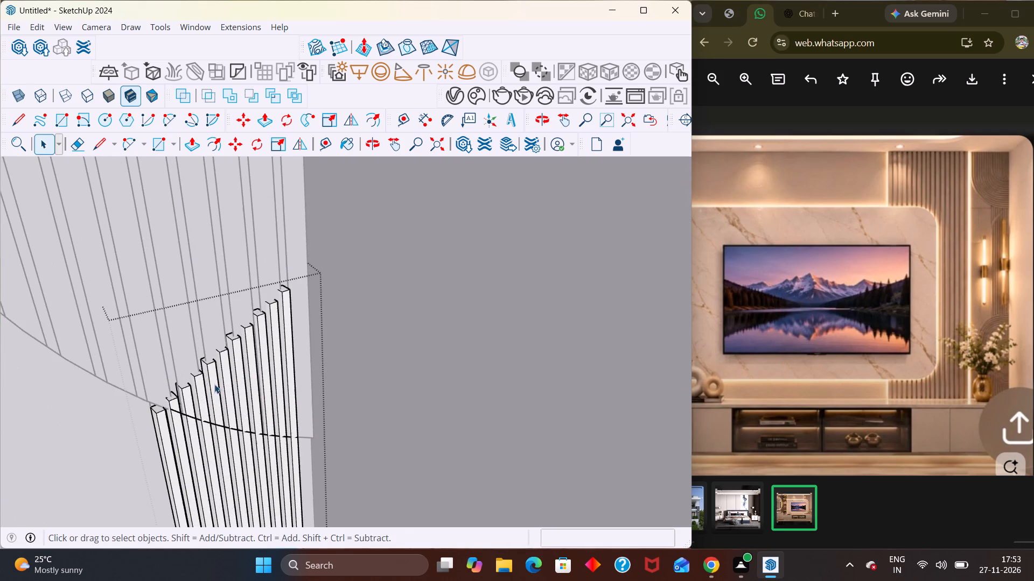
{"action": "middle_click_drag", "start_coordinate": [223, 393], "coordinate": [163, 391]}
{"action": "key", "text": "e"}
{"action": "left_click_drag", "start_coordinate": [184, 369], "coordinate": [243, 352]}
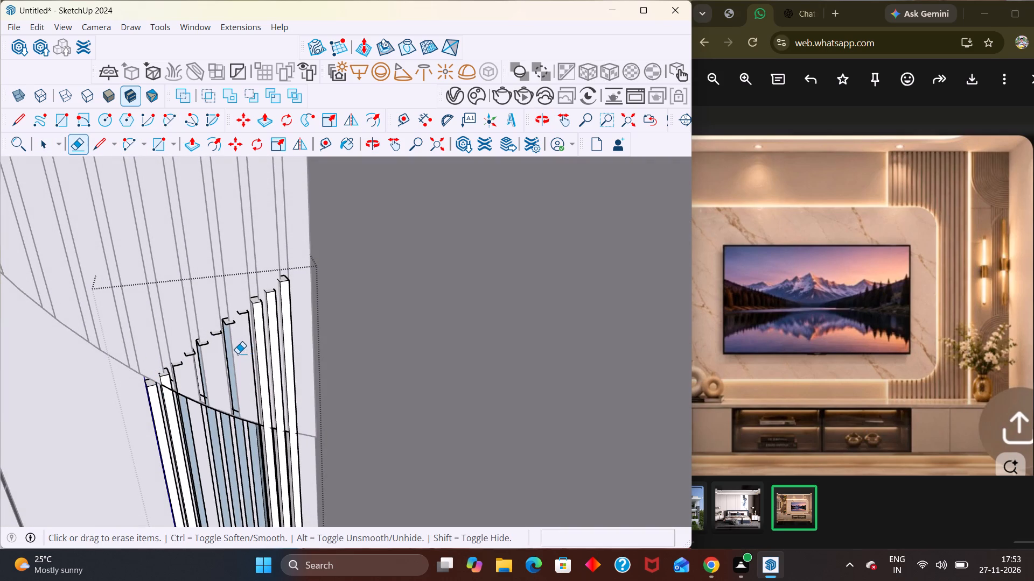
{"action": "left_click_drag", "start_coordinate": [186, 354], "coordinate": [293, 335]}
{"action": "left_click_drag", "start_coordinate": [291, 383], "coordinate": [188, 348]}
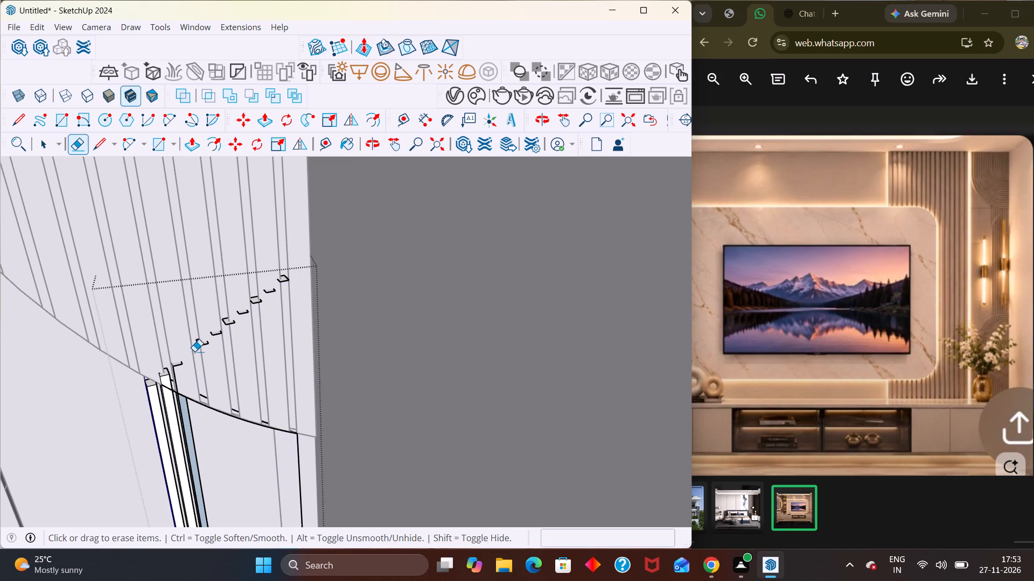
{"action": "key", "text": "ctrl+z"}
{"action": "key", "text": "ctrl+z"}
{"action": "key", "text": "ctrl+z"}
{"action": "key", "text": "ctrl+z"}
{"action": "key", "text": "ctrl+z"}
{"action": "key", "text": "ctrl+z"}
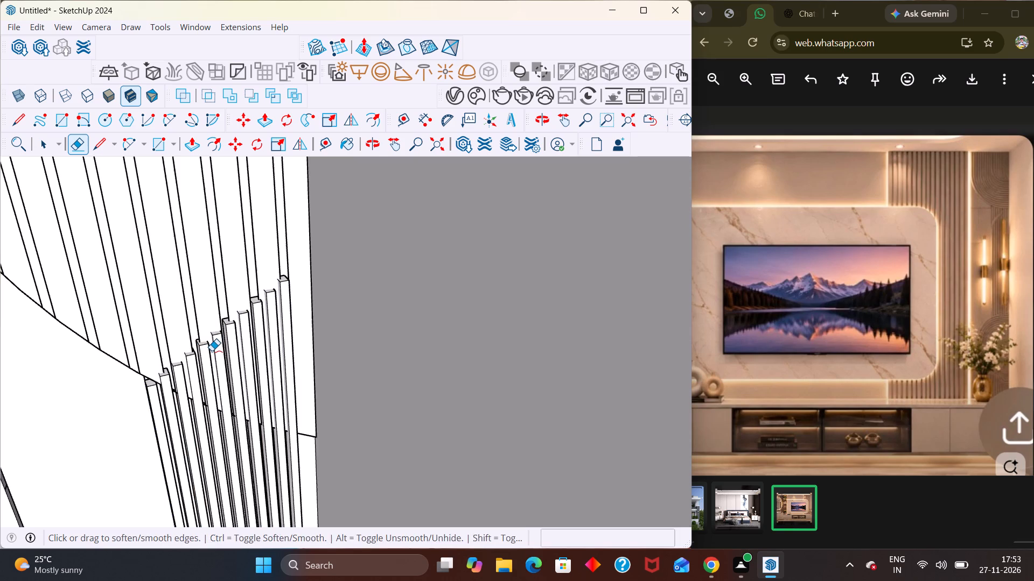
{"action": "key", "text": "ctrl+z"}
Leave the strip group and examine the TV wall, fluted panels and thin strips from the front of the room.
{"action": "scroll", "coordinate": [214, 350], "scroll_direction": "down", "scroll_amount": 4}
{"action": "scroll", "coordinate": [215, 352], "scroll_direction": "up", "scroll_amount": 1}
{"action": "scroll", "coordinate": [215, 355], "scroll_direction": "down", "scroll_amount": 1}
{"action": "scroll", "coordinate": [223, 342], "scroll_direction": "up", "scroll_amount": 1}
{"action": "scroll", "coordinate": [228, 341], "scroll_direction": "down", "scroll_amount": 11}
{"action": "key", "text": "space"}
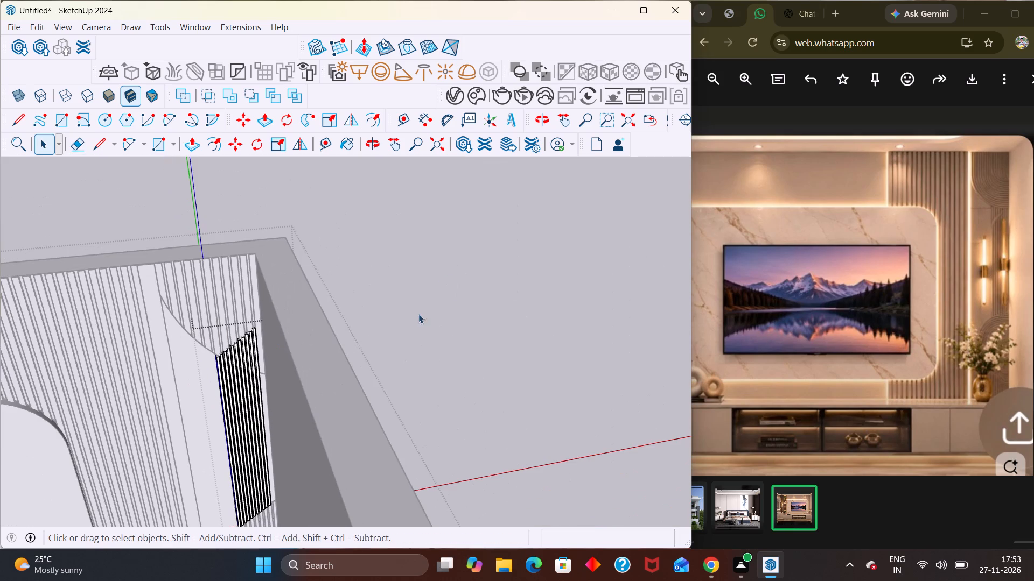
{"action": "left_click", "coordinate": [410, 320]}
{"action": "scroll", "coordinate": [366, 334], "scroll_direction": "down", "scroll_amount": 11}
{"action": "middle_click_drag", "start_coordinate": [299, 442], "coordinate": [272, 329]}
{"action": "scroll", "coordinate": [272, 329], "scroll_direction": "up", "scroll_amount": 1}
{"action": "scroll", "coordinate": [315, 358], "scroll_direction": "down", "scroll_amount": 8}
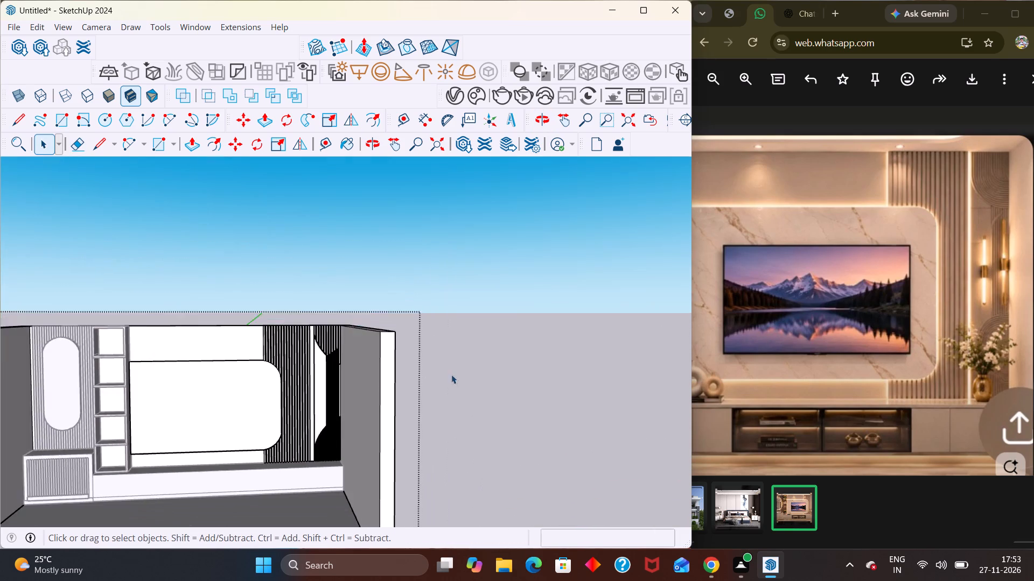
{"action": "scroll", "coordinate": [451, 374], "scroll_direction": "down", "scroll_amount": 2}
{"action": "middle_click", "coordinate": [67, 436]}
{"action": "middle_click_drag", "start_coordinate": [364, 389], "coordinate": [310, 389]}
{"action": "scroll", "coordinate": [264, 388], "scroll_direction": "up", "scroll_amount": 7}
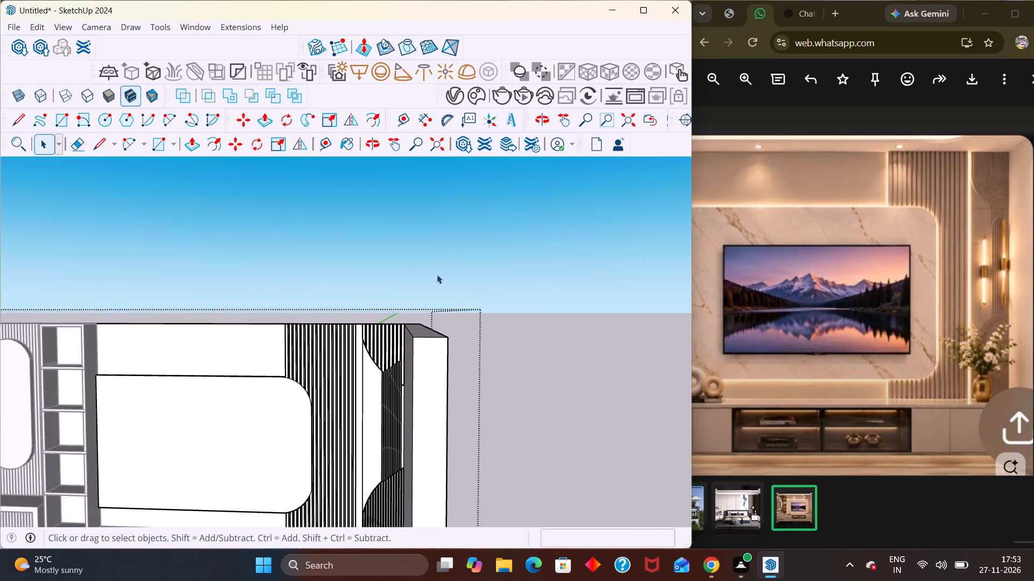
{"action": "scroll", "coordinate": [437, 274], "scroll_direction": "up", "scroll_amount": 12}
{"action": "scroll", "coordinate": [414, 281], "scroll_direction": "down", "scroll_amount": 19}
{"action": "scroll", "coordinate": [464, 319], "scroll_direction": "up", "scroll_amount": 1}
{"action": "scroll", "coordinate": [472, 306], "scroll_direction": "down", "scroll_amount": 3}
{"action": "scroll", "coordinate": [480, 311], "scroll_direction": "up", "scroll_amount": 1}
{"action": "scroll", "coordinate": [480, 311], "scroll_direction": "down", "scroll_amount": 3}
{"action": "middle_click_drag", "start_coordinate": [237, 432], "coordinate": [268, 430]}
{"action": "left_click", "coordinate": [561, 449]}
{"action": "scroll", "coordinate": [318, 401], "scroll_direction": "up", "scroll_amount": 3}
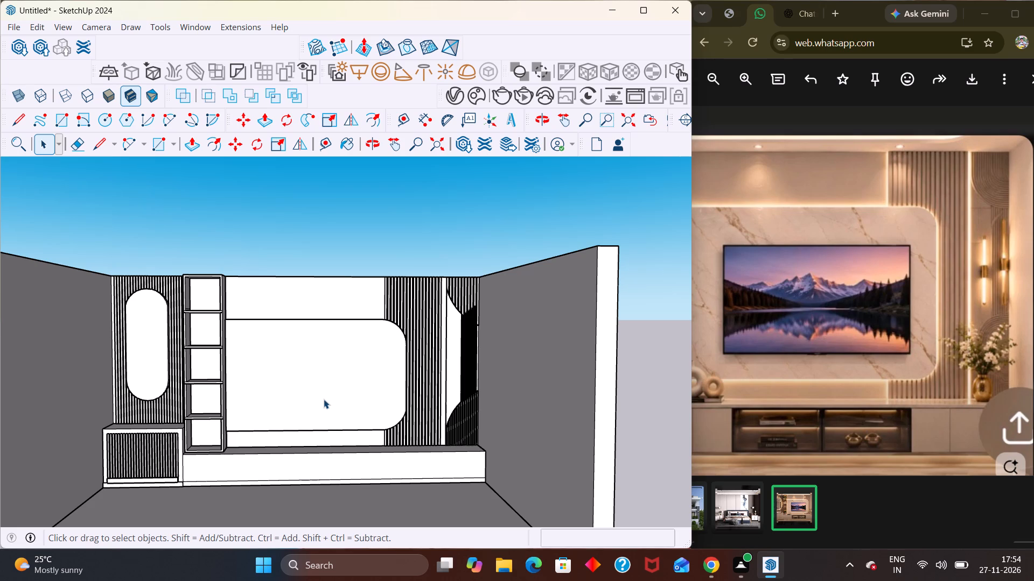
{"action": "scroll", "coordinate": [419, 403], "scroll_direction": "down", "scroll_amount": 7}
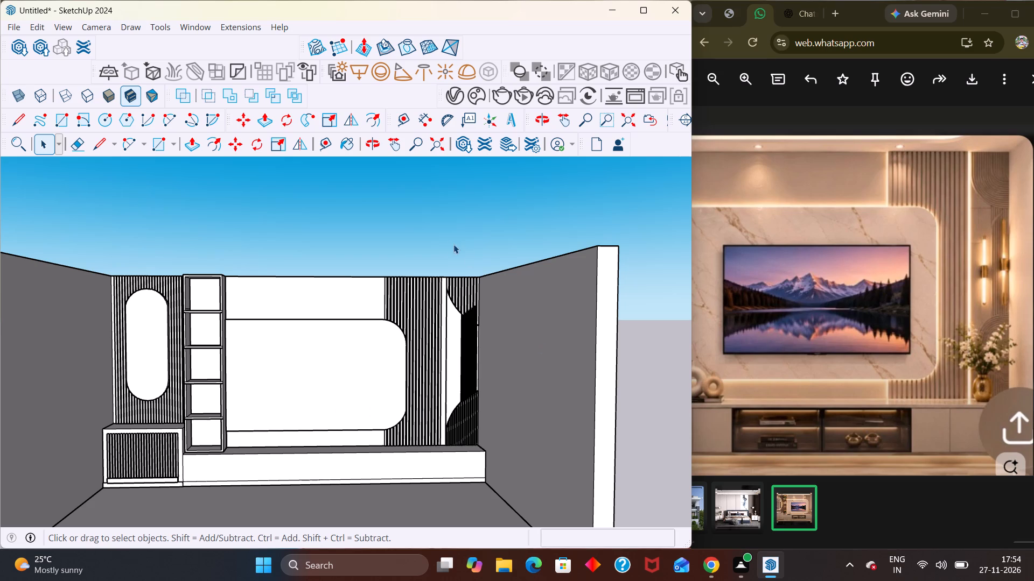
{"action": "left_click", "coordinate": [451, 243]}
{"action": "scroll", "coordinate": [399, 325], "scroll_direction": "down", "scroll_amount": 3}
{"action": "scroll", "coordinate": [441, 401], "scroll_direction": "up", "scroll_amount": 11}
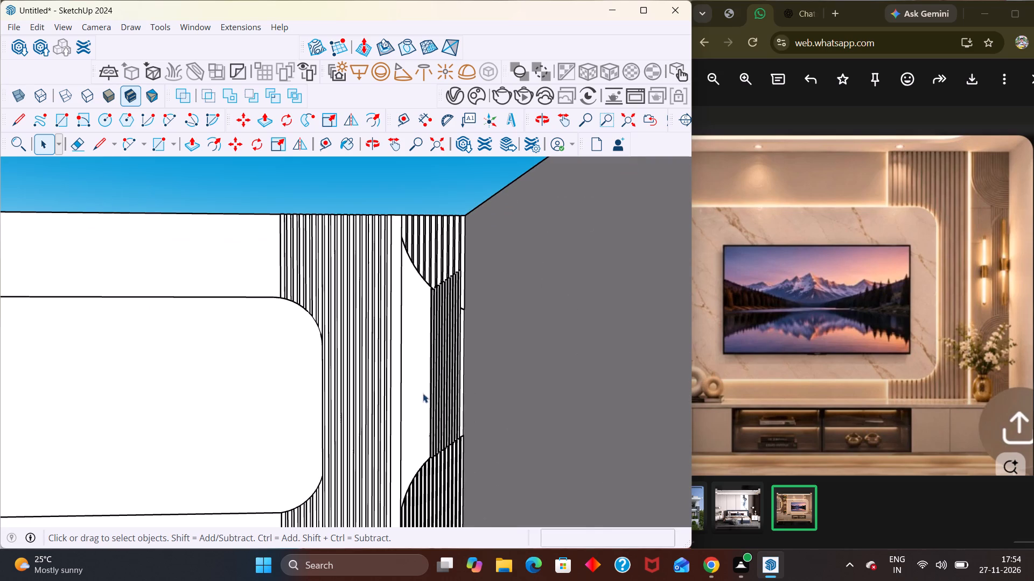
Inspect the groups forming the fluted panel and the thin strips between the arcs on the TV wall.
{"action": "left_click", "coordinate": [450, 379]}
{"action": "left_click", "coordinate": [450, 379]}
{"action": "scroll", "coordinate": [397, 360], "scroll_direction": "down", "scroll_amount": 5}
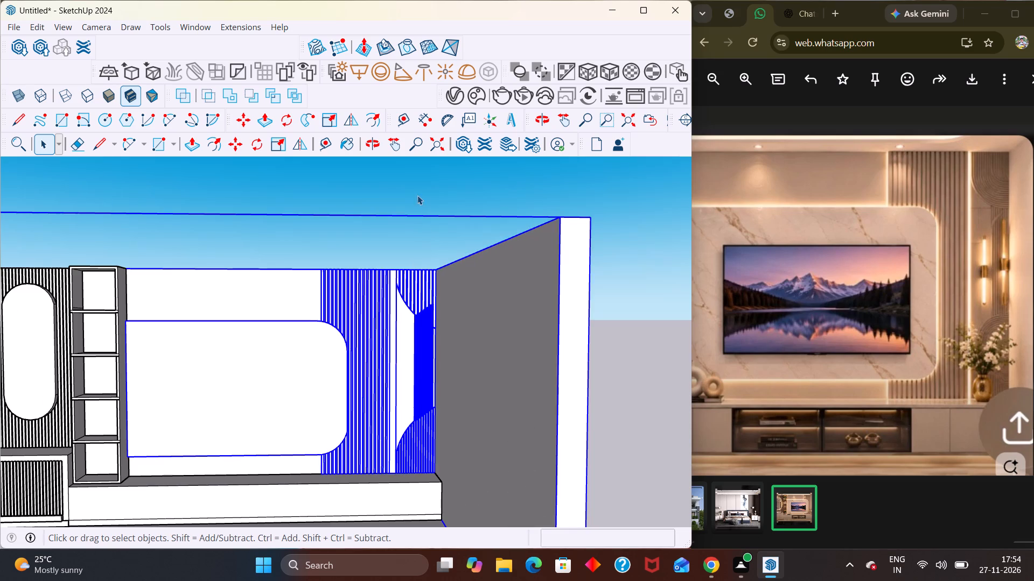
{"action": "left_click", "coordinate": [417, 195]}
{"action": "scroll", "coordinate": [453, 362], "scroll_direction": "down", "scroll_amount": 5}
{"action": "left_click", "coordinate": [534, 387]}
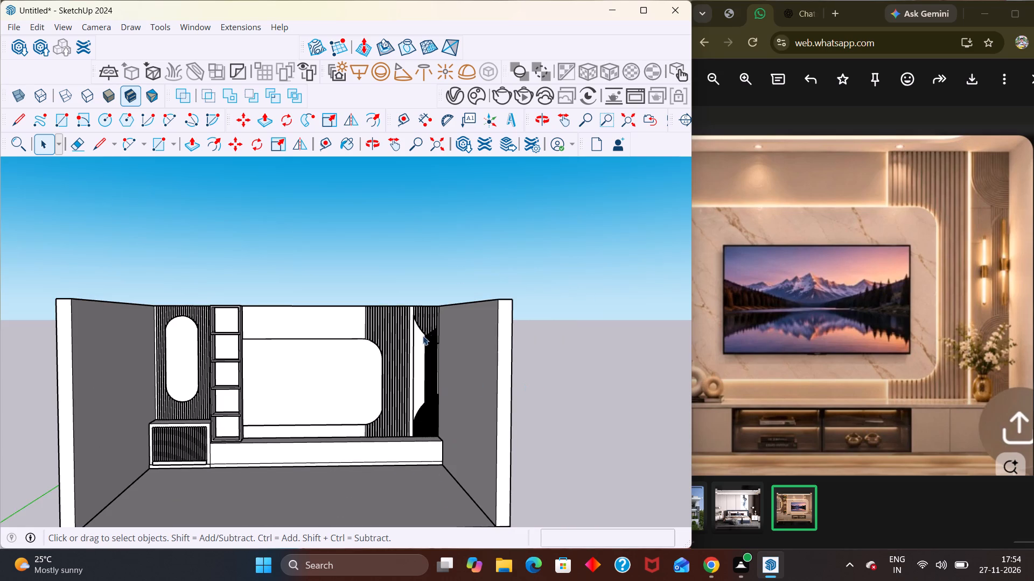
{"action": "left_click", "coordinate": [428, 349]}
{"action": "scroll", "coordinate": [429, 349], "scroll_direction": "up", "scroll_amount": 3}
{"action": "double_click", "coordinate": [429, 349]}
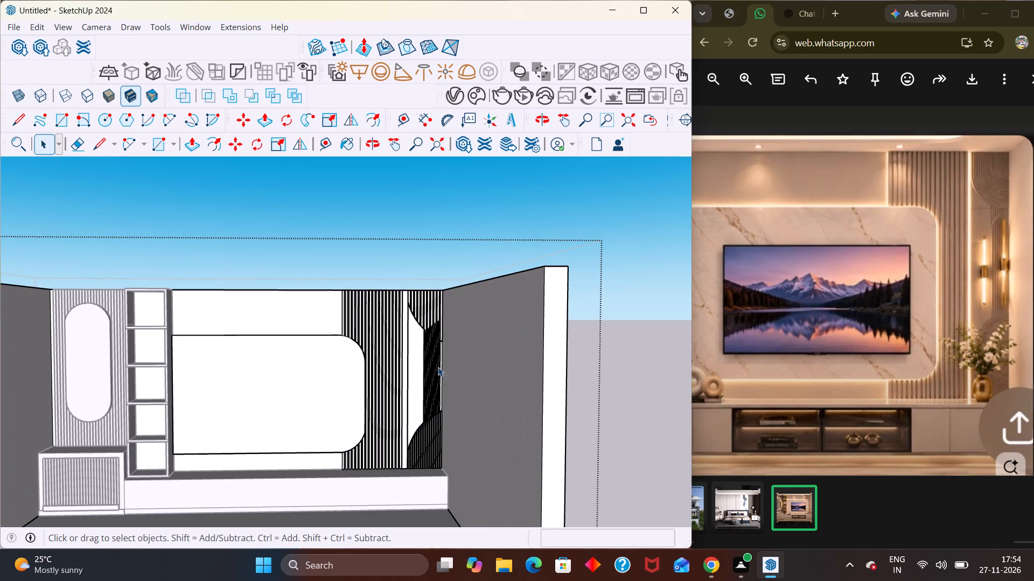
{"action": "left_click", "coordinate": [438, 367]}
{"action": "left_click", "coordinate": [424, 298]}
{"action": "left_click", "coordinate": [423, 453]}
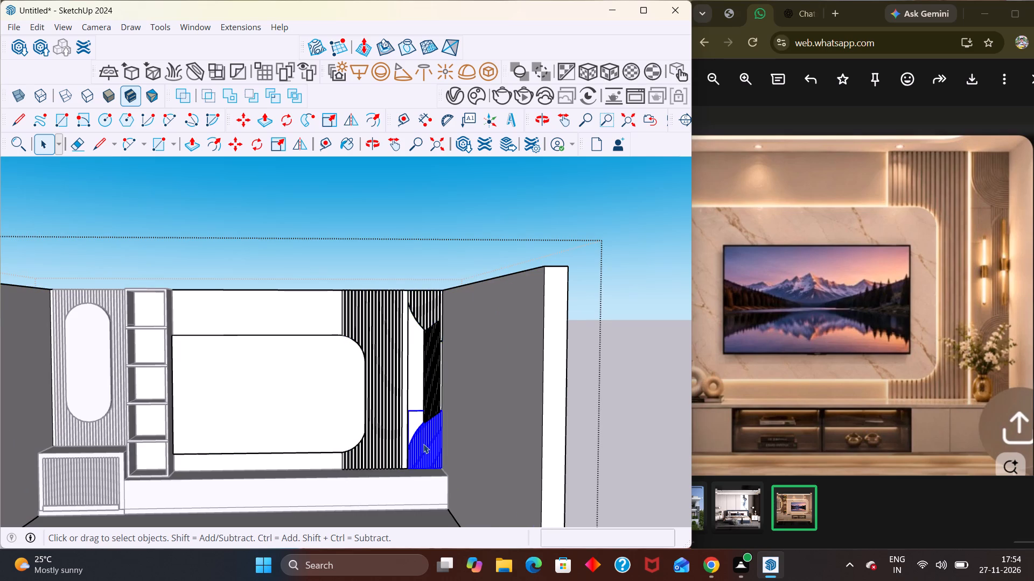
{"action": "scroll", "coordinate": [423, 444], "scroll_direction": "down", "scroll_amount": 6}
{"action": "key", "text": "space"}
{"action": "left_click", "coordinate": [527, 432]}
Examine the whole room from above and from the front, including the oval panel, shelving and TV wall.
{"action": "scroll", "coordinate": [431, 409], "scroll_direction": "down", "scroll_amount": 7}
{"action": "middle_click_drag", "start_coordinate": [398, 419], "coordinate": [361, 424]}
{"action": "scroll", "coordinate": [347, 433], "scroll_direction": "up", "scroll_amount": 3}
{"action": "middle_click_drag", "start_coordinate": [361, 424], "coordinate": [361, 422]}
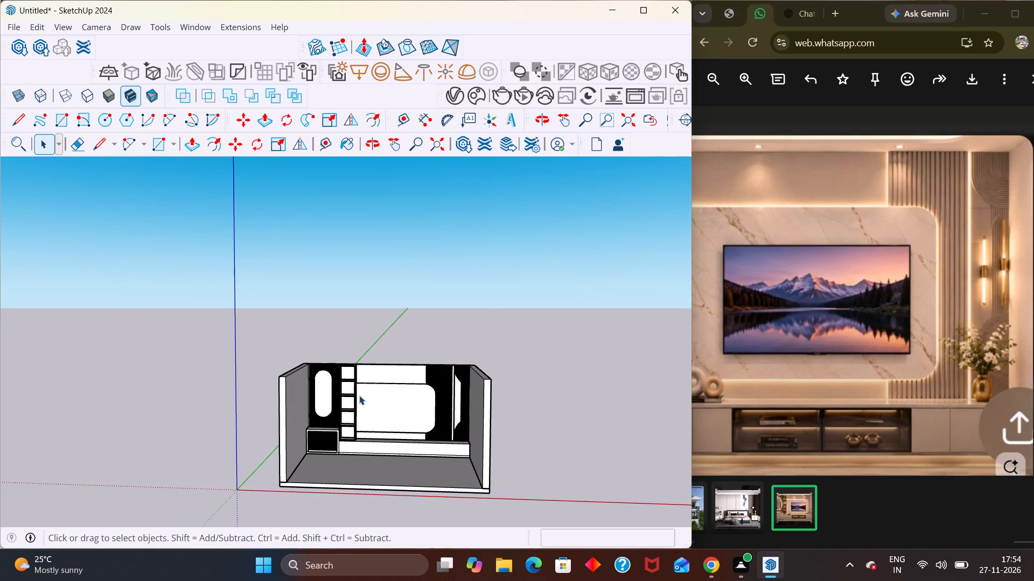
{"action": "scroll", "coordinate": [394, 384], "scroll_direction": "up", "scroll_amount": 4}
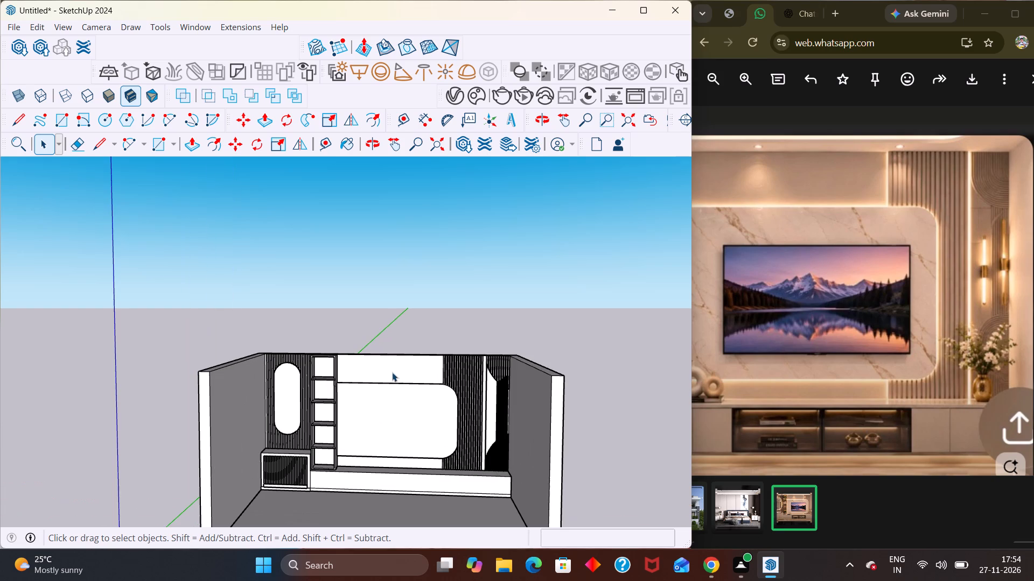
{"action": "scroll", "coordinate": [418, 366], "scroll_direction": "down", "scroll_amount": 4}
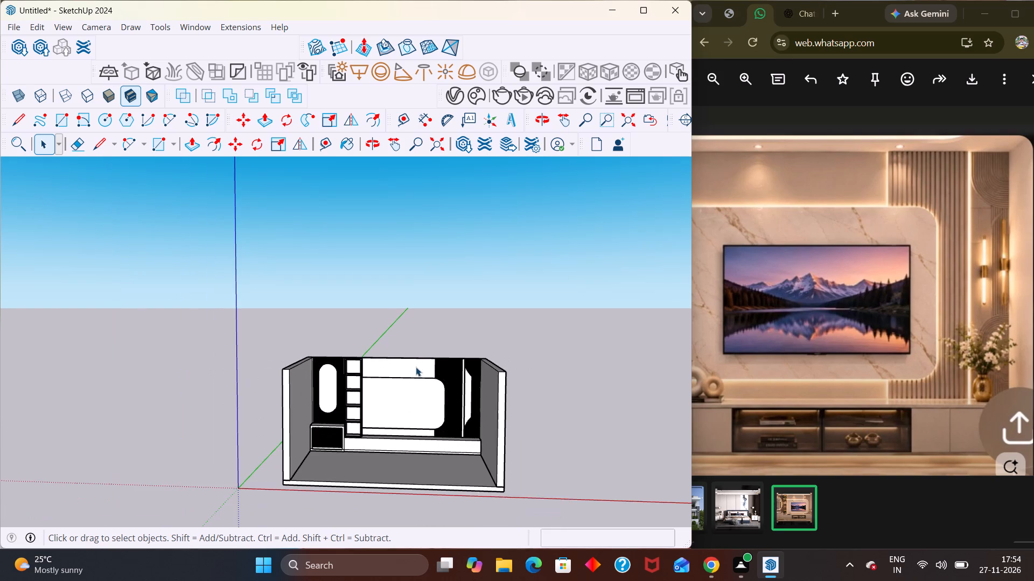
{"action": "scroll", "coordinate": [472, 382], "scroll_direction": "up", "scroll_amount": 2}
{"action": "scroll", "coordinate": [273, 405], "scroll_direction": "up", "scroll_amount": 6}
{"action": "middle_click_drag", "start_coordinate": [344, 372], "coordinate": [336, 481]}
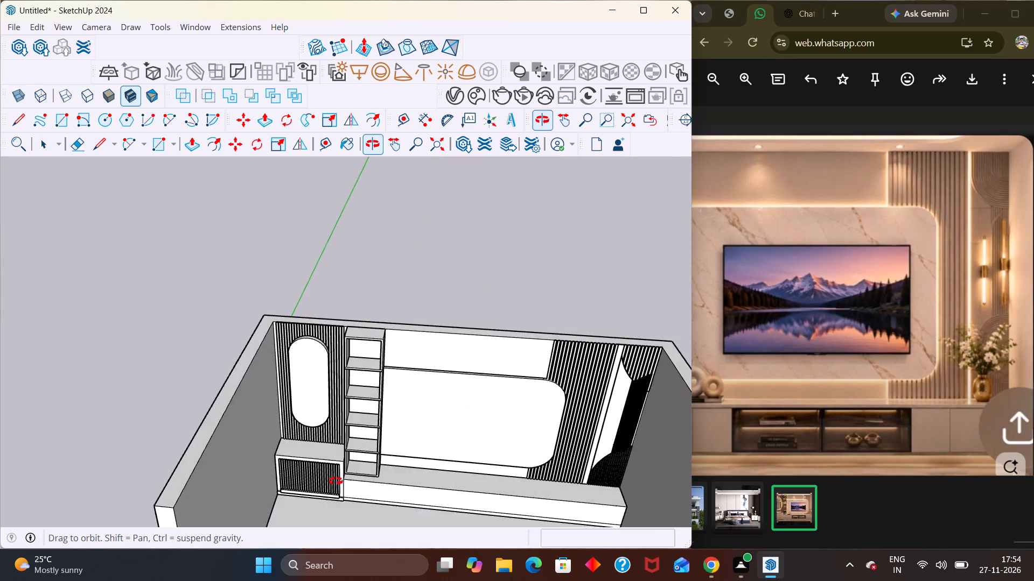
{"action": "middle_click_drag", "start_coordinate": [336, 481], "coordinate": [354, 473]}
{"action": "scroll", "coordinate": [364, 335], "scroll_direction": "up", "scroll_amount": 4}
{"action": "middle_click_drag", "start_coordinate": [362, 323], "coordinate": [365, 334]}
{"action": "scroll", "coordinate": [365, 336], "scroll_direction": "up", "scroll_amount": 1}
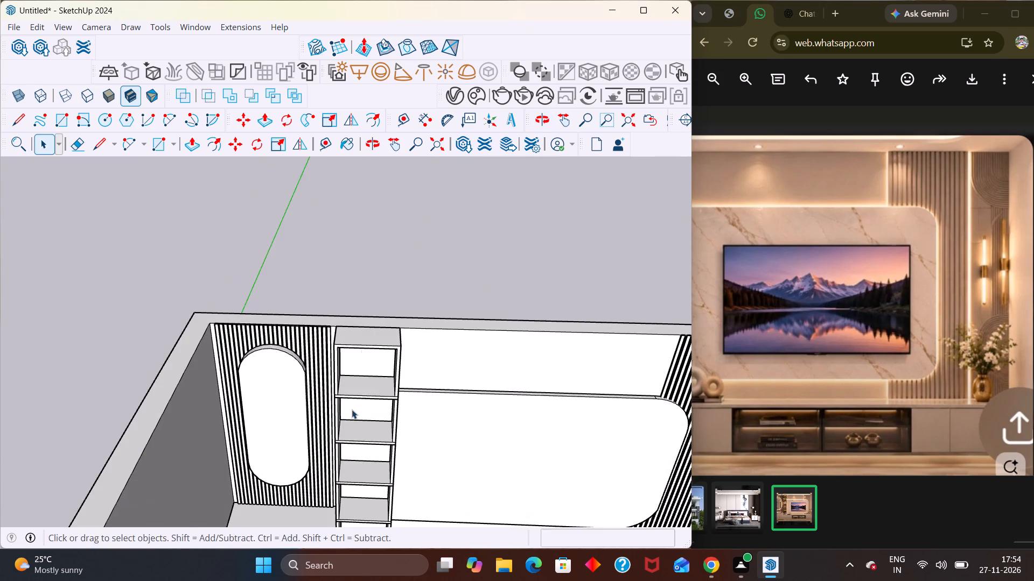
{"action": "middle_click_drag", "start_coordinate": [351, 422], "coordinate": [324, 304]}
{"action": "scroll", "coordinate": [324, 307], "scroll_direction": "up", "scroll_amount": 1}
{"action": "scroll", "coordinate": [324, 333], "scroll_direction": "down", "scroll_amount": 8}
{"action": "scroll", "coordinate": [436, 382], "scroll_direction": "up", "scroll_amount": 3}
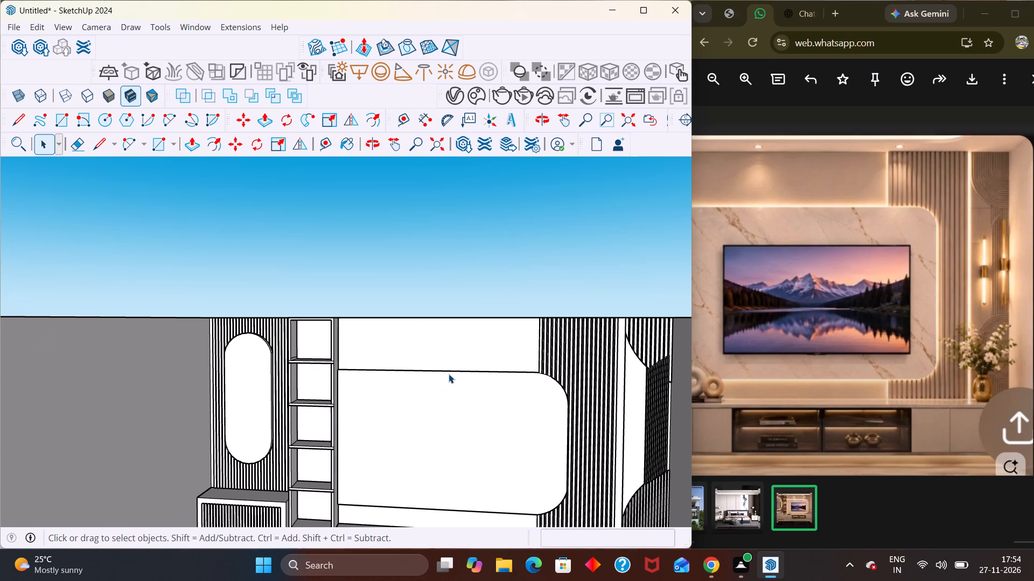
{"action": "scroll", "coordinate": [449, 374], "scroll_direction": "down", "scroll_amount": 6}
{"action": "scroll", "coordinate": [450, 404], "scroll_direction": "up", "scroll_amount": 1}
{"action": "middle_click_drag", "start_coordinate": [446, 410], "coordinate": [446, 382]}
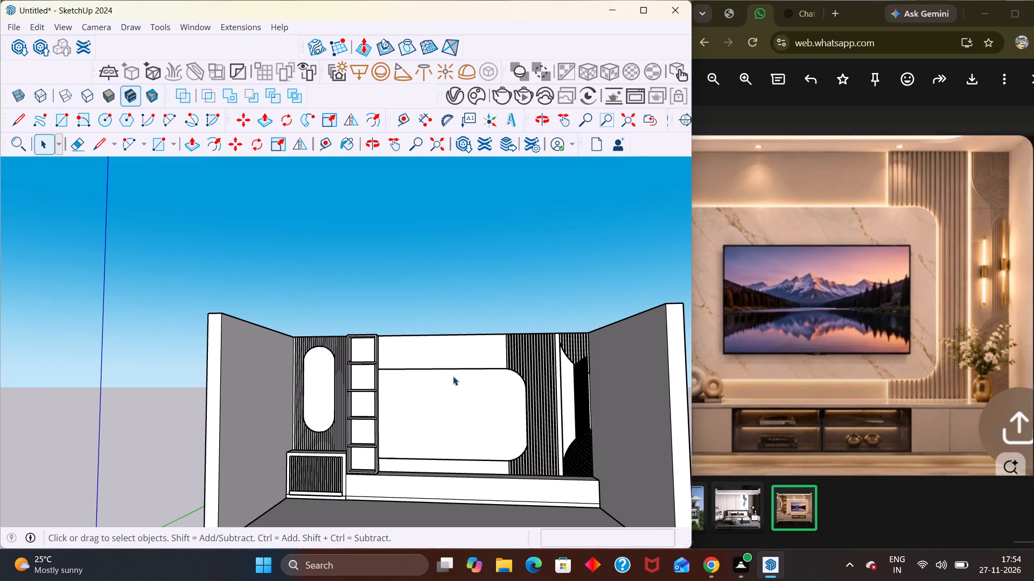
Search 3D Warehouse for "GRANETE" and look through the models.
{"action": "left_click", "coordinate": [21, 50]}
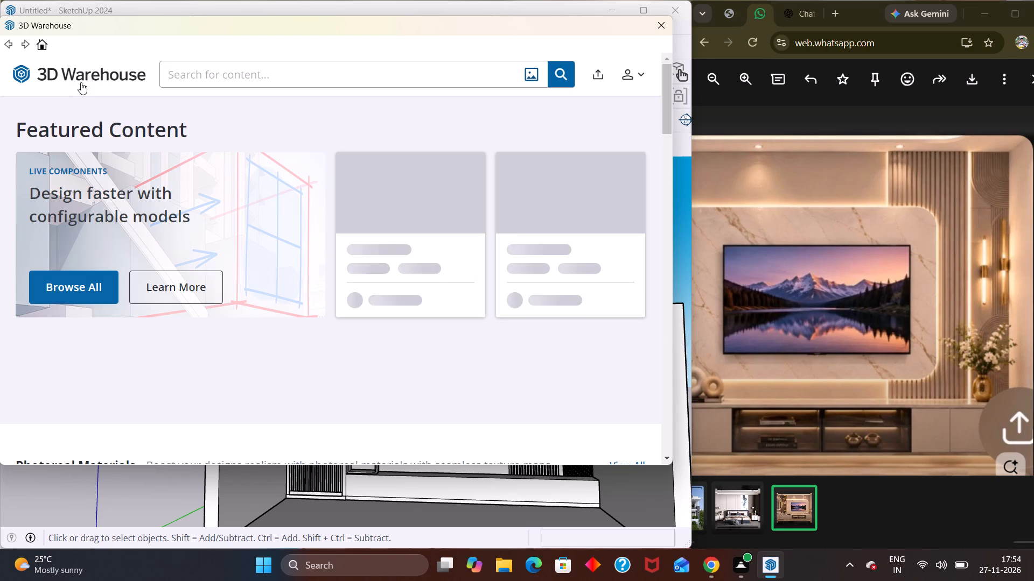
{"action": "left_click", "coordinate": [191, 71]}
{"action": "left_click", "coordinate": [208, 72]}
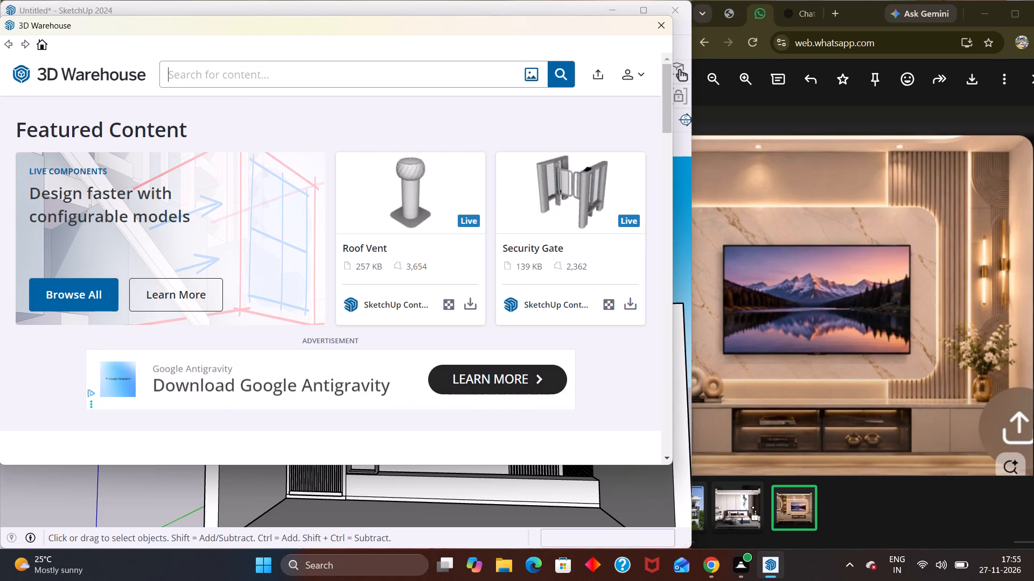
{"action": "type", "text": "GRANETE"}
{"action": "key", "text": "Return"}
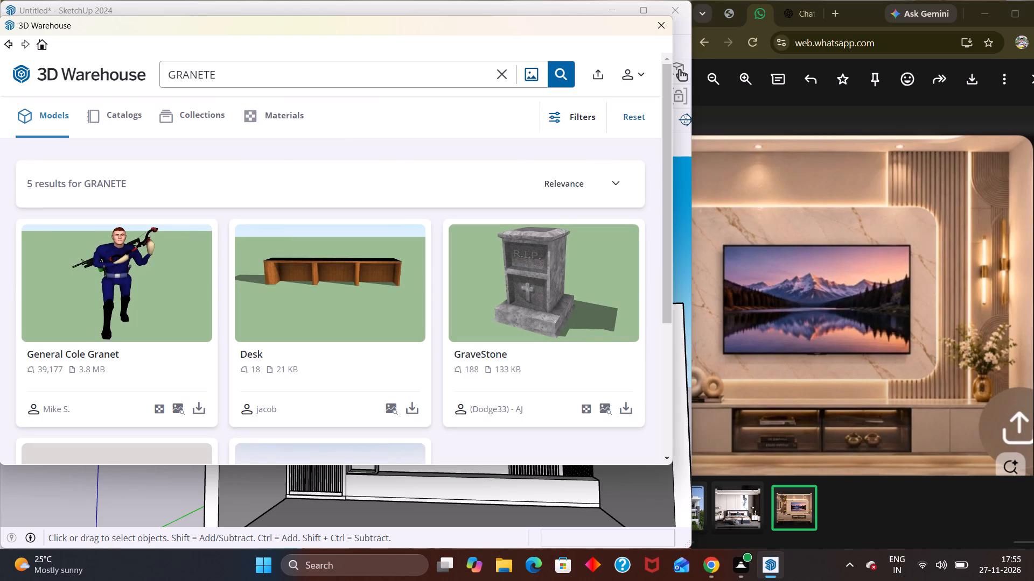
{"action": "scroll", "coordinate": [308, 277], "scroll_direction": "down", "scroll_amount": 8}
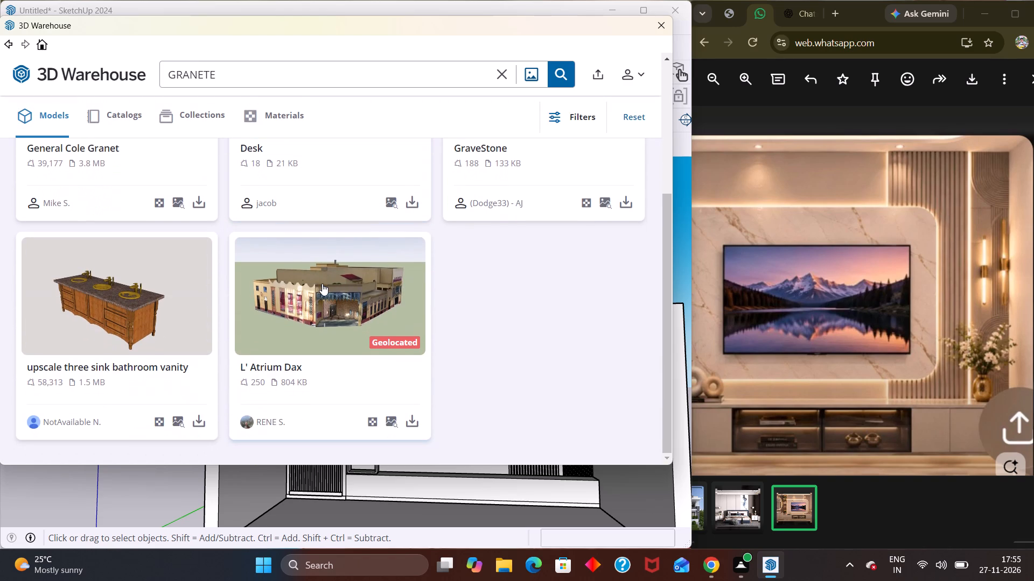
{"action": "scroll", "coordinate": [322, 283], "scroll_direction": "down", "scroll_amount": 3}
Correct the 3D Warehouse search term to "GRANITE" and run the search.
{"action": "left_click", "coordinate": [251, 67]}
{"action": "key", "text": "BackSpace"}
{"action": "key", "text": "BackSpace"}
{"action": "key", "text": "BackSpace"}
{"action": "type", "text": "ITE"}
{"action": "key", "text": "Return"}
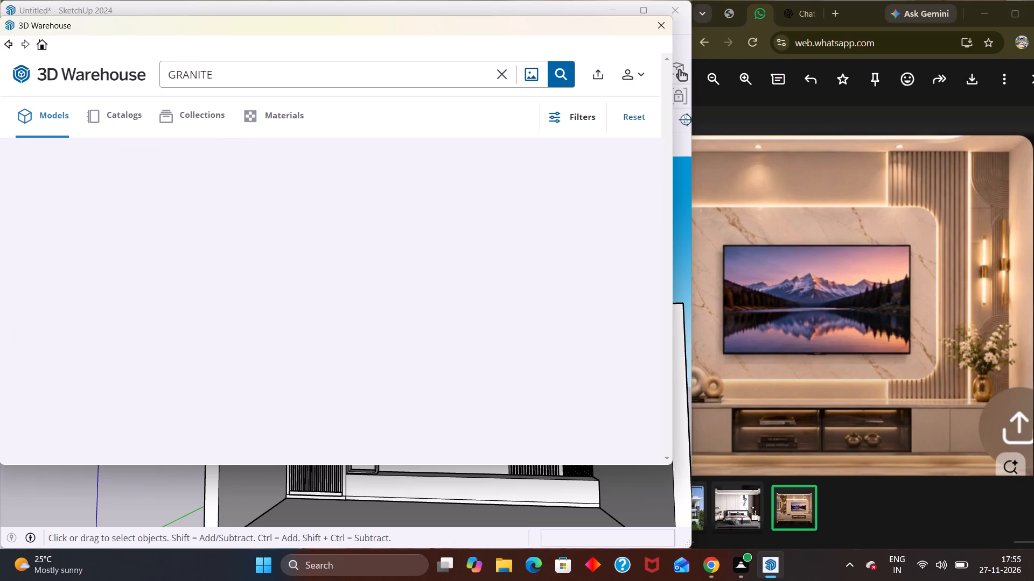
Browse the granite models for a light veined slab suited to the TV wall in the reference image.
{"action": "scroll", "coordinate": [349, 335], "scroll_direction": "down", "scroll_amount": 1}
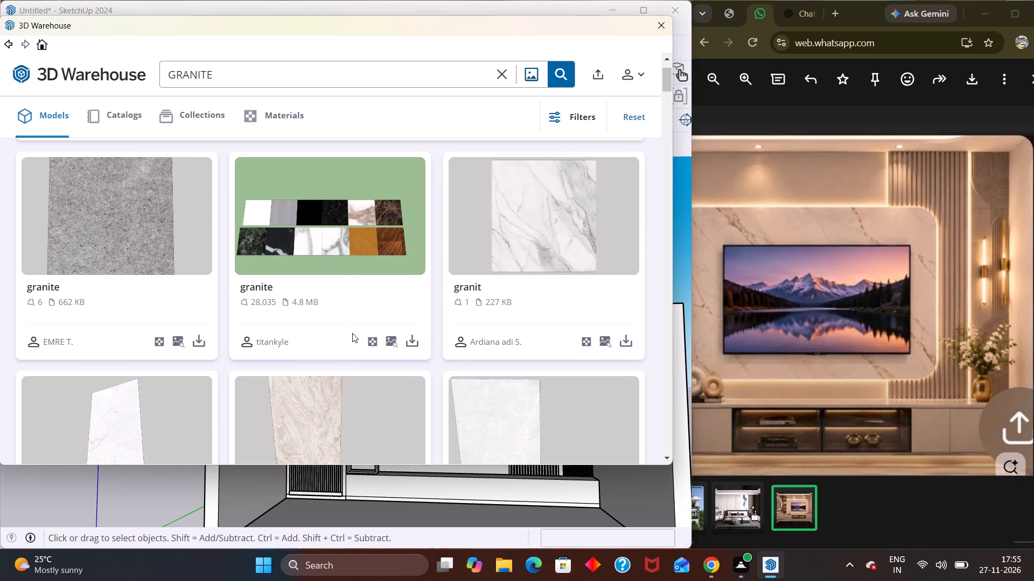
{"action": "scroll", "coordinate": [352, 333], "scroll_direction": "down", "scroll_amount": 7}
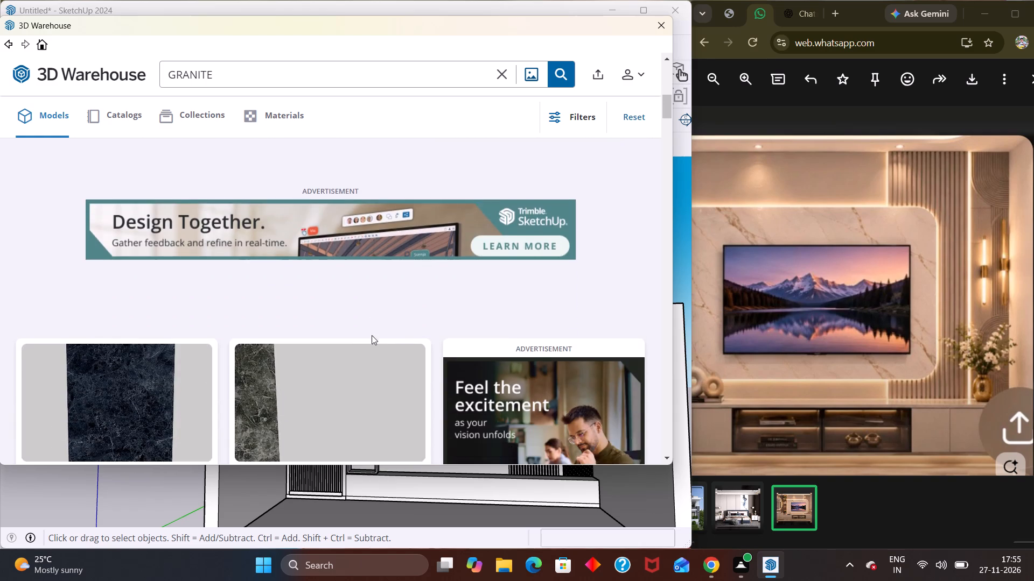
{"action": "scroll", "coordinate": [372, 335], "scroll_direction": "down", "scroll_amount": 12}
{"action": "scroll", "coordinate": [65, 276], "scroll_direction": "up", "scroll_amount": 4}
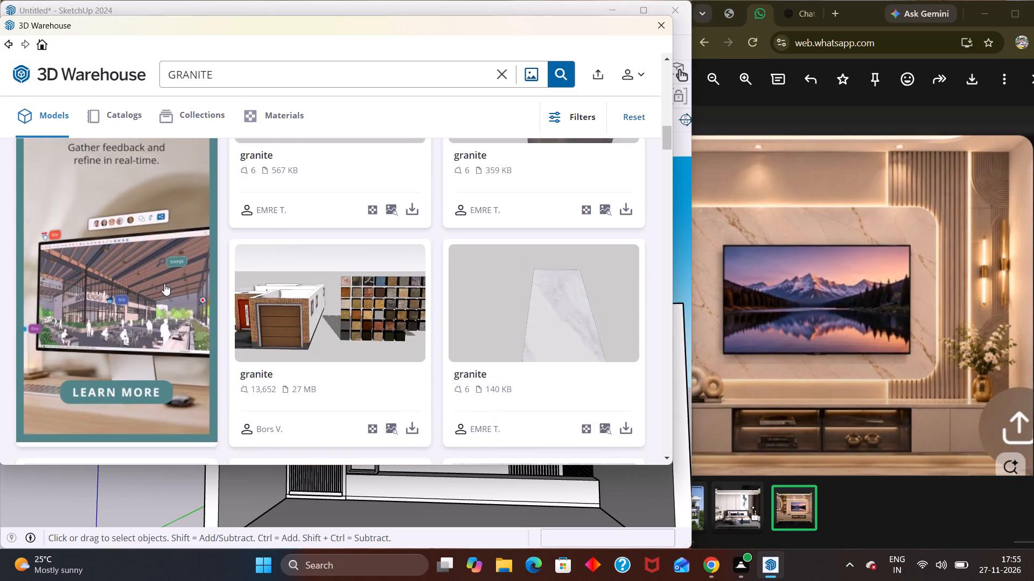
{"action": "scroll", "coordinate": [182, 286], "scroll_direction": "down", "scroll_amount": 12}
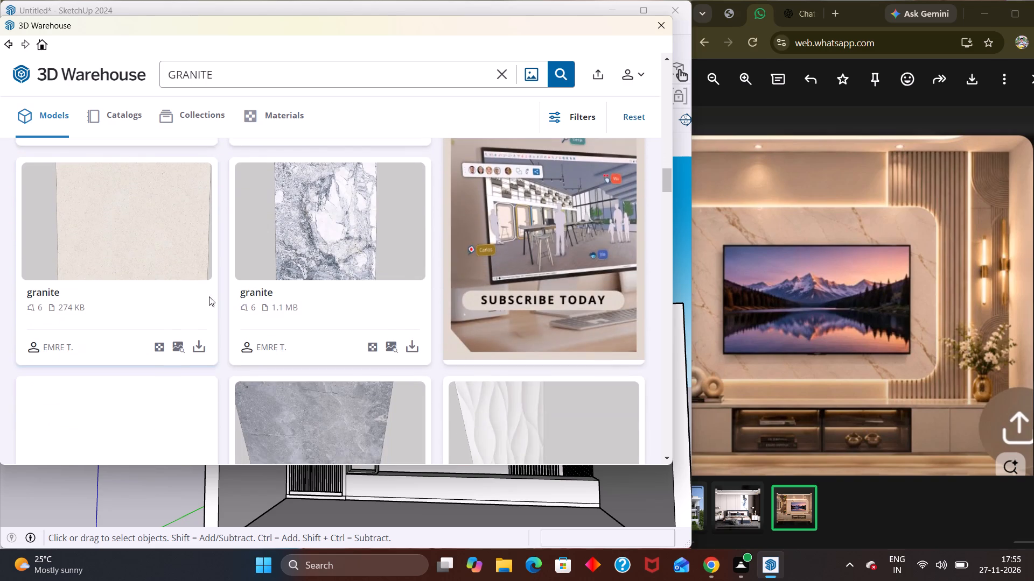
{"action": "scroll", "coordinate": [209, 296], "scroll_direction": "down", "scroll_amount": 1}
{"action": "scroll", "coordinate": [326, 322], "scroll_direction": "down", "scroll_amount": 10}
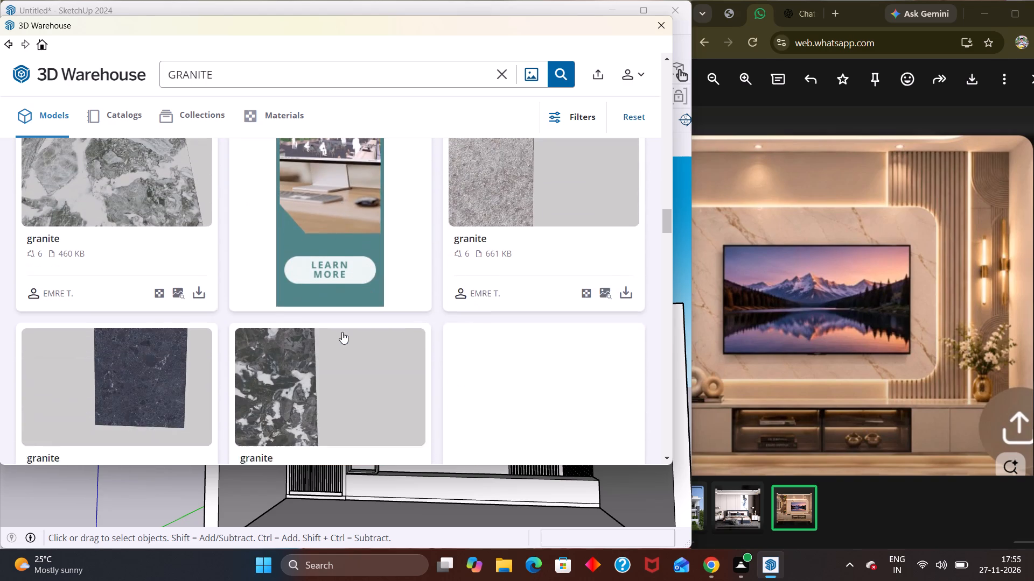
{"action": "scroll", "coordinate": [342, 332], "scroll_direction": "down", "scroll_amount": 13}
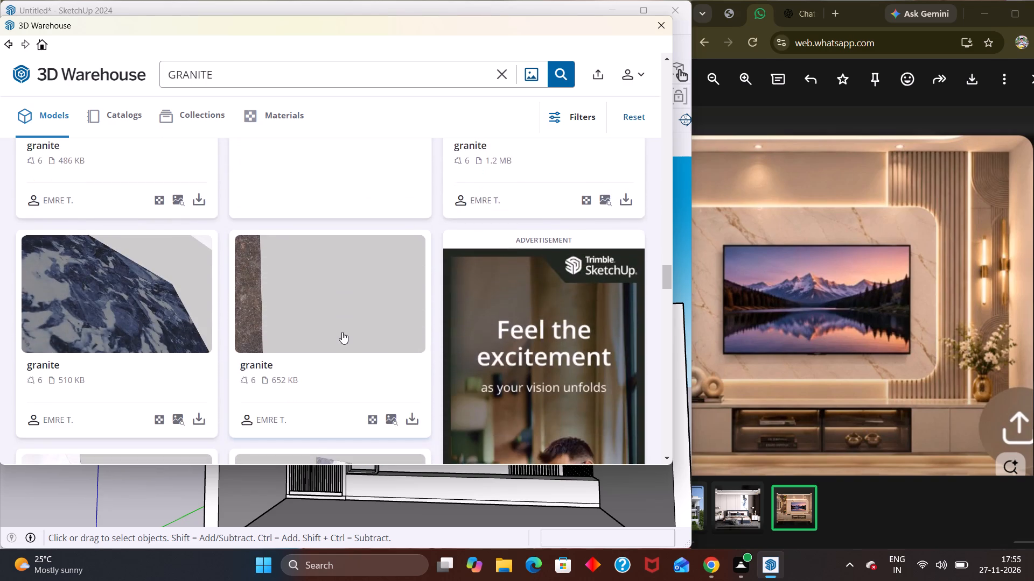
{"action": "scroll", "coordinate": [342, 332], "scroll_direction": "down", "scroll_amount": 6}
{"action": "scroll", "coordinate": [345, 337], "scroll_direction": "up", "scroll_amount": 1}
{"action": "scroll", "coordinate": [342, 346], "scroll_direction": "down", "scroll_amount": 2}
{"action": "scroll", "coordinate": [342, 346], "scroll_direction": "up", "scroll_amount": 3}
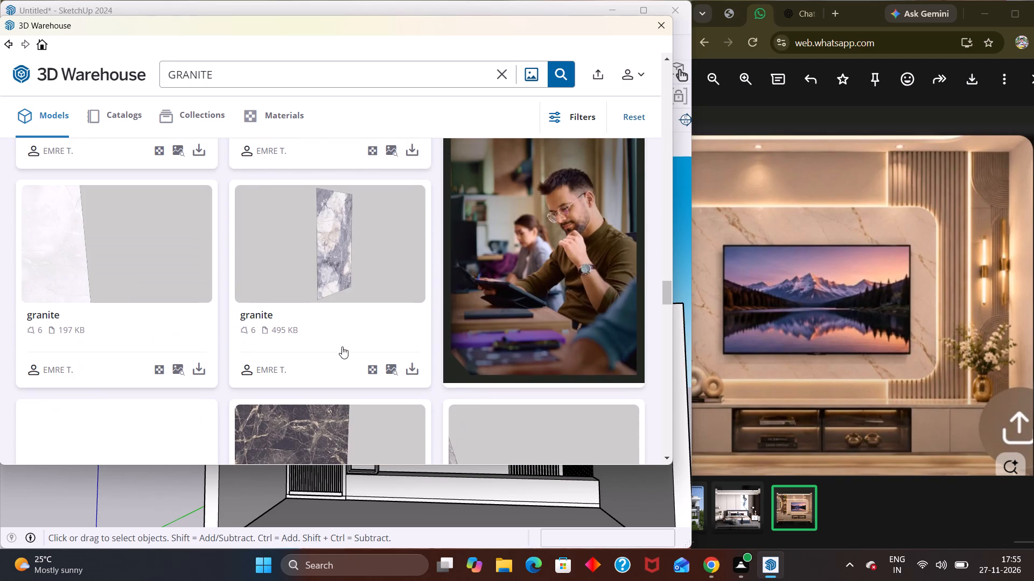
{"action": "scroll", "coordinate": [341, 339], "scroll_direction": "down", "scroll_amount": 10}
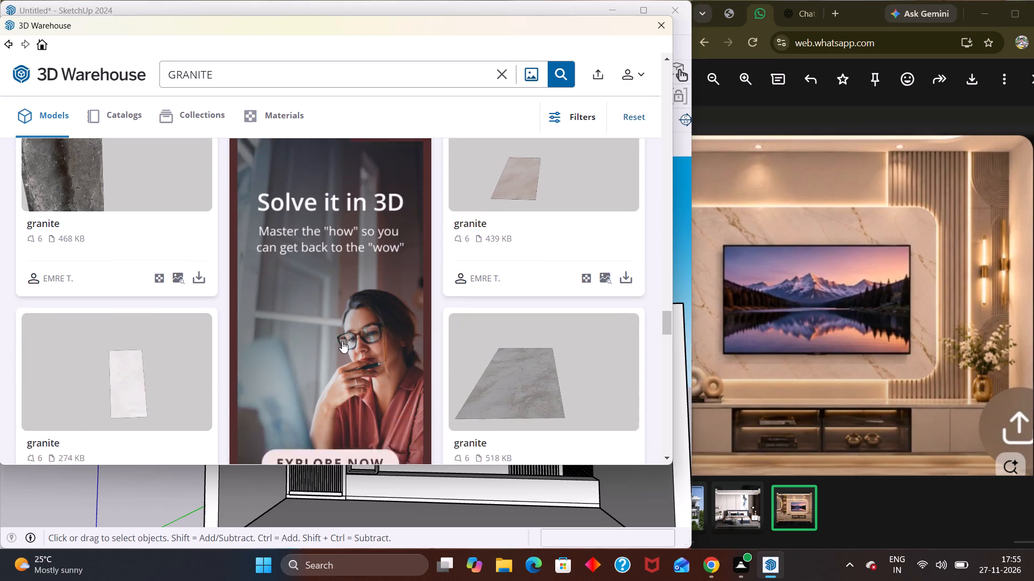
{"action": "scroll", "coordinate": [342, 341], "scroll_direction": "down", "scroll_amount": 8}
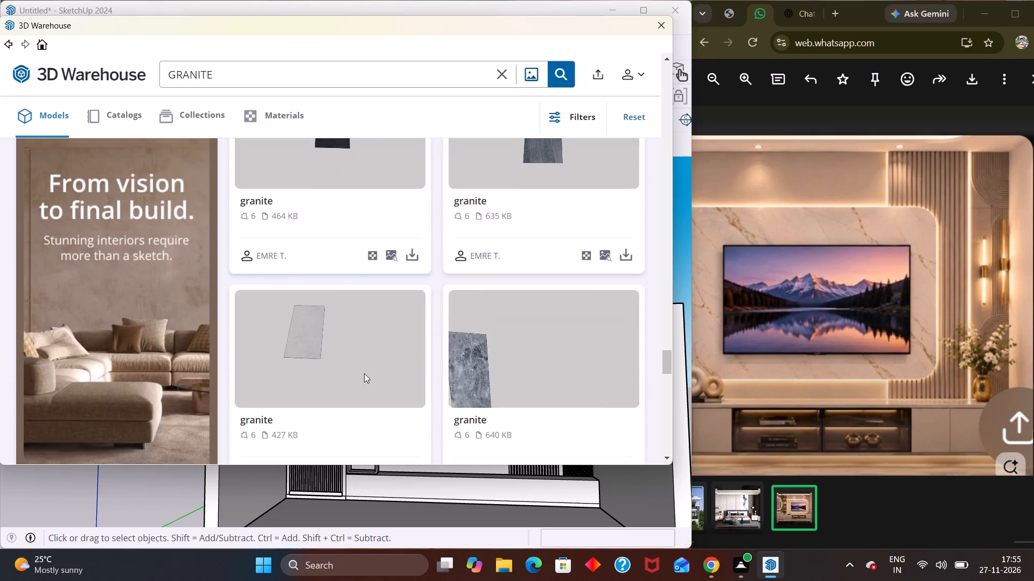
{"action": "scroll", "coordinate": [364, 373], "scroll_direction": "up", "scroll_amount": 20}
{"action": "scroll", "coordinate": [364, 373], "scroll_direction": "up", "scroll_amount": 9}
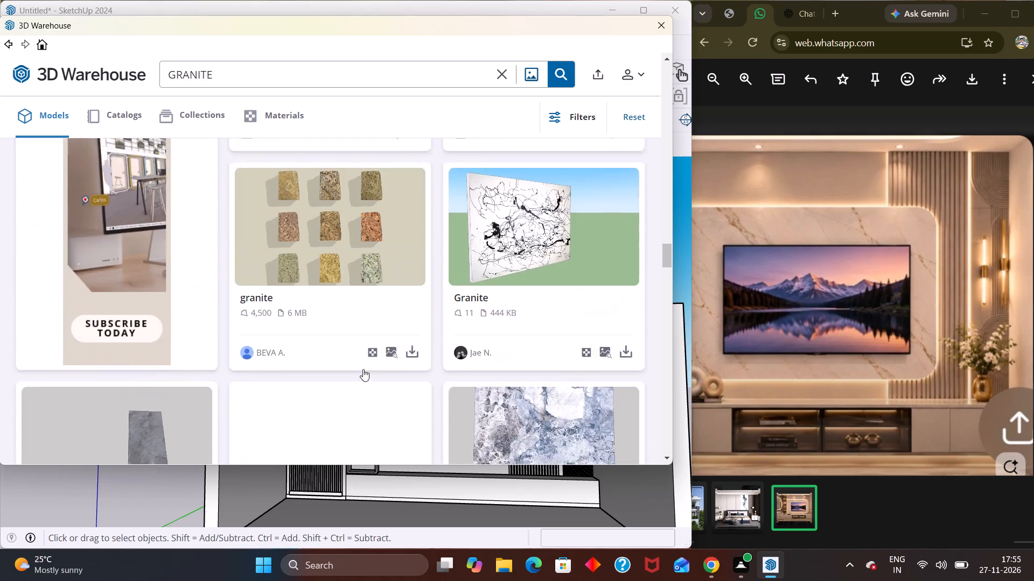
{"action": "scroll", "coordinate": [363, 369], "scroll_direction": "up", "scroll_amount": 18}
{"action": "scroll", "coordinate": [363, 369], "scroll_direction": "up", "scroll_amount": 9}
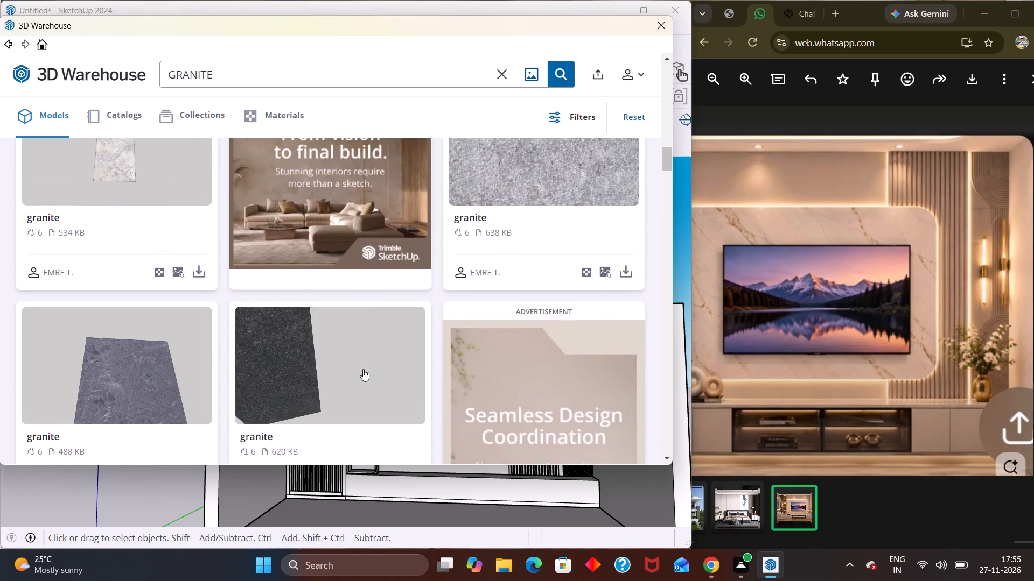
{"action": "scroll", "coordinate": [363, 369], "scroll_direction": "up", "scroll_amount": 7}
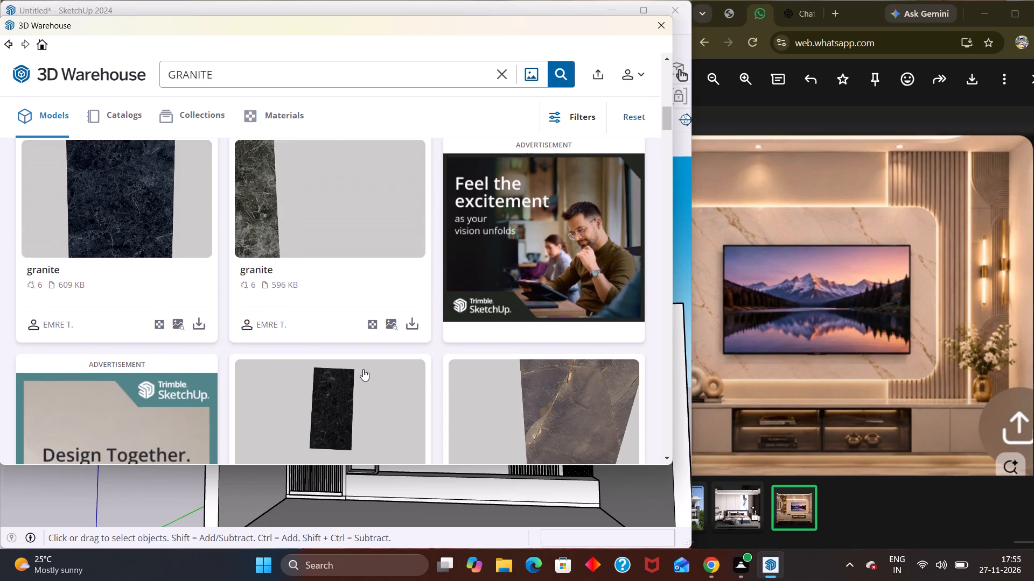
{"action": "scroll", "coordinate": [363, 369], "scroll_direction": "up", "scroll_amount": 9}
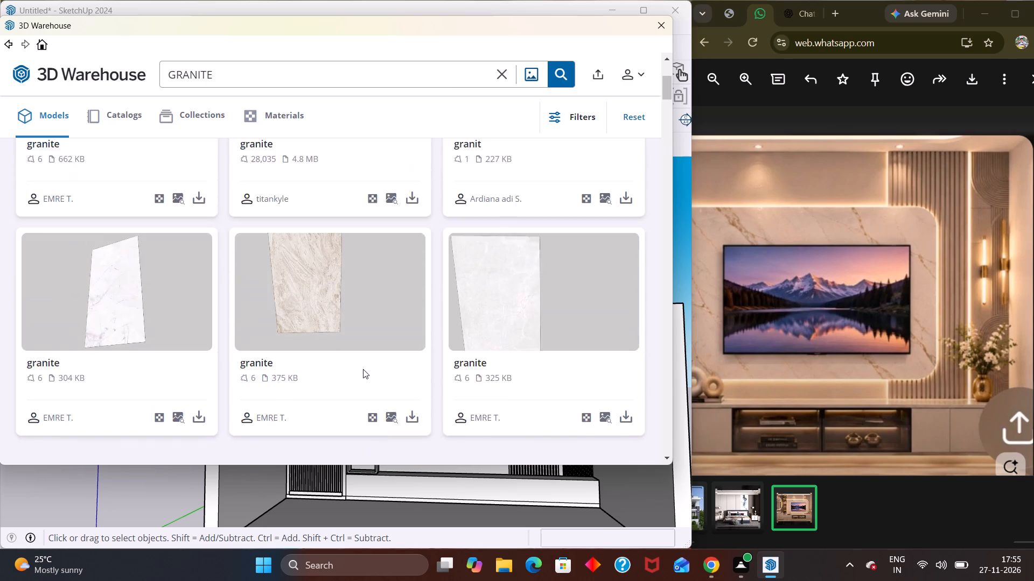
{"action": "scroll", "coordinate": [363, 369], "scroll_direction": "up", "scroll_amount": 7}
{"action": "scroll", "coordinate": [289, 293], "scroll_direction": "down", "scroll_amount": 4}
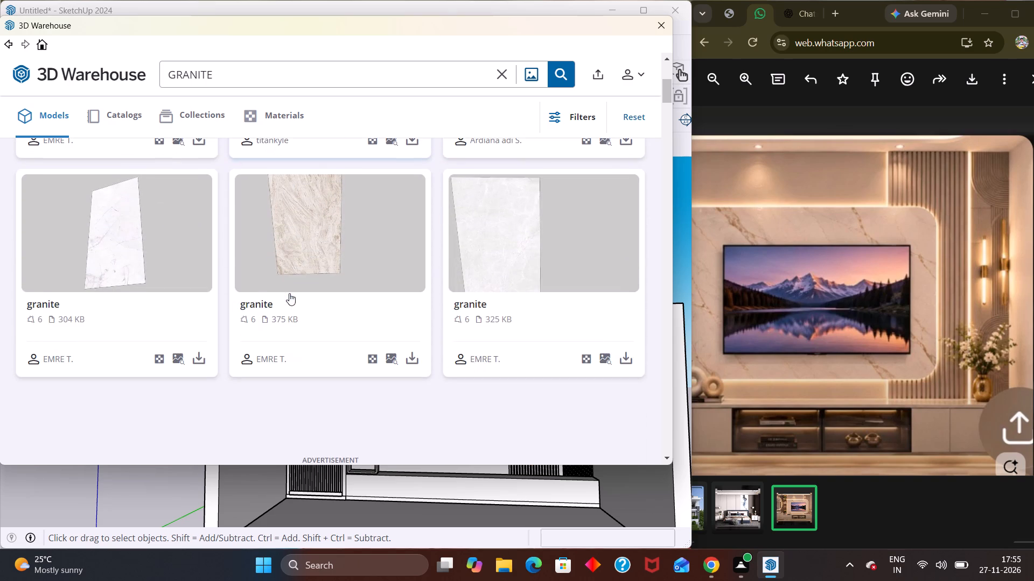
{"action": "scroll", "coordinate": [306, 285], "scroll_direction": "up", "scroll_amount": 4}
{"action": "scroll", "coordinate": [531, 313], "scroll_direction": "down", "scroll_amount": 1}
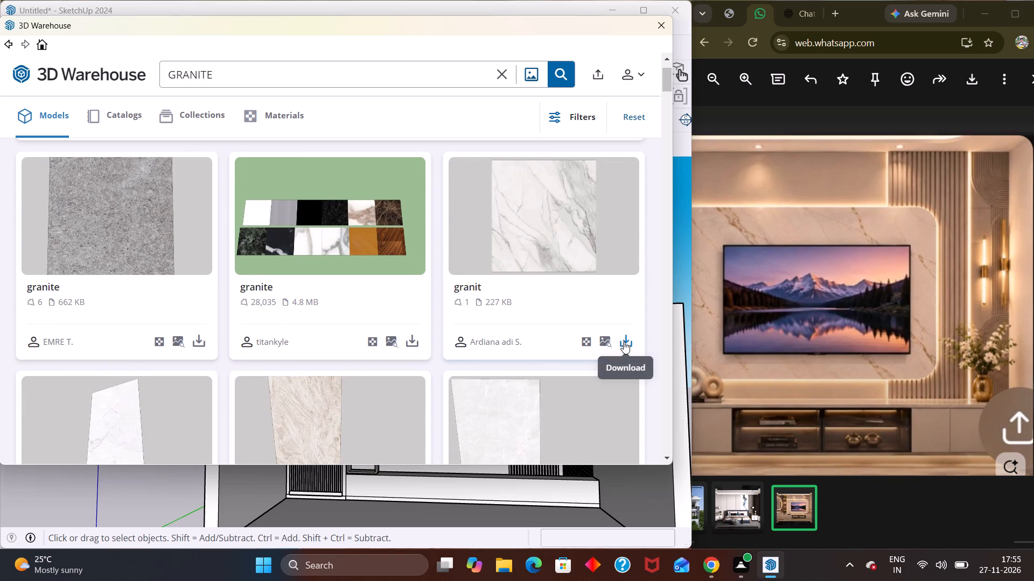
Download the white veined "granit" model directly into the open model and place it outside the room, behind the TV wall.
{"action": "left_click", "coordinate": [624, 342]}
{"action": "left_click", "coordinate": [264, 257]}
{"action": "scroll", "coordinate": [270, 258], "scroll_direction": "down", "scroll_amount": 1}
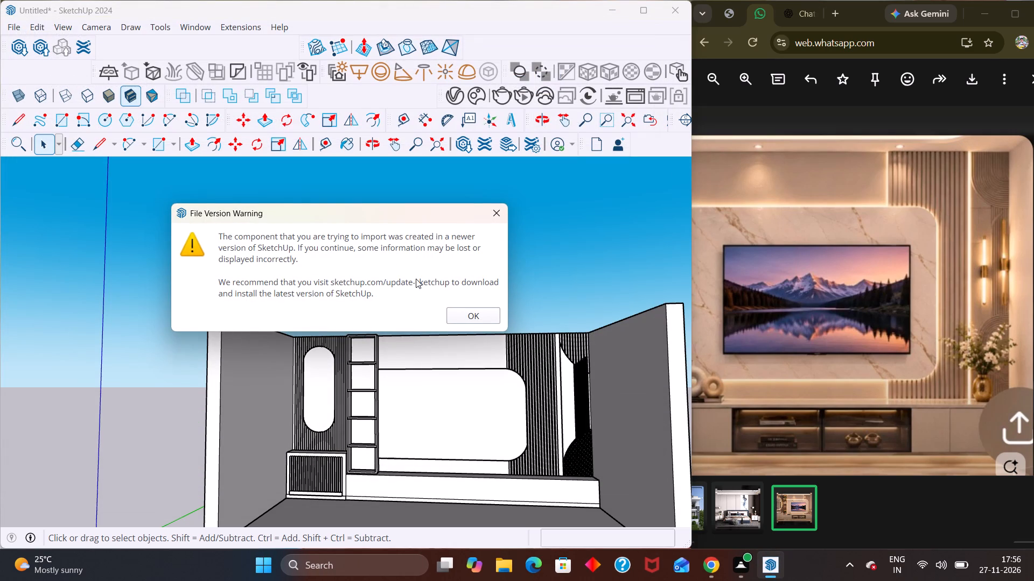
{"action": "left_click", "coordinate": [466, 323]}
{"action": "scroll", "coordinate": [412, 331], "scroll_direction": "up", "scroll_amount": 2}
{"action": "middle_click_drag", "start_coordinate": [411, 330], "coordinate": [411, 464]}
{"action": "middle_click_drag", "start_coordinate": [402, 272], "coordinate": [384, 342]}
{"action": "scroll", "coordinate": [385, 392], "scroll_direction": "up", "scroll_amount": 1}
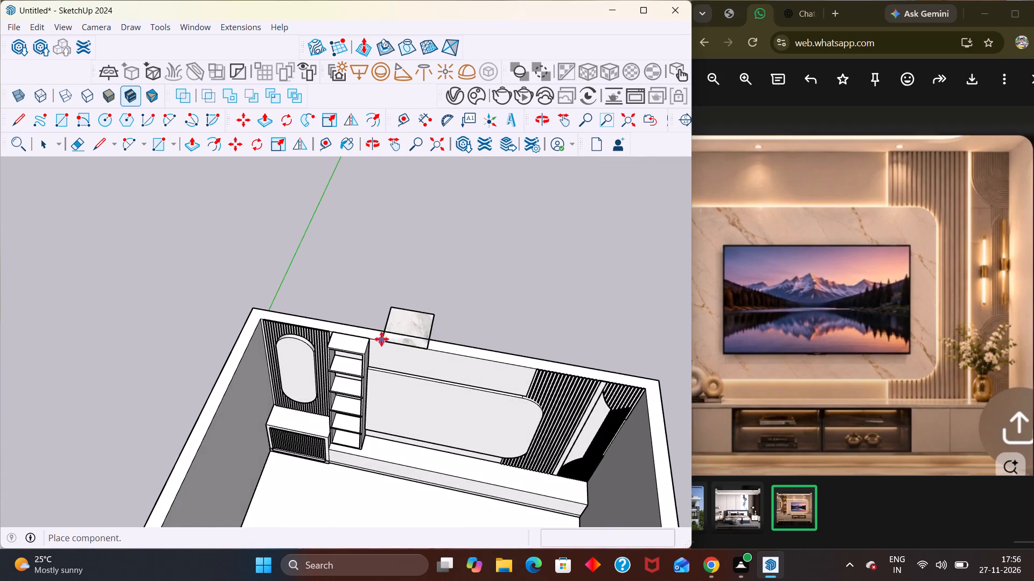
{"action": "scroll", "coordinate": [390, 302], "scroll_direction": "up", "scroll_amount": 1}
{"action": "left_click", "coordinate": [397, 253]}
{"action": "scroll", "coordinate": [442, 239], "scroll_direction": "up", "scroll_amount": 6}
{"action": "middle_click_drag", "start_coordinate": [393, 345], "coordinate": [394, 352]}
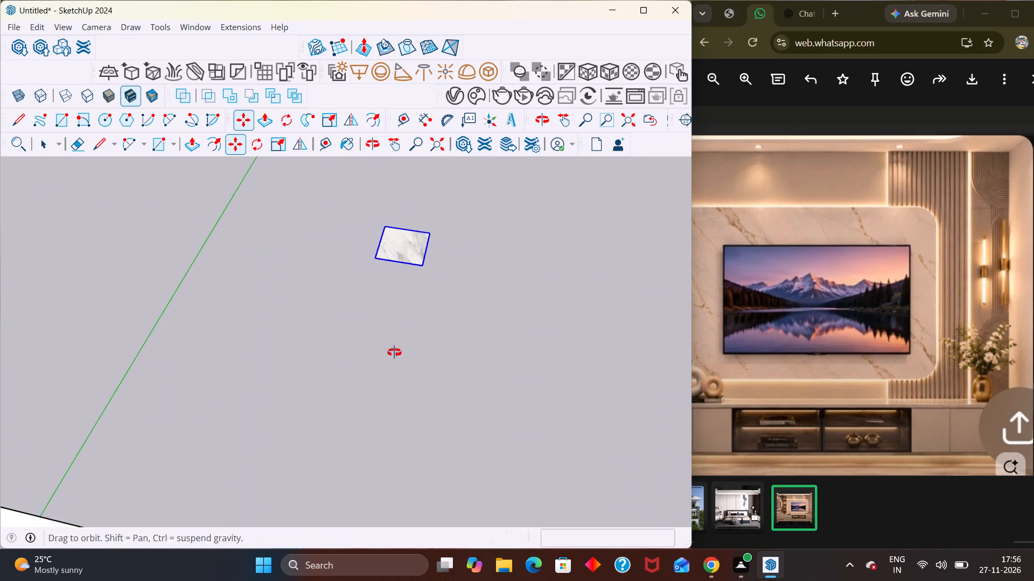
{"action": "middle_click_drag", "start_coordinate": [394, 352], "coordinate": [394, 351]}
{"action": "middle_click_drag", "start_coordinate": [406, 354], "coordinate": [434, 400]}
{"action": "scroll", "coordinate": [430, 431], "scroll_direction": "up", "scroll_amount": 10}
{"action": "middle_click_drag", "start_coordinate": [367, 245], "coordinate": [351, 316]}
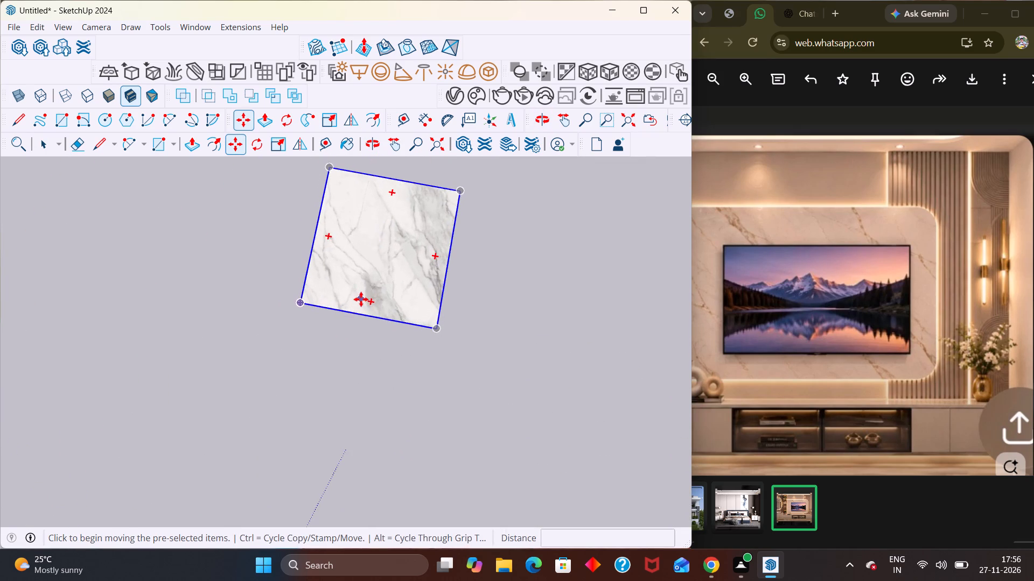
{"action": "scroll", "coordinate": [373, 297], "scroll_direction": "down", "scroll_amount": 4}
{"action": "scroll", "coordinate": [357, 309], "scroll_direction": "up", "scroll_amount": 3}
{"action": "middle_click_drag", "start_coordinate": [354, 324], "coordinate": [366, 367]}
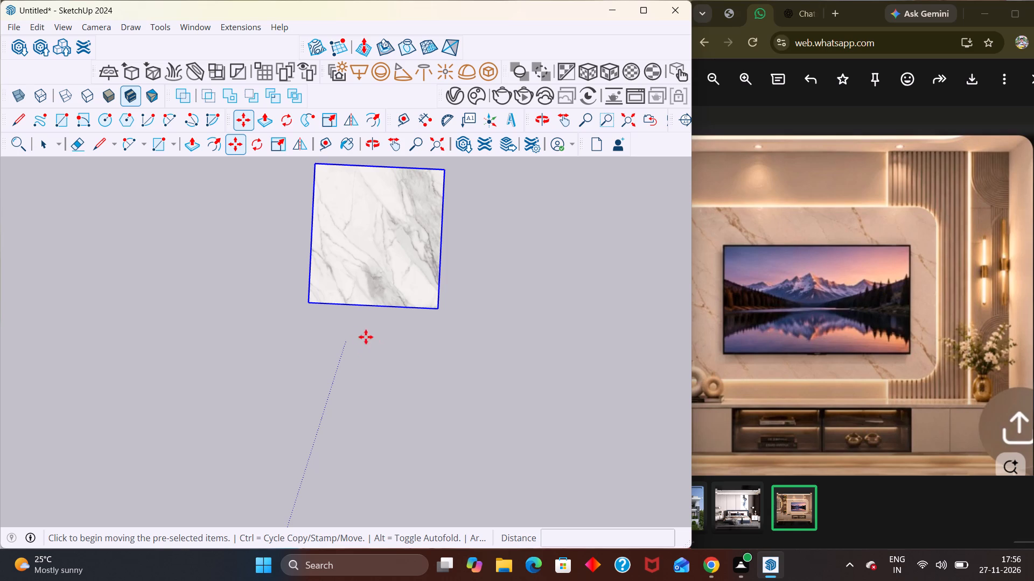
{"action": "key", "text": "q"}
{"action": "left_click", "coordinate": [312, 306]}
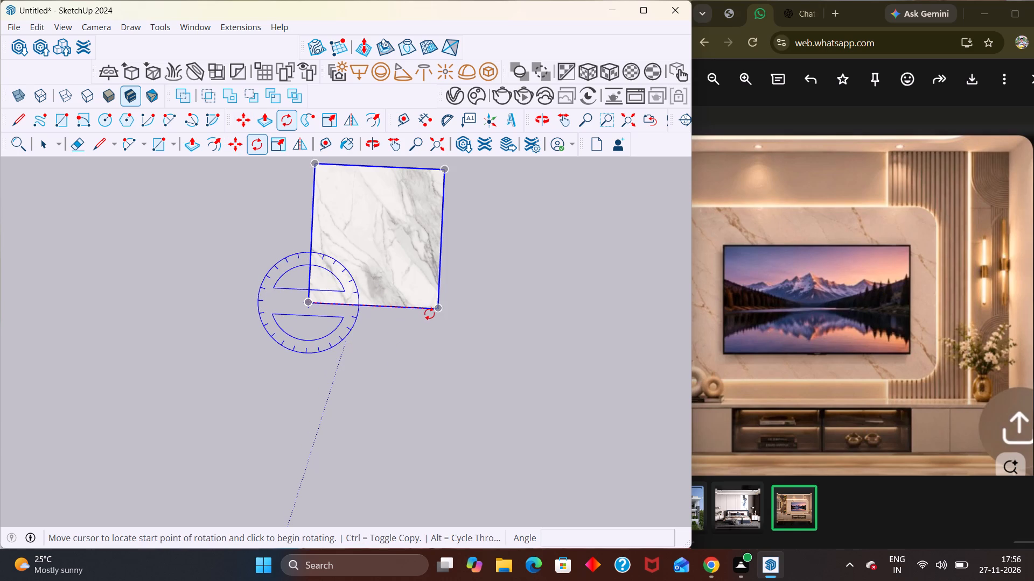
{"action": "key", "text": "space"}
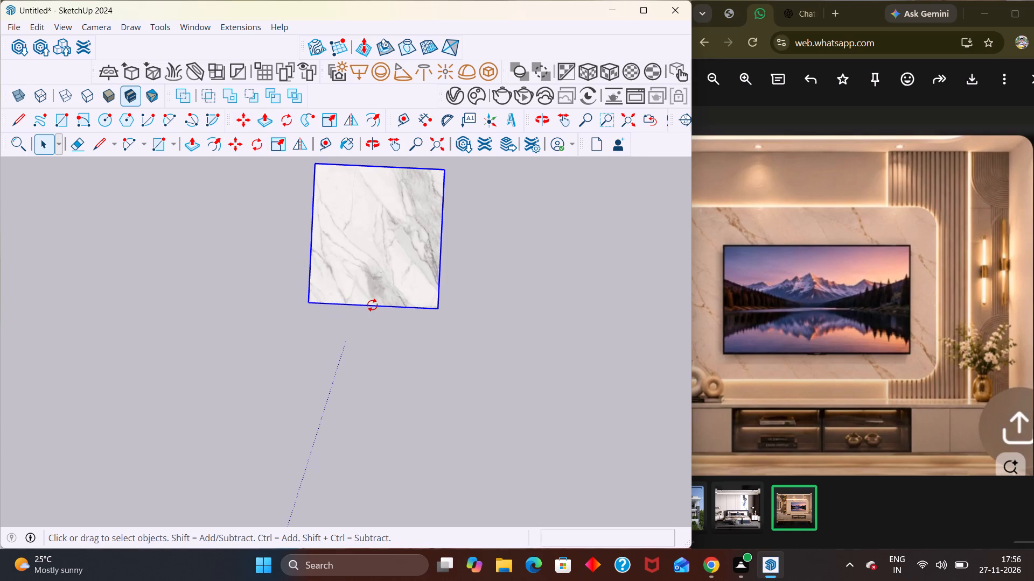
Rotate the white veined slab 90° about its front bottom edge, around the red axis, so it stands upright.
{"action": "key", "text": "q"}
{"action": "key", "text": "Right"}
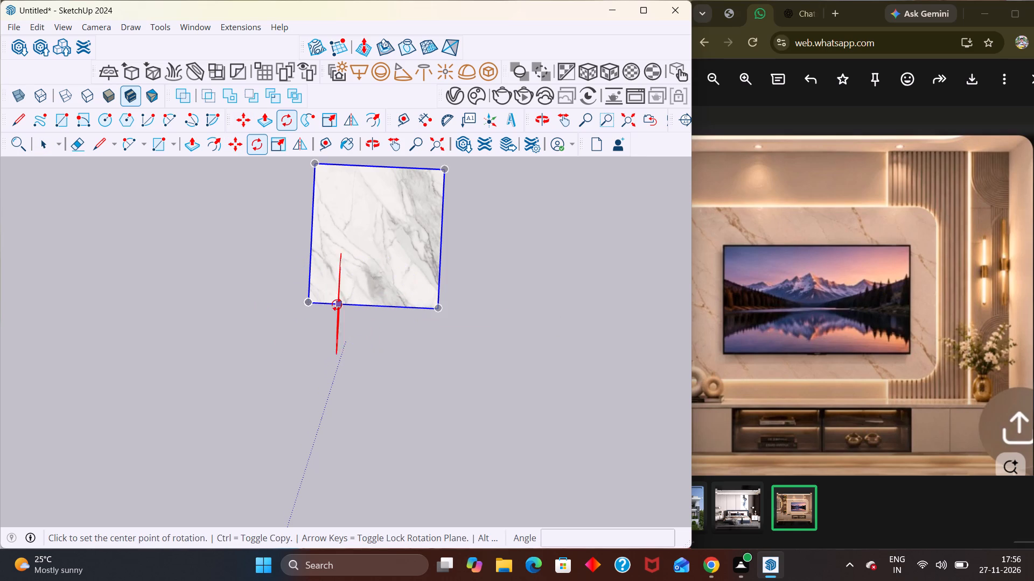
{"action": "left_click", "coordinate": [313, 303]}
{"action": "left_click", "coordinate": [439, 309]}
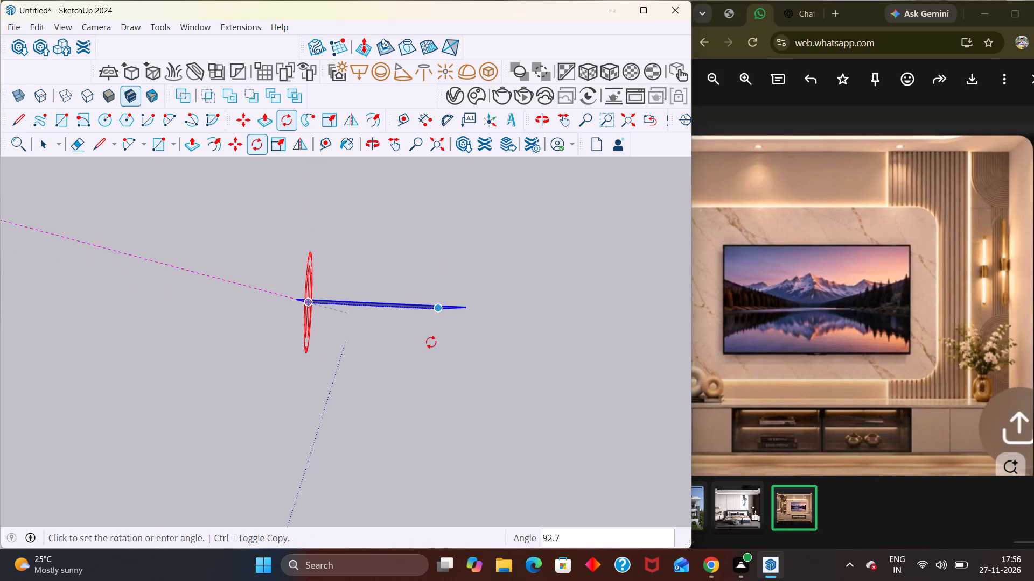
{"action": "scroll", "coordinate": [419, 241], "scroll_direction": "down", "scroll_amount": 9}
{"action": "scroll", "coordinate": [430, 329], "scroll_direction": "down", "scroll_amount": 2}
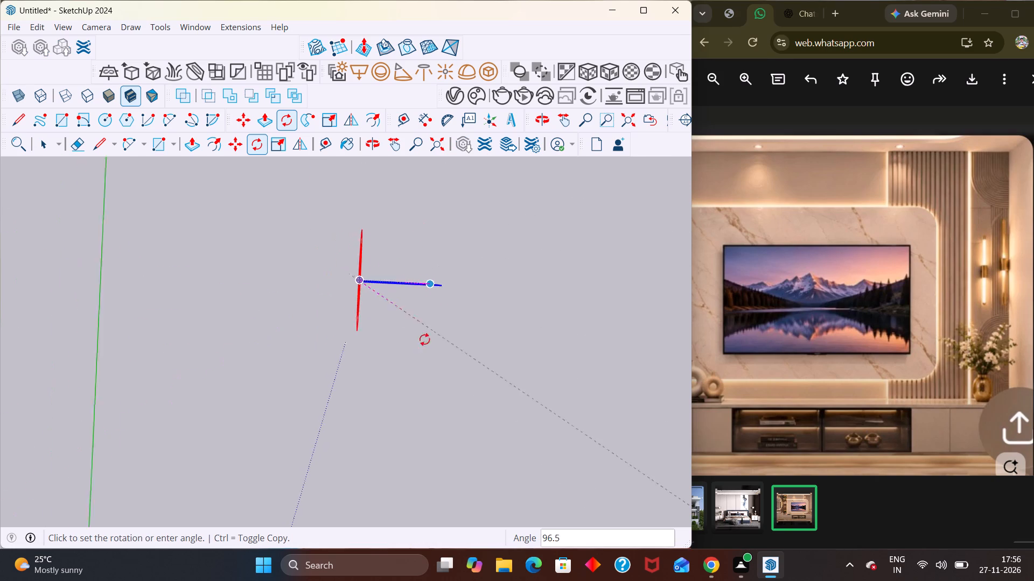
{"action": "middle_click_drag", "start_coordinate": [406, 433], "coordinate": [389, 163]}
{"action": "scroll", "coordinate": [390, 292], "scroll_direction": "down", "scroll_amount": 3}
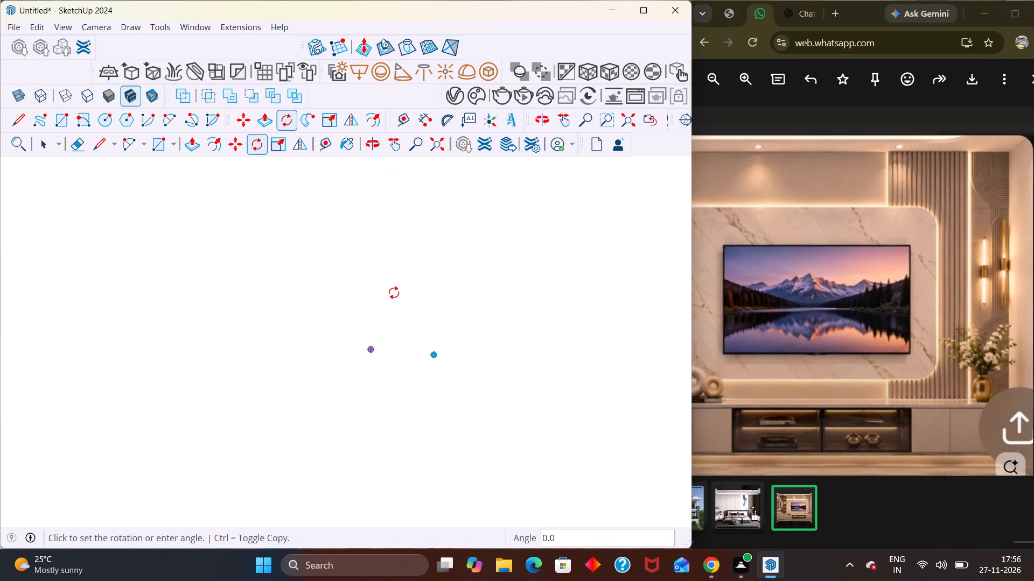
{"action": "scroll", "coordinate": [394, 293], "scroll_direction": "down", "scroll_amount": 8}
{"action": "middle_click_drag", "start_coordinate": [402, 384], "coordinate": [408, 477]}
{"action": "scroll", "coordinate": [411, 408], "scroll_direction": "down", "scroll_amount": 7}
{"action": "scroll", "coordinate": [399, 393], "scroll_direction": "up", "scroll_amount": 1}
{"action": "scroll", "coordinate": [399, 393], "scroll_direction": "down", "scroll_amount": 4}
{"action": "key", "text": "shift+z"}
{"action": "scroll", "coordinate": [397, 392], "scroll_direction": "down", "scroll_amount": 5}
{"action": "scroll", "coordinate": [395, 384], "scroll_direction": "up", "scroll_amount": 1}
{"action": "scroll", "coordinate": [395, 384], "scroll_direction": "down", "scroll_amount": 1}
{"action": "scroll", "coordinate": [366, 219], "scroll_direction": "up", "scroll_amount": 4}
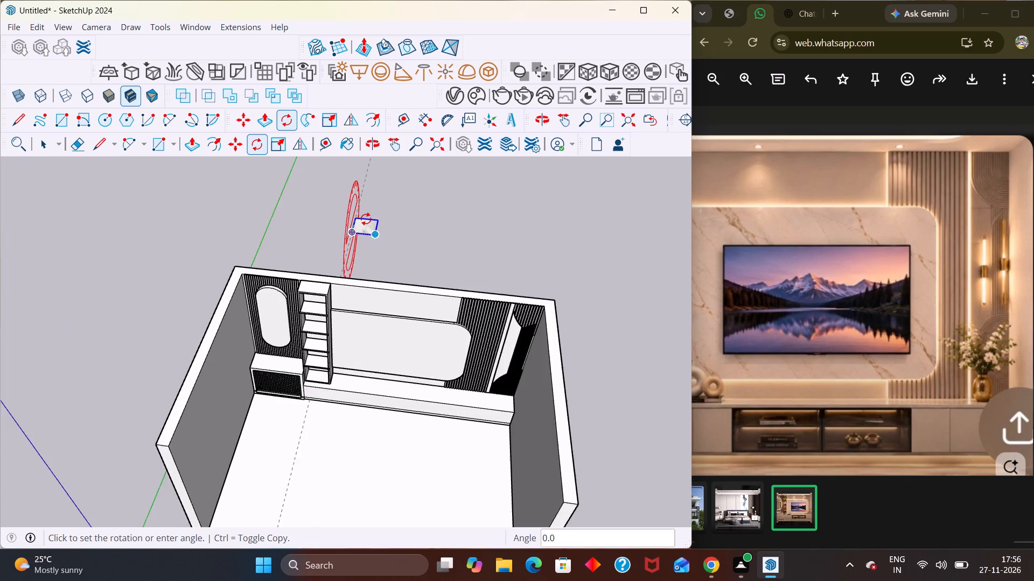
{"action": "scroll", "coordinate": [366, 219], "scroll_direction": "up", "scroll_amount": 2}
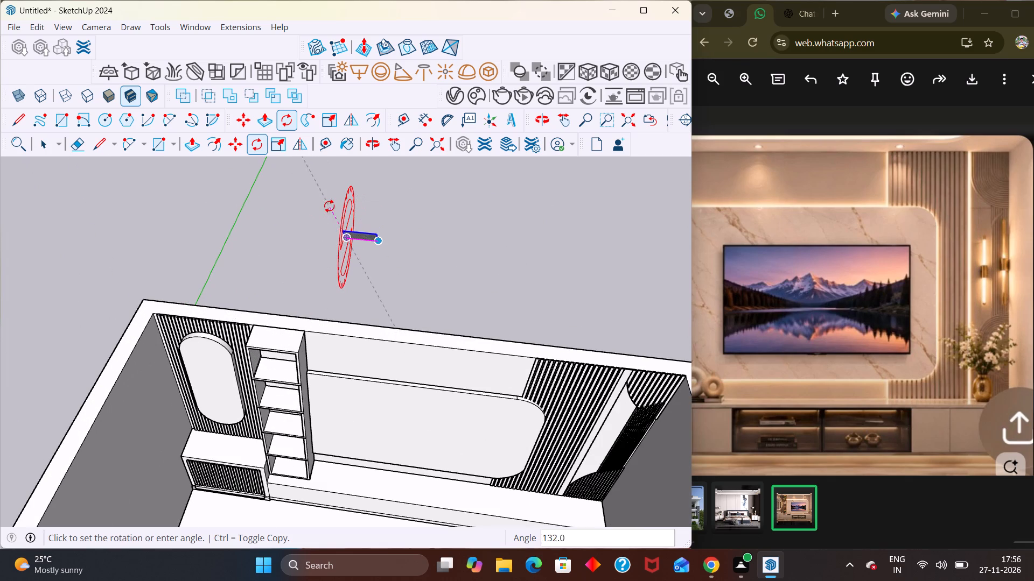
{"action": "scroll", "coordinate": [339, 192], "scroll_direction": "up", "scroll_amount": 2}
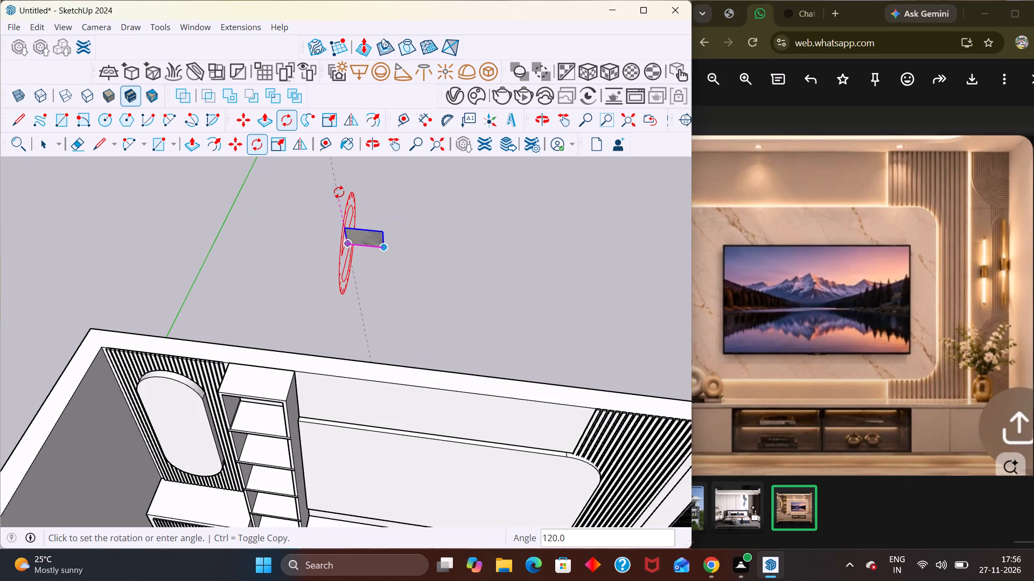
{"action": "middle_click_drag", "start_coordinate": [335, 186], "coordinate": [349, 157]}
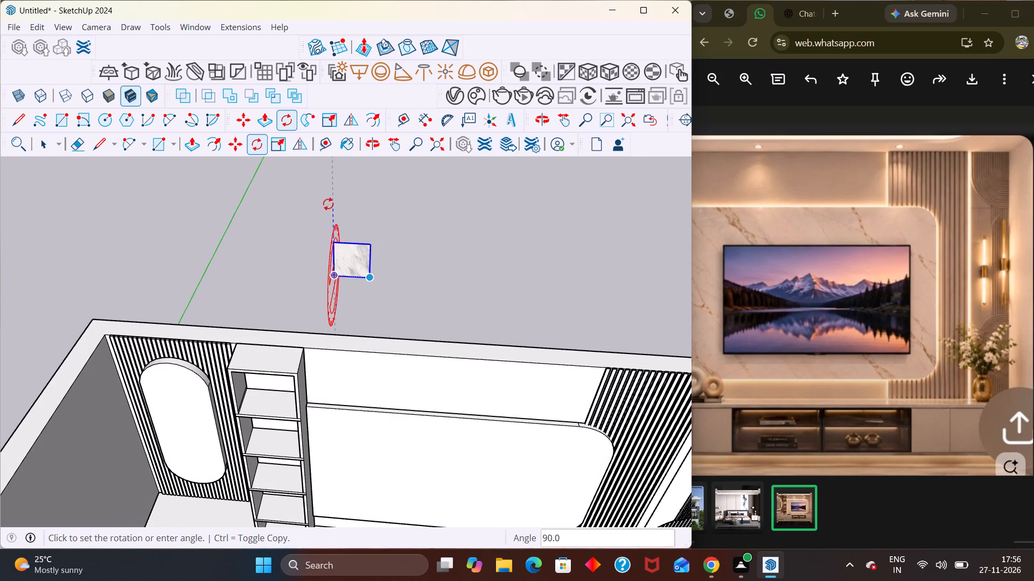
{"action": "scroll", "coordinate": [326, 210], "scroll_direction": "up", "scroll_amount": 9}
{"action": "middle_click_drag", "start_coordinate": [329, 265], "coordinate": [344, 269]}
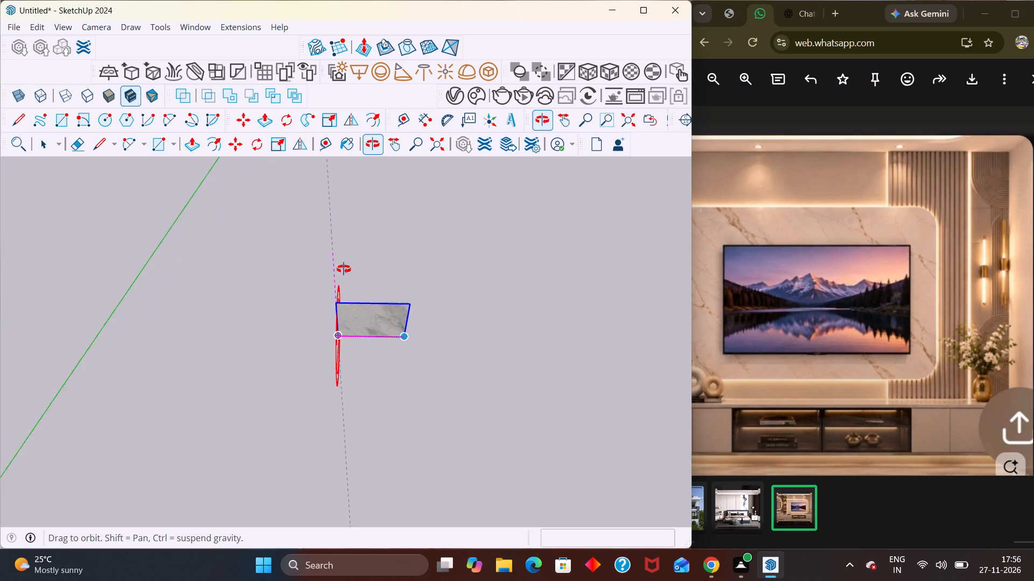
{"action": "middle_click_drag", "start_coordinate": [344, 269], "coordinate": [344, 285]}
{"action": "scroll", "coordinate": [344, 335], "scroll_direction": "up", "scroll_amount": 3}
{"action": "middle_click_drag", "start_coordinate": [344, 335], "coordinate": [351, 226]}
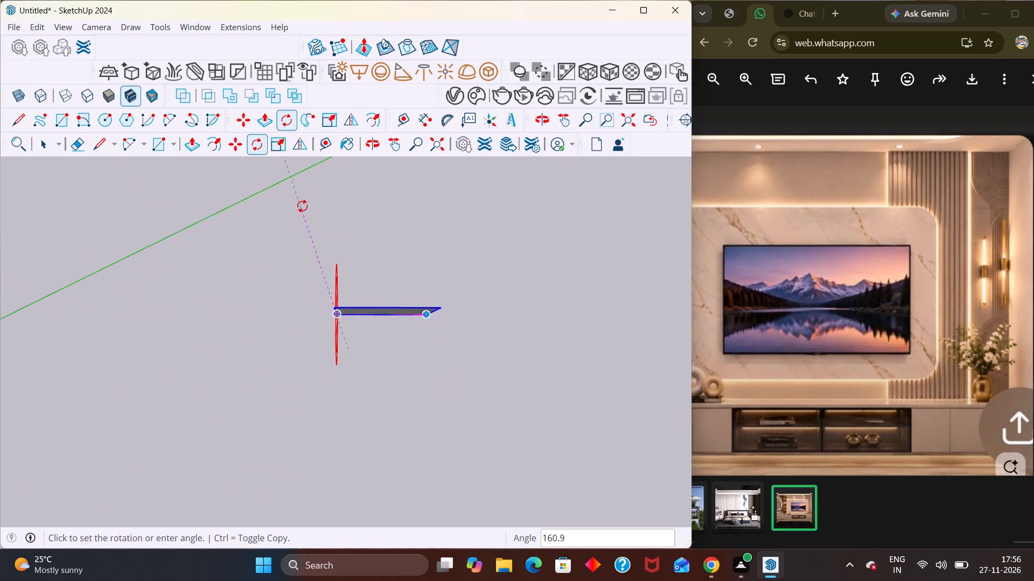
{"action": "left_click", "coordinate": [332, 268]}
{"action": "scroll", "coordinate": [257, 269], "scroll_direction": "down", "scroll_amount": 2}
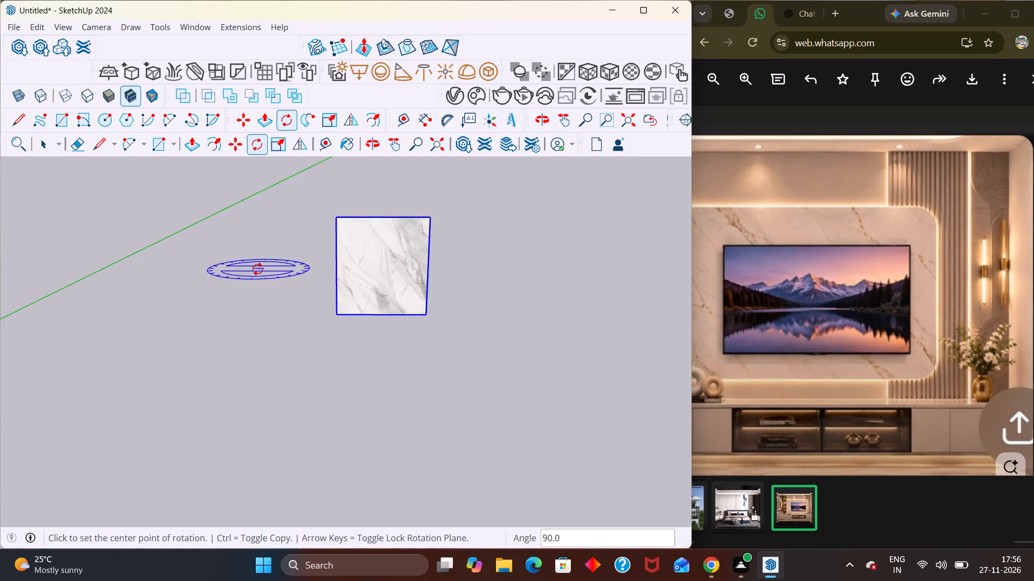
{"action": "scroll", "coordinate": [257, 269], "scroll_direction": "down", "scroll_amount": 6}
{"action": "scroll", "coordinate": [259, 272], "scroll_direction": "up", "scroll_amount": 1}
{"action": "scroll", "coordinate": [260, 273], "scroll_direction": "down", "scroll_amount": 18}
{"action": "key", "text": "Escape"}
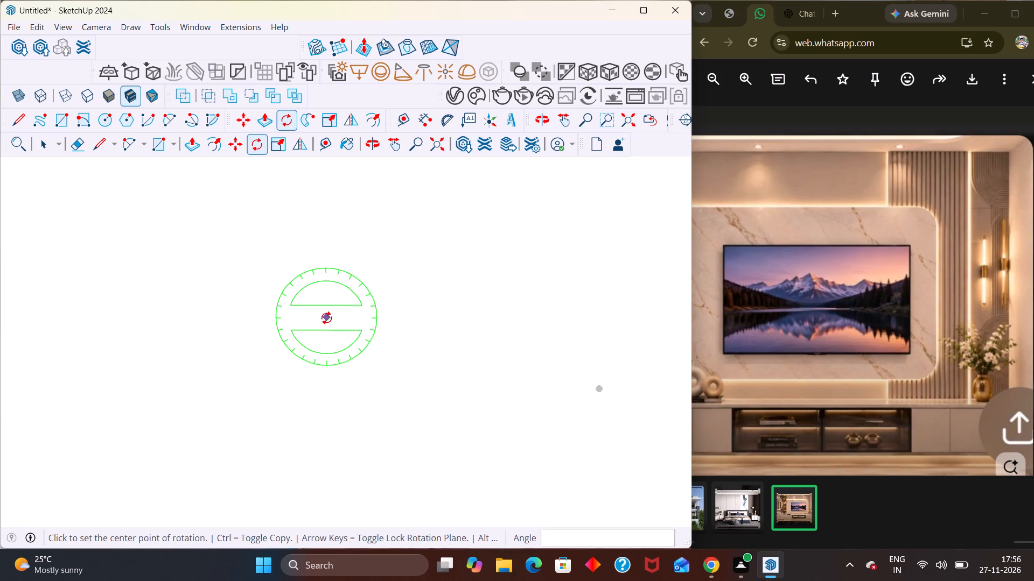
{"action": "key", "text": "space"}
Move the upright marble slab from behind the room to the low TV cabinet, in front of the TV panel.
{"action": "scroll", "coordinate": [326, 318], "scroll_direction": "down", "scroll_amount": 6}
{"action": "scroll", "coordinate": [322, 335], "scroll_direction": "up", "scroll_amount": 1}
{"action": "scroll", "coordinate": [317, 331], "scroll_direction": "down", "scroll_amount": 16}
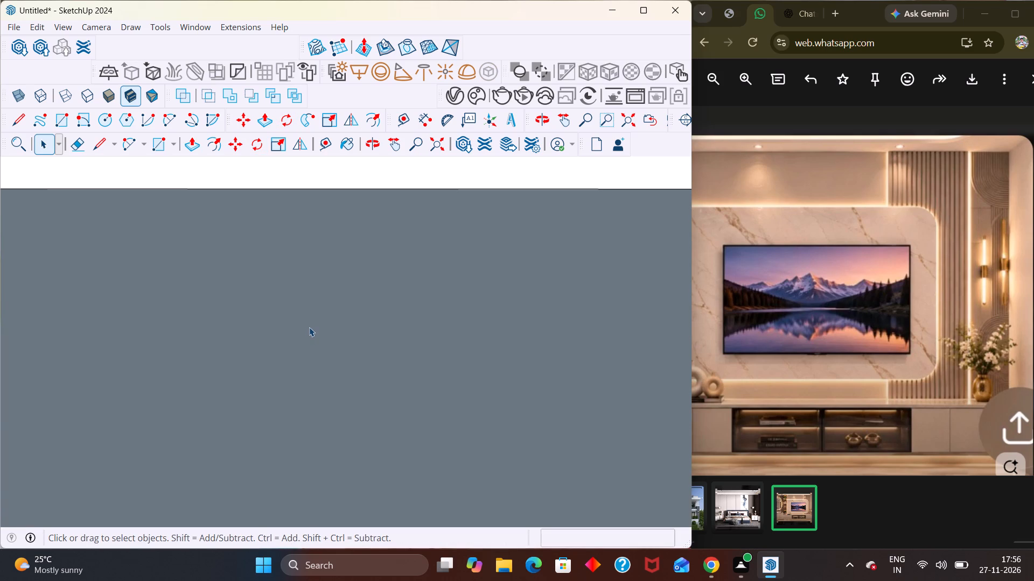
{"action": "key", "text": "shift+z"}
{"action": "scroll", "coordinate": [302, 357], "scroll_direction": "down", "scroll_amount": 5}
{"action": "scroll", "coordinate": [244, 374], "scroll_direction": "up", "scroll_amount": 1}
{"action": "scroll", "coordinate": [244, 374], "scroll_direction": "down", "scroll_amount": 2}
{"action": "middle_click_drag", "start_coordinate": [399, 359], "coordinate": [200, 366]}
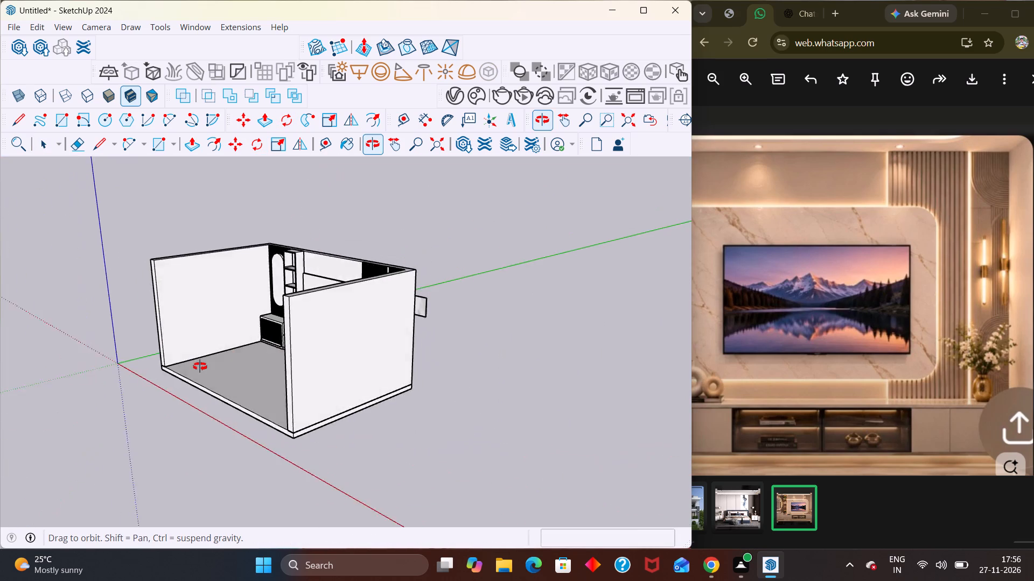
{"action": "middle_click_drag", "start_coordinate": [200, 366], "coordinate": [267, 353]}
{"action": "scroll", "coordinate": [440, 316], "scroll_direction": "up", "scroll_amount": 7}
{"action": "middle_click_drag", "start_coordinate": [400, 319], "coordinate": [323, 325]}
{"action": "scroll", "coordinate": [324, 326], "scroll_direction": "up", "scroll_amount": 1}
{"action": "left_click", "coordinate": [434, 311]}
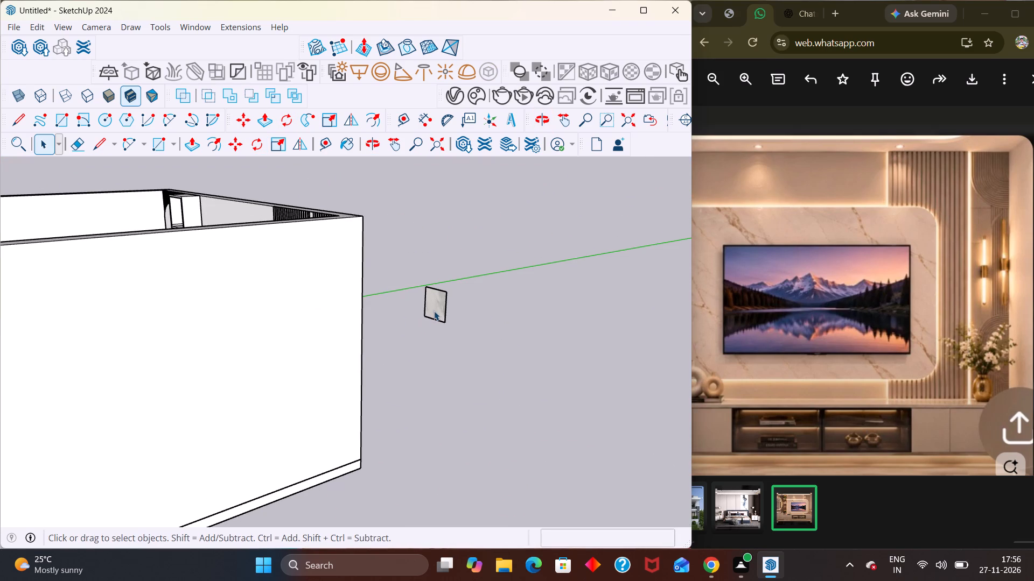
{"action": "key", "text": "m"}
{"action": "left_click", "coordinate": [450, 322]}
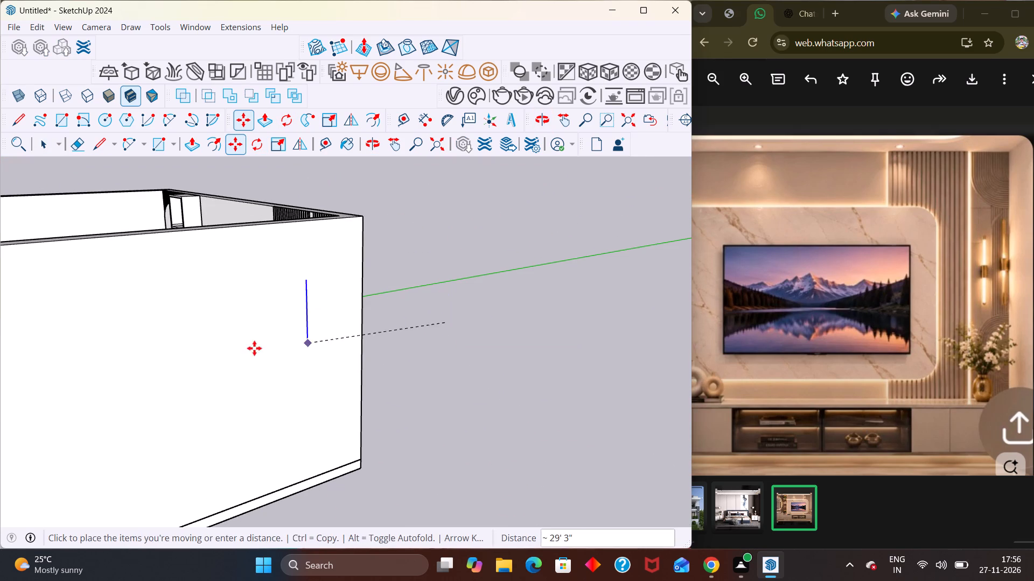
{"action": "middle_click_drag", "start_coordinate": [208, 368], "coordinate": [509, 332]}
{"action": "scroll", "coordinate": [333, 351], "scroll_direction": "up", "scroll_amount": 2}
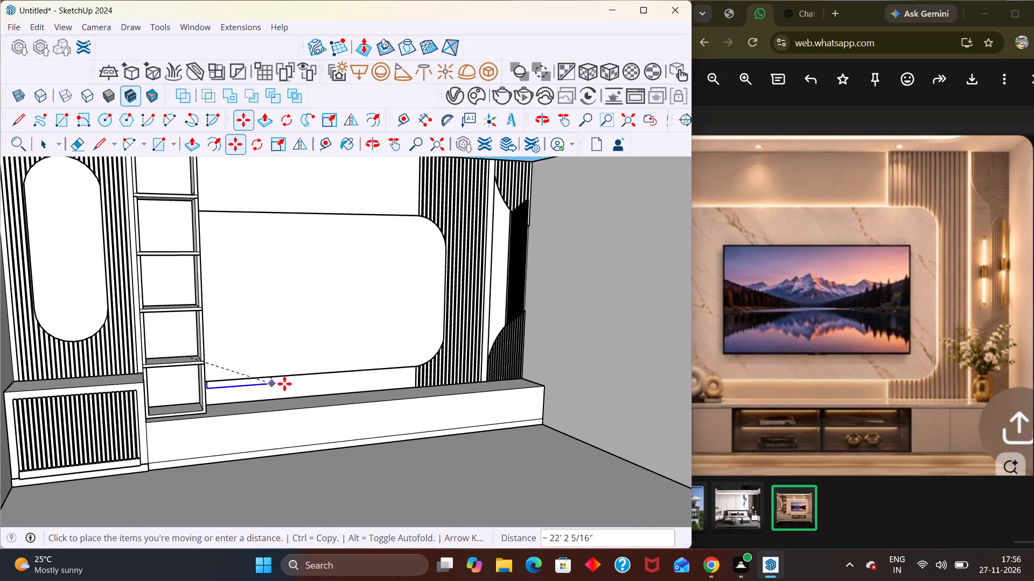
{"action": "middle_click_drag", "start_coordinate": [386, 380], "coordinate": [297, 472]}
{"action": "scroll", "coordinate": [383, 384], "scroll_direction": "up", "scroll_amount": 1}
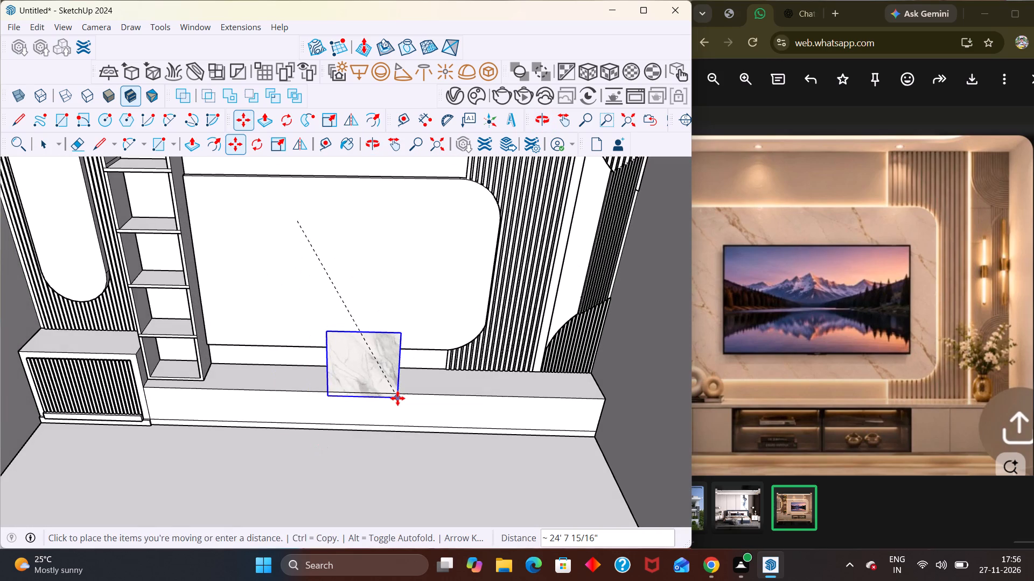
{"action": "left_click", "coordinate": [359, 392]}
{"action": "scroll", "coordinate": [381, 353], "scroll_direction": "down", "scroll_amount": 3}
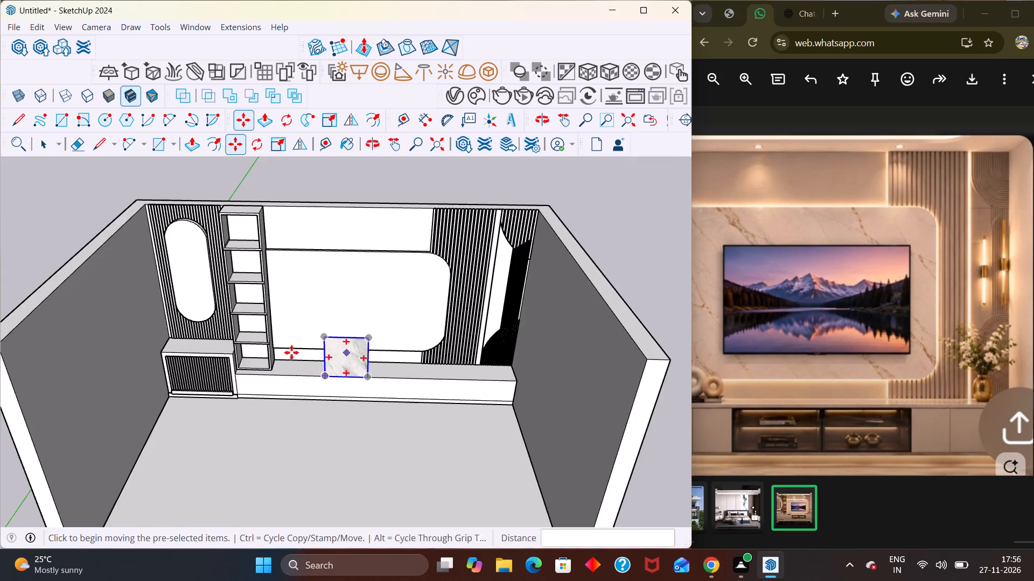
{"action": "scroll", "coordinate": [291, 352], "scroll_direction": "down", "scroll_amount": 6}
{"action": "key", "text": "space"}
{"action": "left_click", "coordinate": [531, 321]}
Move the slab by its lower corner onto the TV panel's bottom edge, where the rounded corner beside the fluted panel starts.
{"action": "middle_click_drag", "start_coordinate": [331, 402], "coordinate": [340, 314]}
{"action": "scroll", "coordinate": [332, 349], "scroll_direction": "up", "scroll_amount": 9}
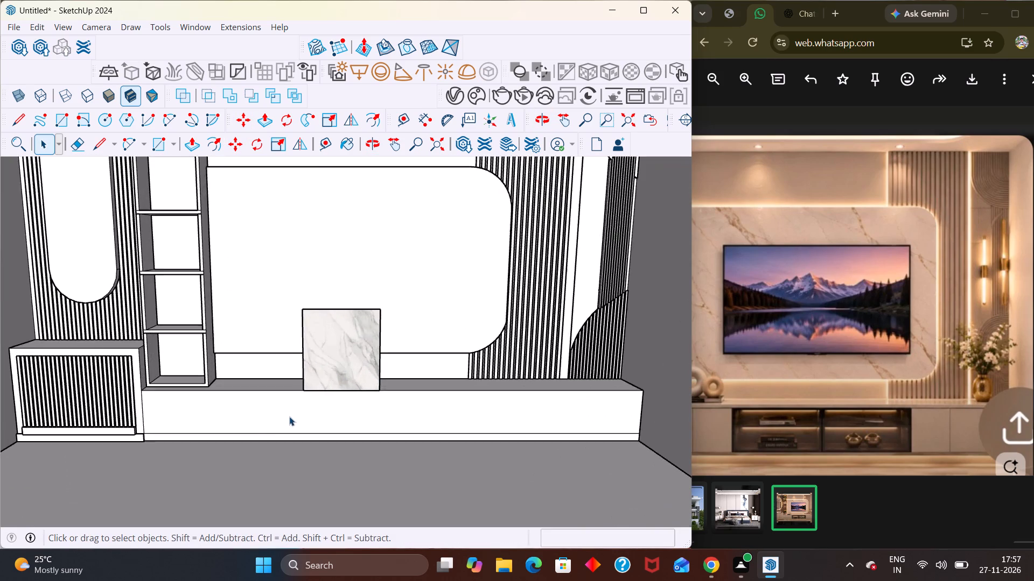
{"action": "scroll", "coordinate": [289, 416], "scroll_direction": "up", "scroll_amount": 7}
{"action": "scroll", "coordinate": [287, 398], "scroll_direction": "down", "scroll_amount": 10}
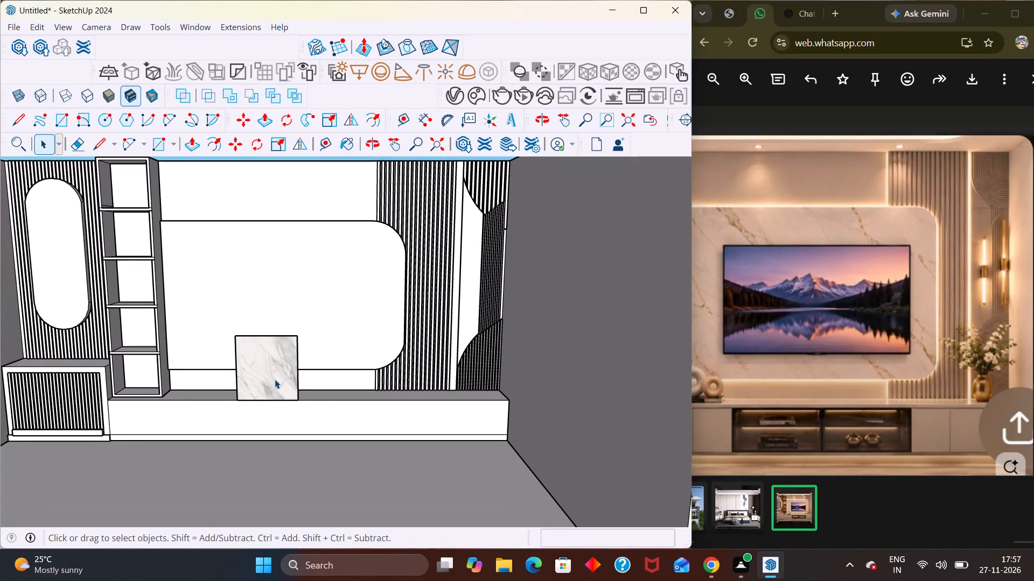
{"action": "scroll", "coordinate": [285, 368], "scroll_direction": "up", "scroll_amount": 2}
{"action": "left_click", "coordinate": [278, 367]}
{"action": "middle_click_drag", "start_coordinate": [311, 379], "coordinate": [264, 394]}
{"action": "scroll", "coordinate": [264, 394], "scroll_direction": "up", "scroll_amount": 1}
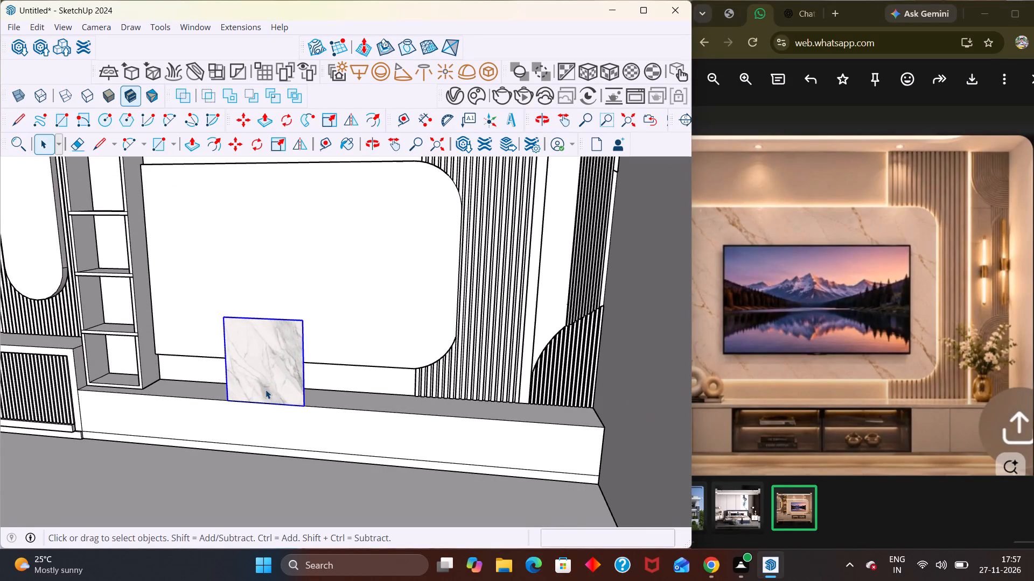
{"action": "key", "text": "m"}
{"action": "left_click", "coordinate": [305, 405]}
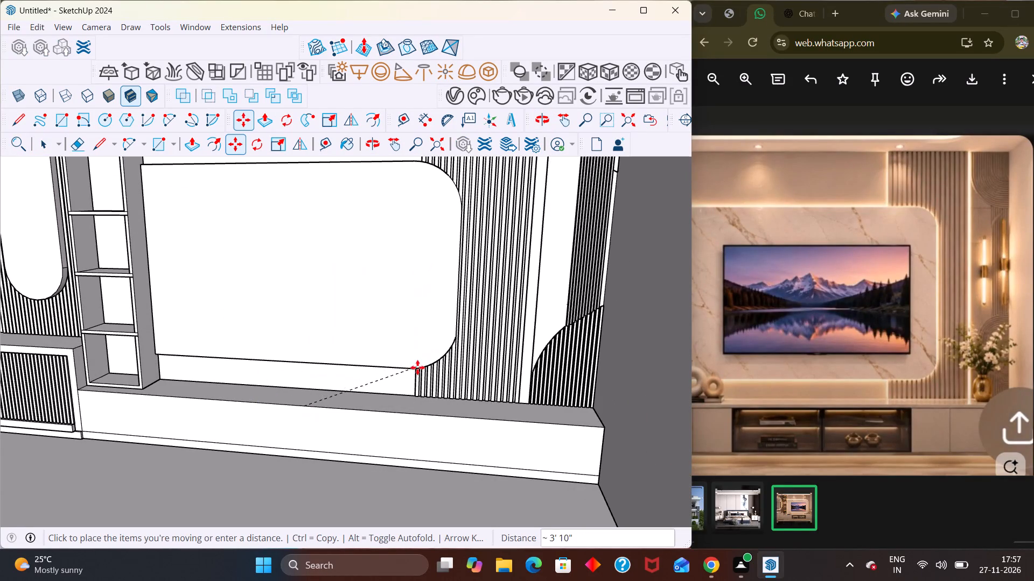
{"action": "left_click", "coordinate": [417, 367]}
Scale the slab's width by about 3.64 along the red axis so it reaches the shelving unit at the panel's lower corner.
{"action": "key", "text": "s"}
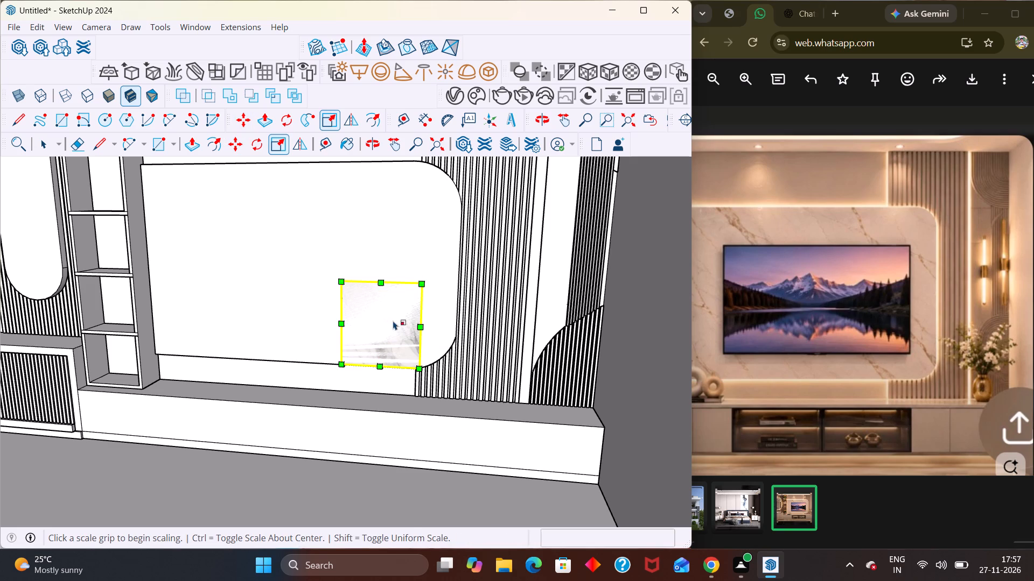
{"action": "middle_click_drag", "start_coordinate": [338, 330], "coordinate": [529, 314]}
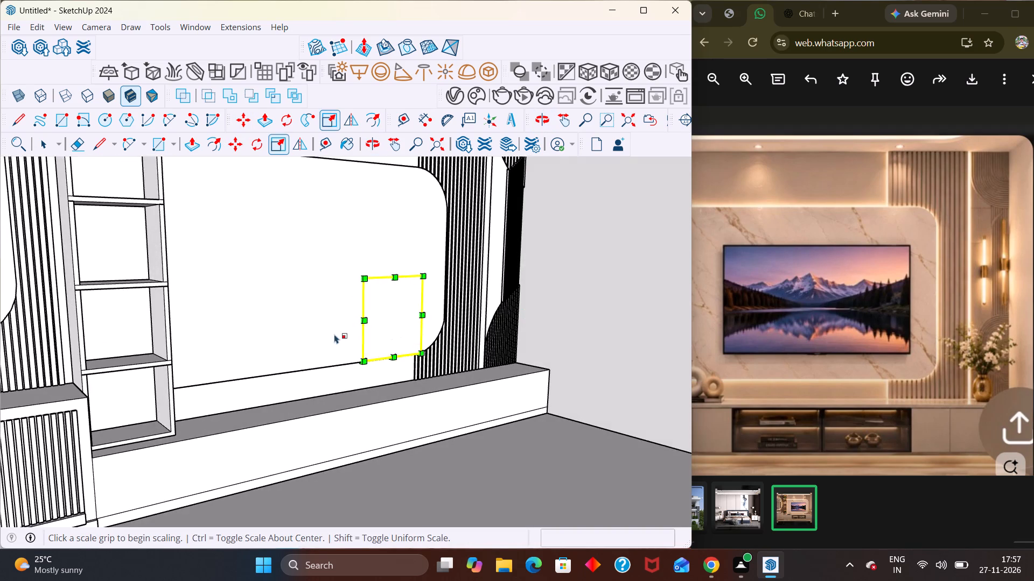
{"action": "scroll", "coordinate": [318, 326], "scroll_direction": "up", "scroll_amount": 10}
{"action": "left_click", "coordinate": [359, 331]}
{"action": "scroll", "coordinate": [131, 327], "scroll_direction": "down", "scroll_amount": 5}
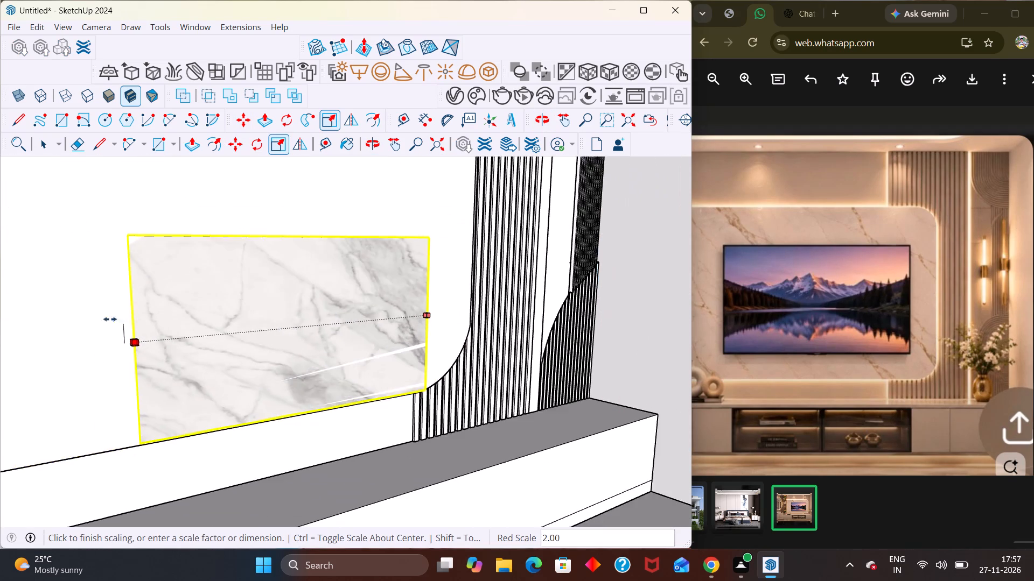
{"action": "scroll", "coordinate": [110, 319], "scroll_direction": "down", "scroll_amount": 18}
{"action": "middle_click_drag", "start_coordinate": [184, 329], "coordinate": [19, 358]}
{"action": "scroll", "coordinate": [40, 334], "scroll_direction": "up", "scroll_amount": 14}
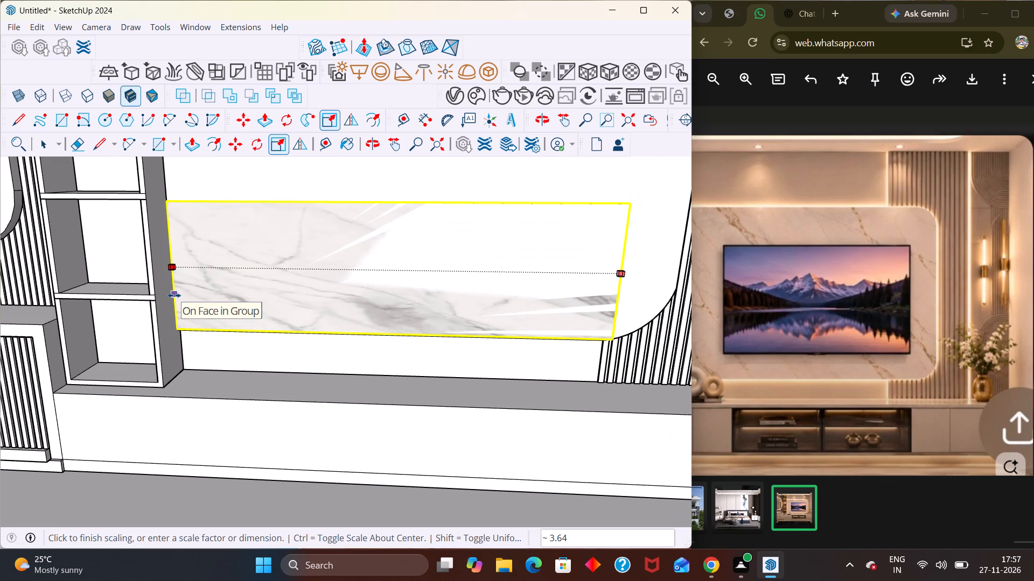
{"action": "scroll", "coordinate": [174, 295], "scroll_direction": "up", "scroll_amount": 1}
{"action": "middle_click_drag", "start_coordinate": [174, 295], "coordinate": [148, 407]}
{"action": "scroll", "coordinate": [150, 402], "scroll_direction": "up", "scroll_amount": 1}
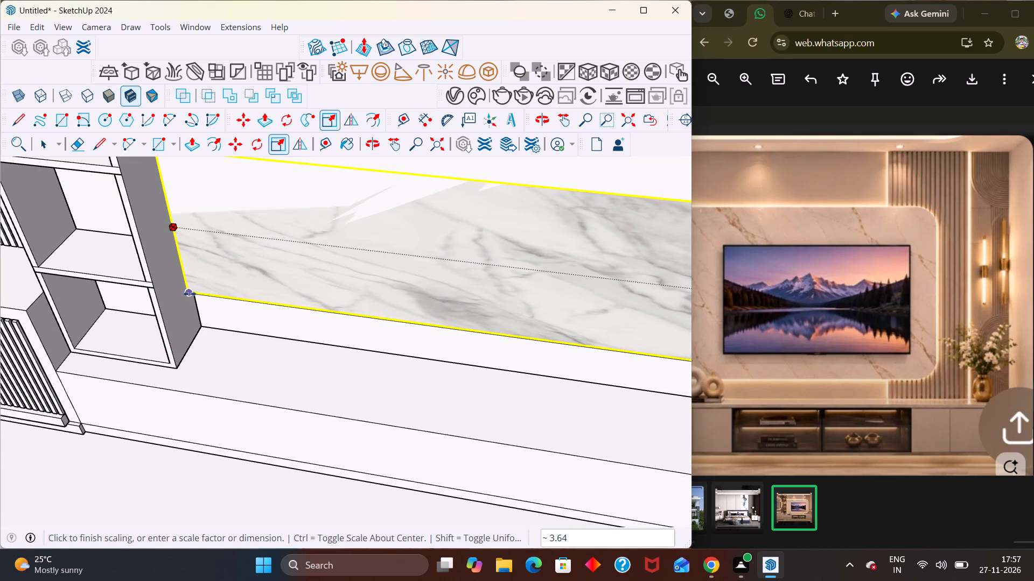
{"action": "left_click", "coordinate": [187, 294]}
Scale the marble slab's height by about 2.34 along the green axis, up to the TV panel's top edge.
{"action": "scroll", "coordinate": [186, 294], "scroll_direction": "down", "scroll_amount": 10}
{"action": "scroll", "coordinate": [274, 254], "scroll_direction": "up", "scroll_amount": 3}
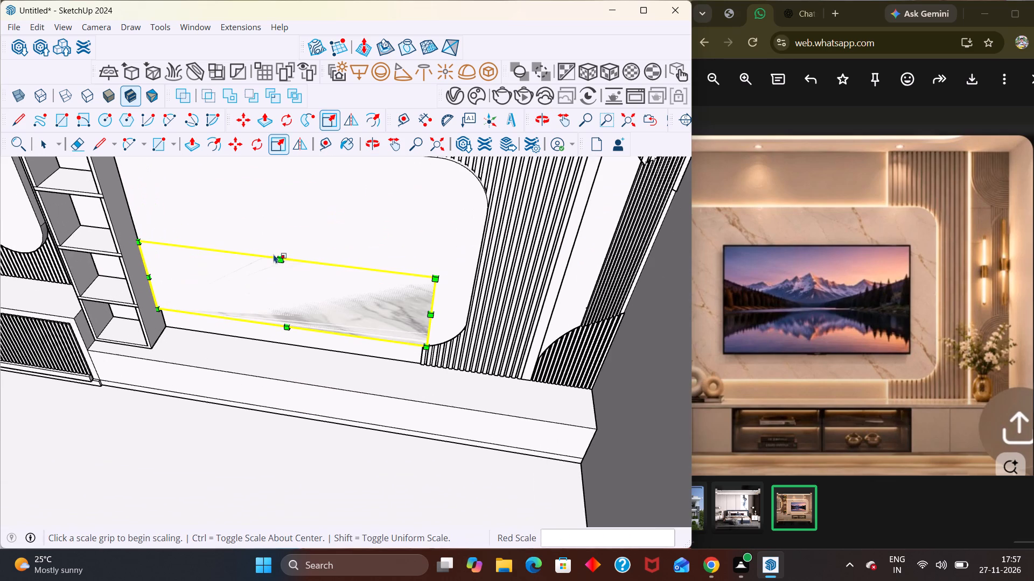
{"action": "left_click", "coordinate": [282, 254]}
{"action": "scroll", "coordinate": [282, 254], "scroll_direction": "up", "scroll_amount": 1}
{"action": "scroll", "coordinate": [282, 254], "scroll_direction": "down", "scroll_amount": 5}
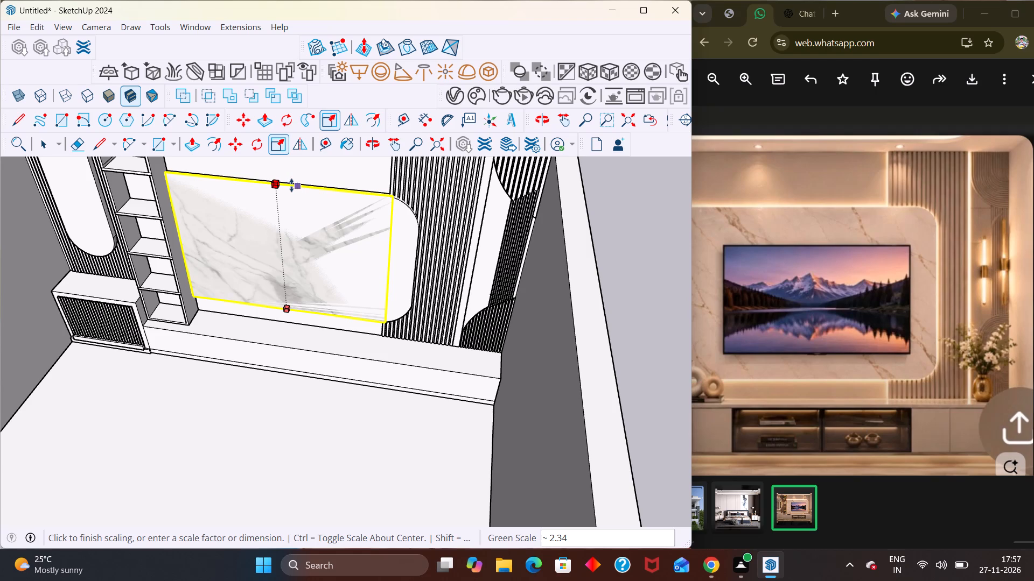
{"action": "left_click", "coordinate": [288, 185]}
Scale the slab's width by about 1.14 along the red axis, past the TV panel's rounded corners over the fluted panel.
{"action": "scroll", "coordinate": [383, 258], "scroll_direction": "up", "scroll_amount": 1}
{"action": "left_click", "coordinate": [390, 266]}
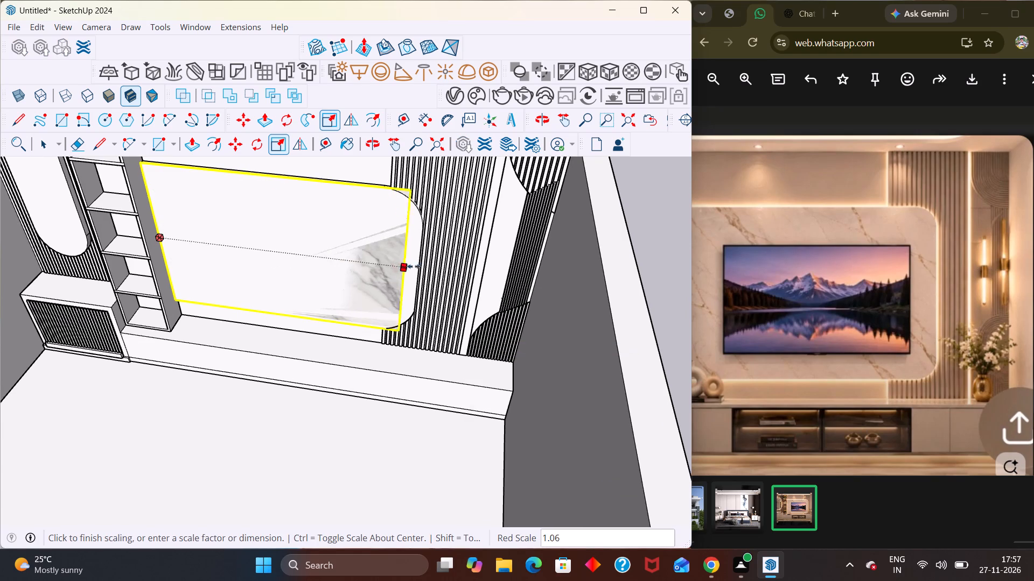
{"action": "left_click", "coordinate": [423, 264]}
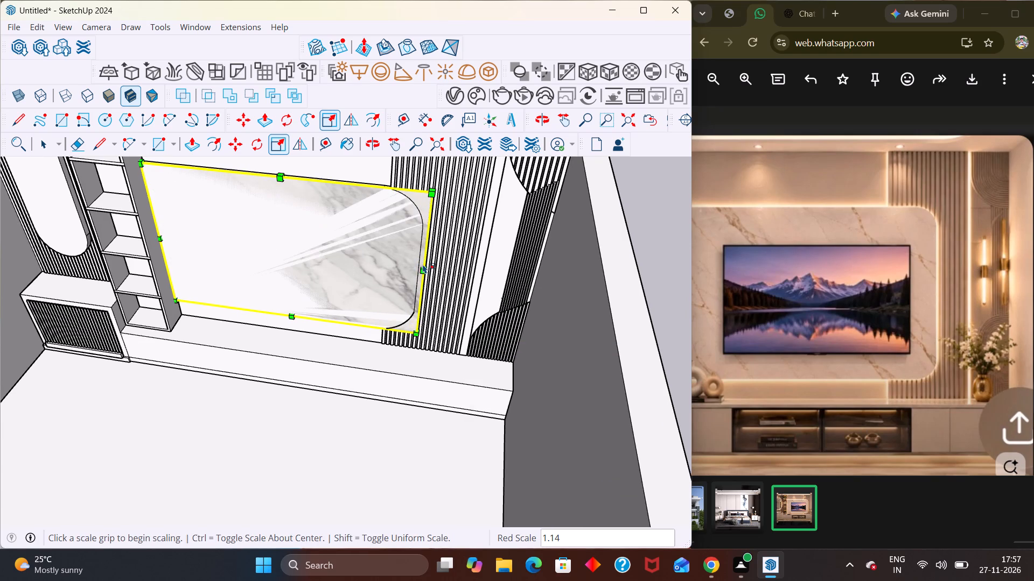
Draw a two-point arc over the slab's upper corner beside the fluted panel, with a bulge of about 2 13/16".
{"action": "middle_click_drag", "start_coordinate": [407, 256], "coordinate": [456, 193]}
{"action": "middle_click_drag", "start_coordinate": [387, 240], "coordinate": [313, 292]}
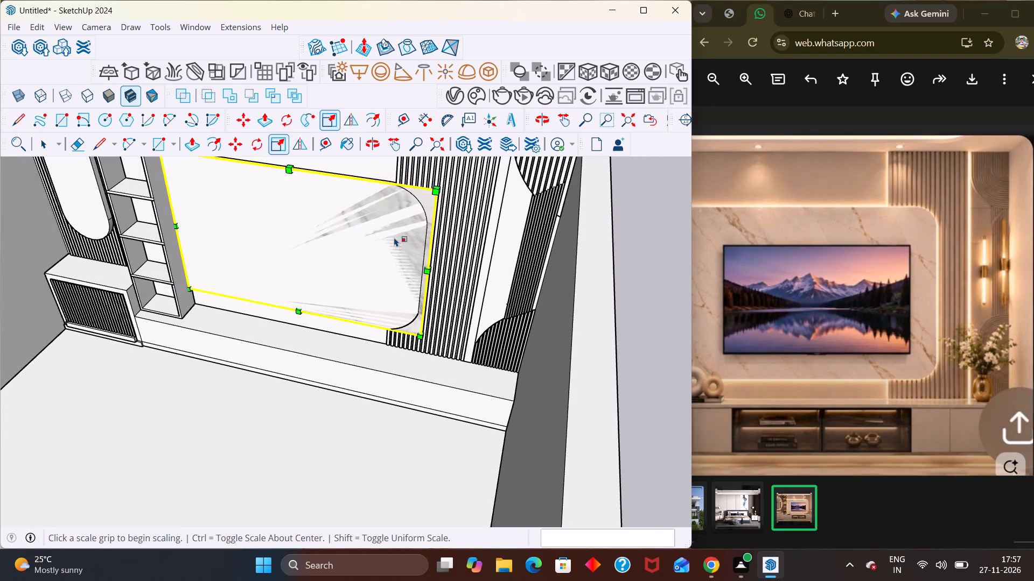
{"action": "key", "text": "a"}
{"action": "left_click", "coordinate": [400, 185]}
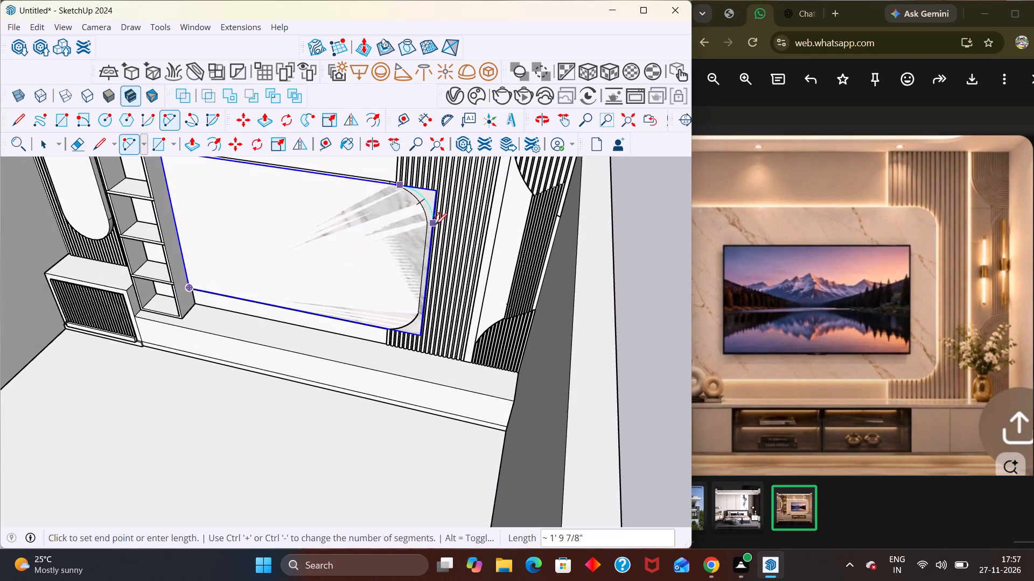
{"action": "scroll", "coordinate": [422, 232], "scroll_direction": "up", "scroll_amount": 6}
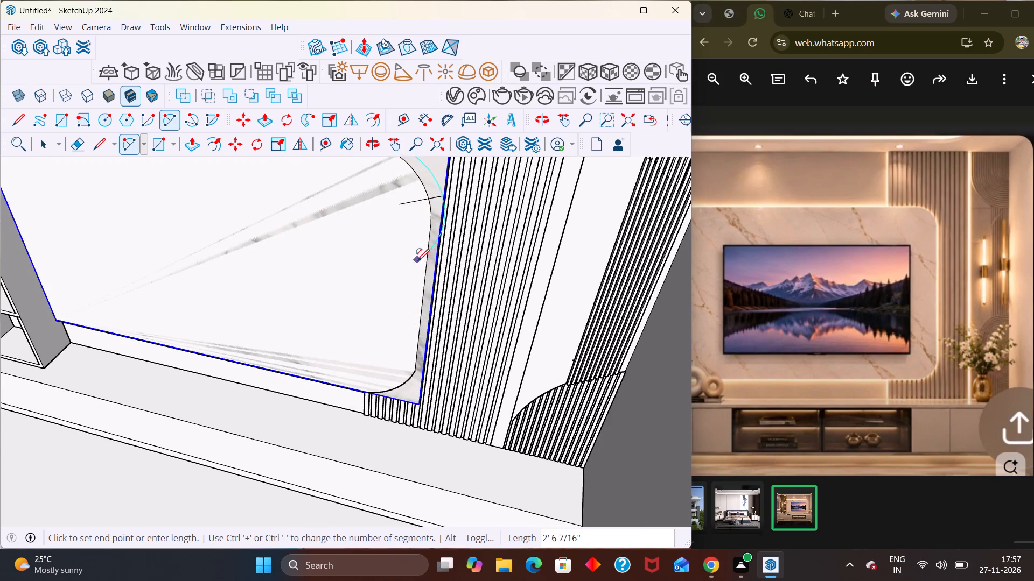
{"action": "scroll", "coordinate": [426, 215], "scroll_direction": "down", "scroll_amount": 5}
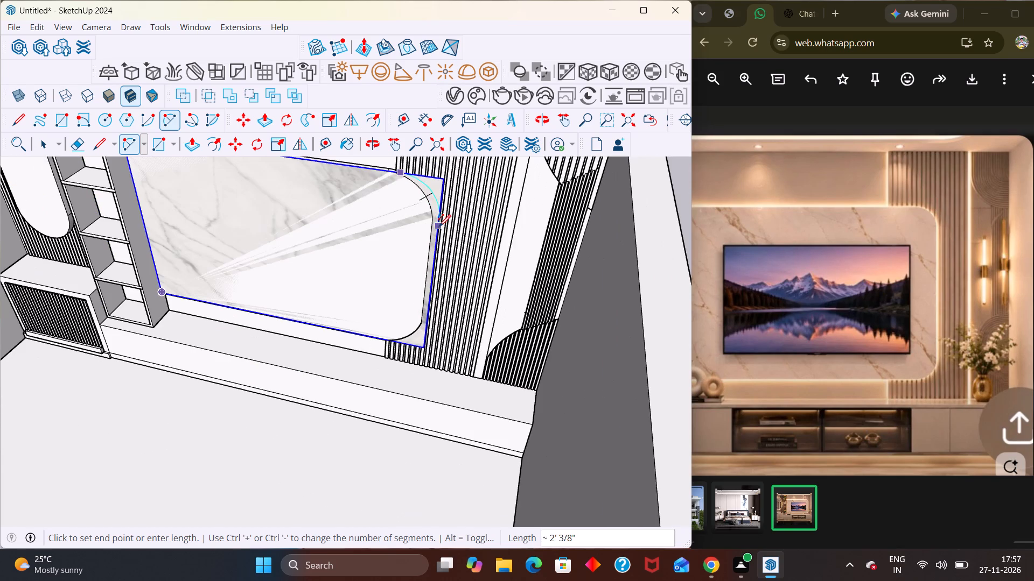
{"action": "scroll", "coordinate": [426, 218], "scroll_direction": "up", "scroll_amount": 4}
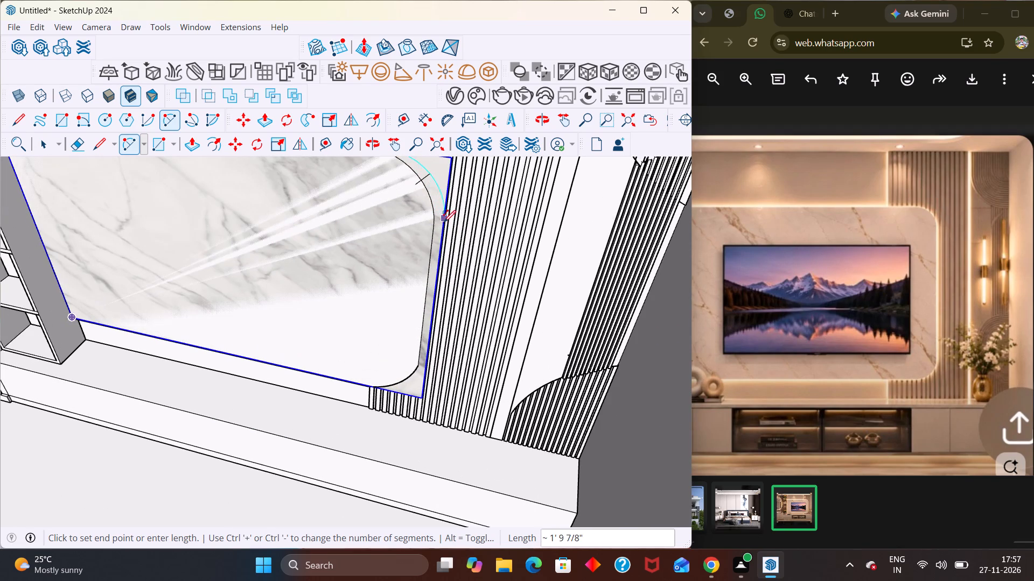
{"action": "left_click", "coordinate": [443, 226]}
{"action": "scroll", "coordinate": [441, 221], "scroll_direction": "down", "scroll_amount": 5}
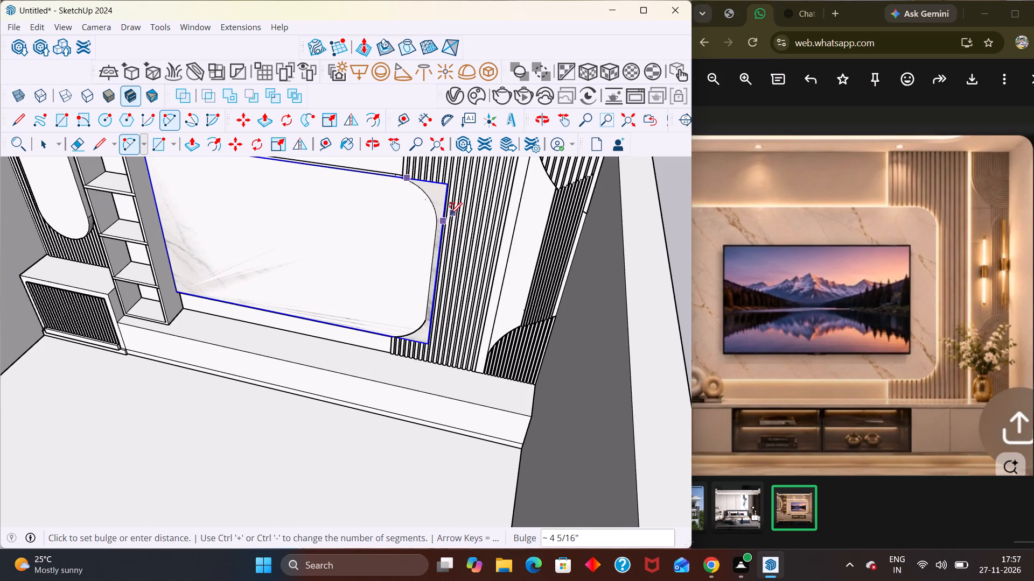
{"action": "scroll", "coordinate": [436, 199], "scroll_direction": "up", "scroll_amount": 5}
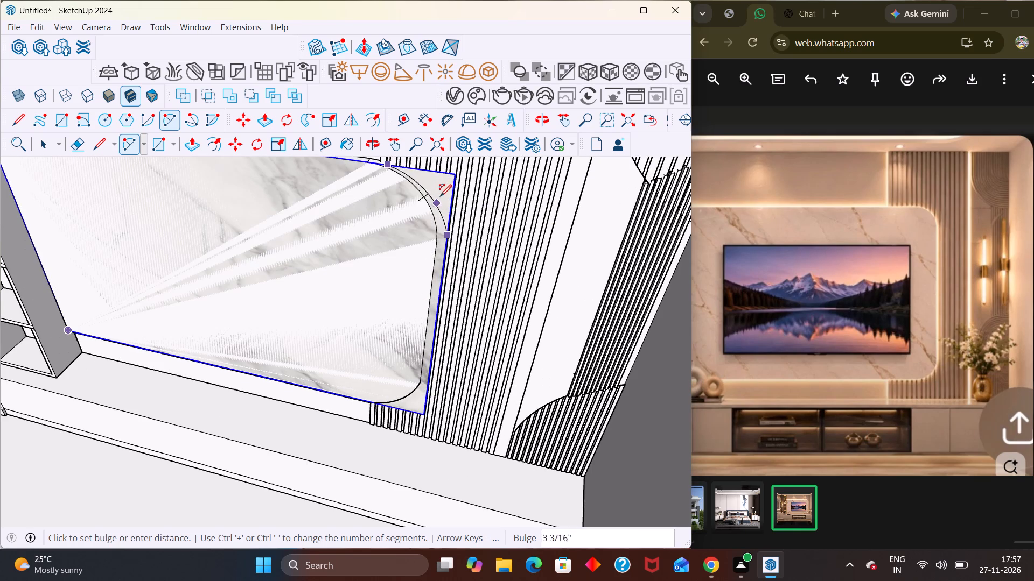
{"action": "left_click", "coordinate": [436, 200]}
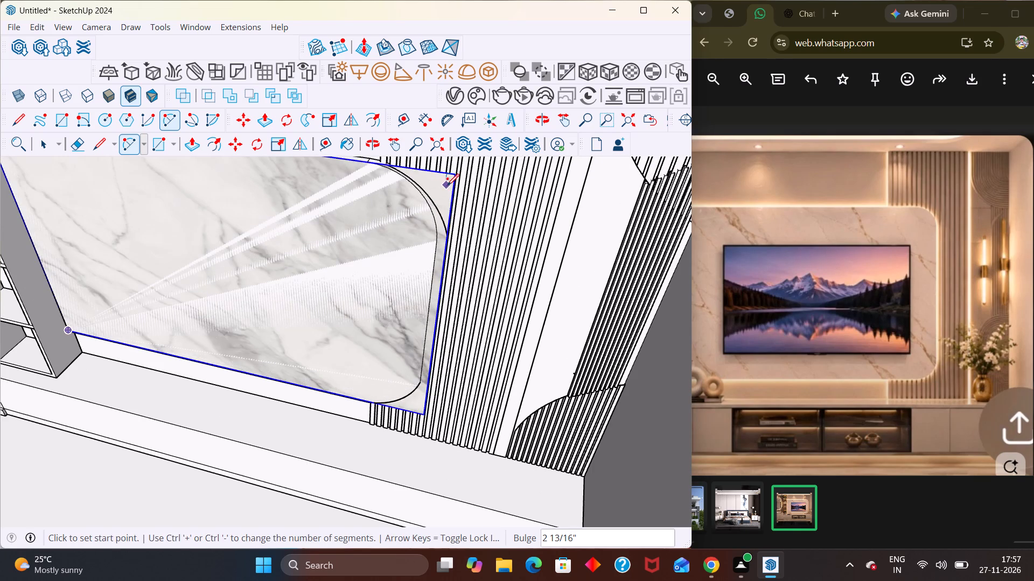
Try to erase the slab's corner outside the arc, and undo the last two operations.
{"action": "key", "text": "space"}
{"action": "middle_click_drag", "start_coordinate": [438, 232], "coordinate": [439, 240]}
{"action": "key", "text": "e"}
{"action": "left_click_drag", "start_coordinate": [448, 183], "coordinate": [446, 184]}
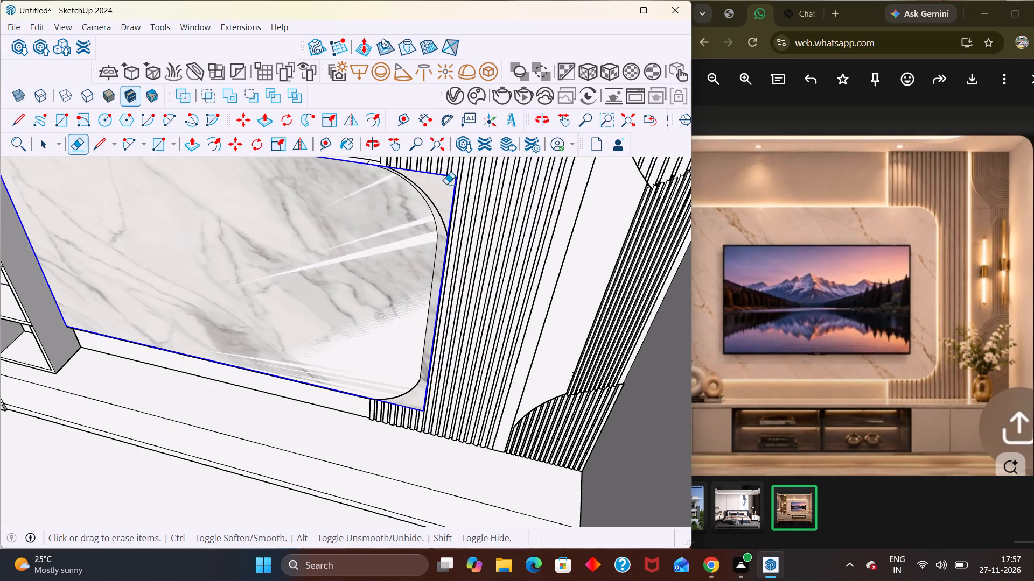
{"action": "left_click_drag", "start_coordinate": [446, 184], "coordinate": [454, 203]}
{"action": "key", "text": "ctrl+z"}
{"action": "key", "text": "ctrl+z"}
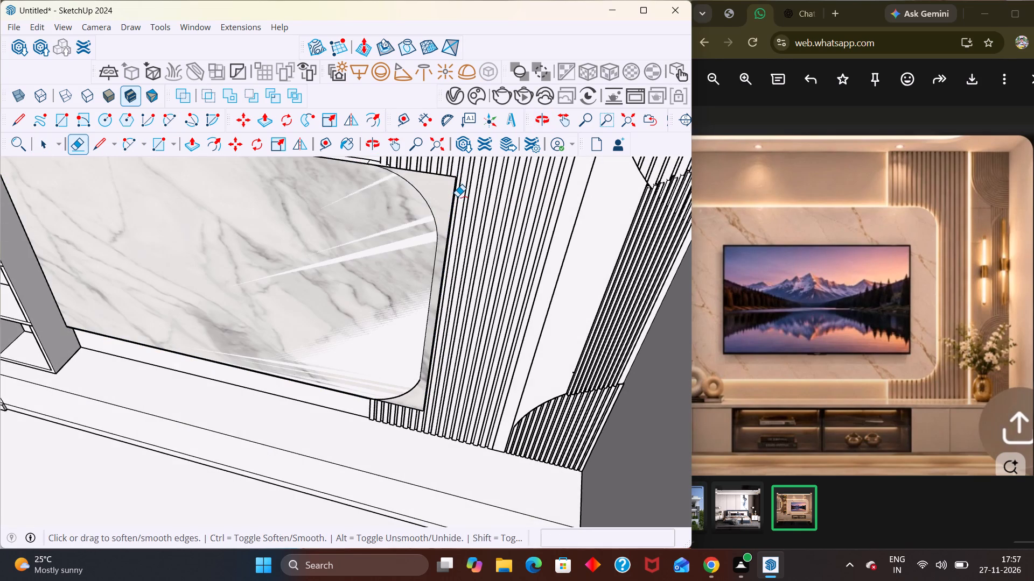
Scale the slab's width by about 0.98 along the red axis so its side edge meets the TV panel's straight side edge.
{"action": "scroll", "coordinate": [452, 197], "scroll_direction": "down", "scroll_amount": 6}
{"action": "key", "text": "space"}
{"action": "left_click", "coordinate": [443, 199]}
{"action": "scroll", "coordinate": [445, 203], "scroll_direction": "up", "scroll_amount": 5}
{"action": "key", "text": "s"}
{"action": "scroll", "coordinate": [457, 262], "scroll_direction": "up", "scroll_amount": 2}
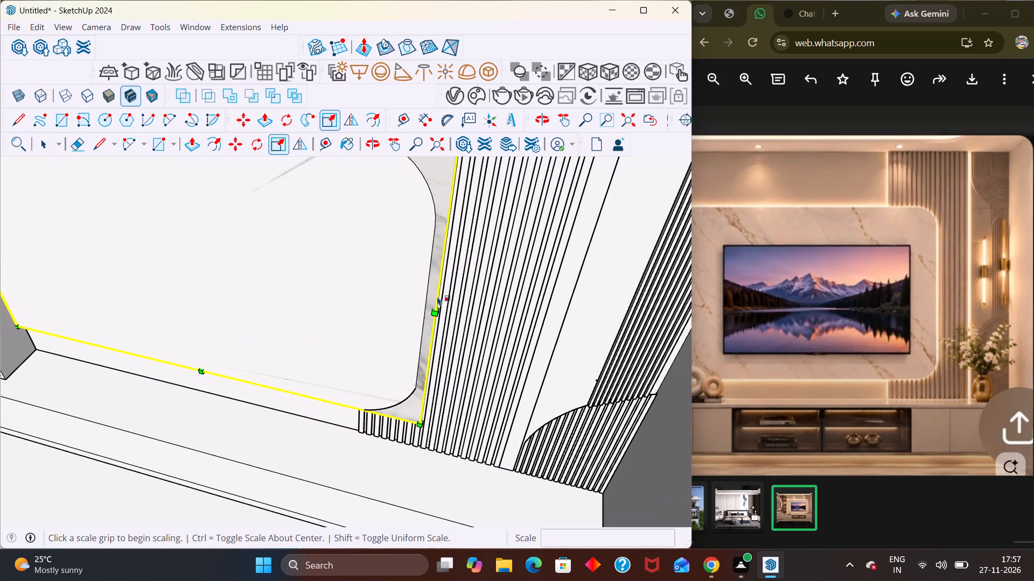
{"action": "left_click", "coordinate": [435, 308]}
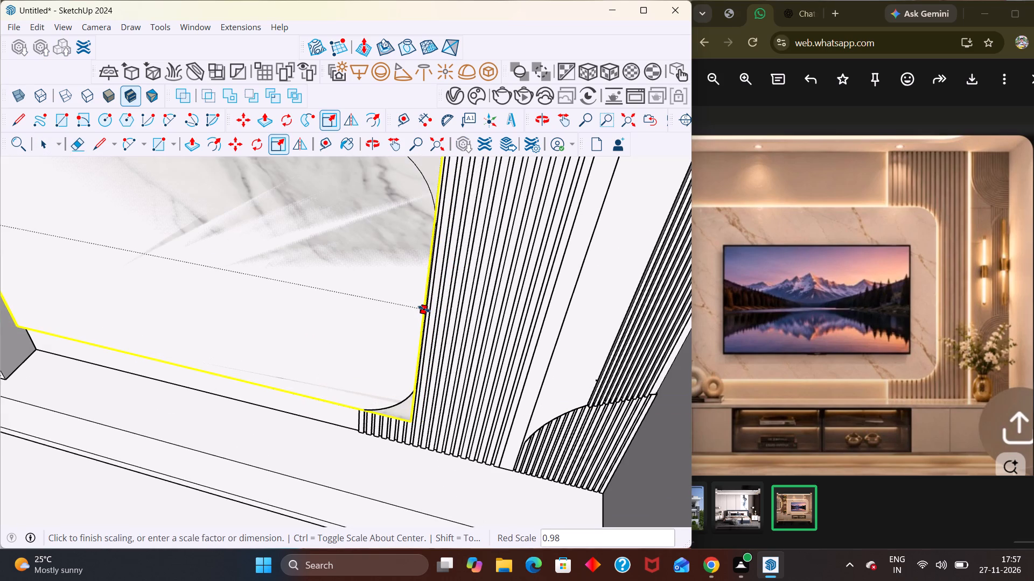
{"action": "left_click", "coordinate": [424, 309]}
{"action": "scroll", "coordinate": [426, 305], "scroll_direction": "down", "scroll_amount": 12}
{"action": "key", "text": "space"}
{"action": "left_click", "coordinate": [589, 260]}
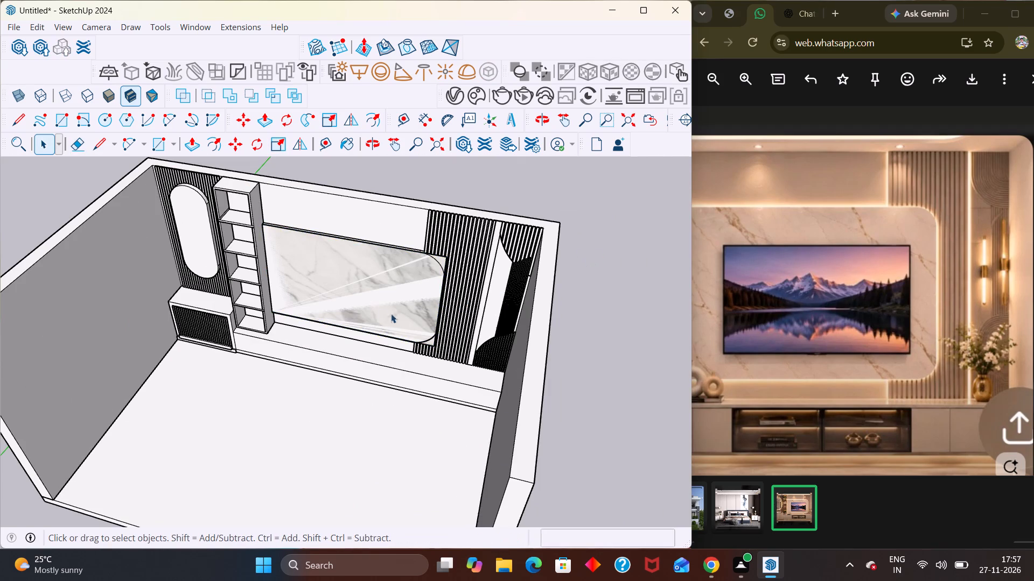
Open the marble slab for editing and trace the TV panel's upper rounded corner with an arc of about 1' 5 7/8" radius.
{"action": "middle_click_drag", "start_coordinate": [379, 312], "coordinate": [436, 221]}
{"action": "scroll", "coordinate": [383, 250], "scroll_direction": "down", "scroll_amount": 9}
{"action": "scroll", "coordinate": [367, 261], "scroll_direction": "up", "scroll_amount": 4}
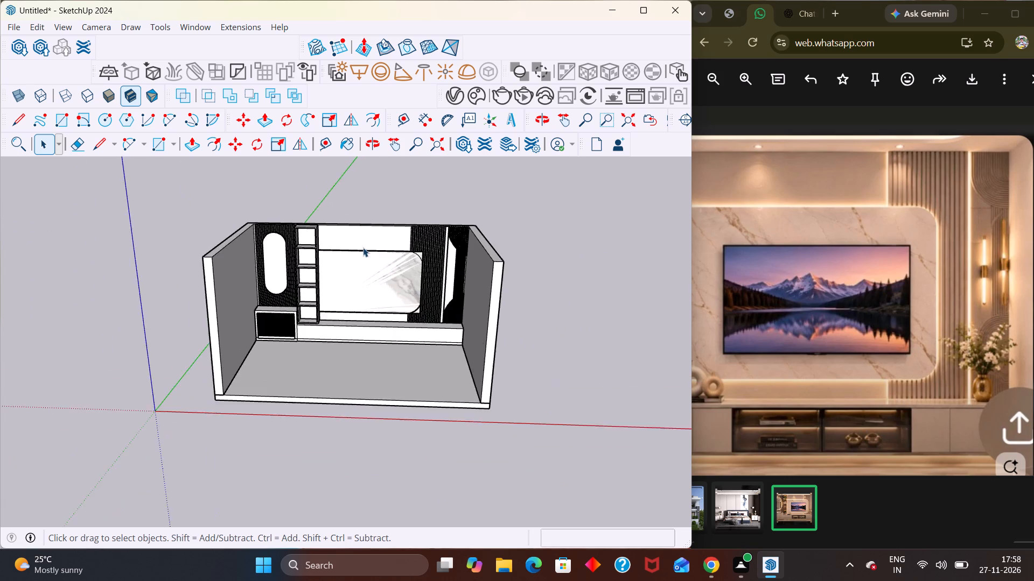
{"action": "scroll", "coordinate": [363, 247], "scroll_direction": "up", "scroll_amount": 8}
{"action": "scroll", "coordinate": [428, 251], "scroll_direction": "down", "scroll_amount": 1}
{"action": "scroll", "coordinate": [428, 250], "scroll_direction": "up", "scroll_amount": 5}
{"action": "middle_click_drag", "start_coordinate": [454, 258], "coordinate": [410, 301]}
{"action": "scroll", "coordinate": [407, 304], "scroll_direction": "up", "scroll_amount": 5}
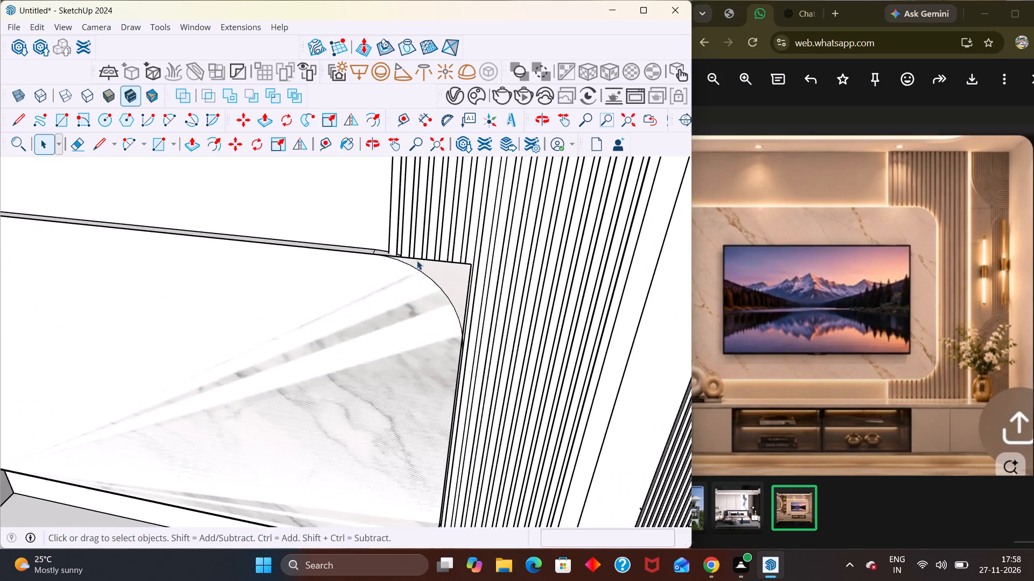
{"action": "scroll", "coordinate": [417, 260], "scroll_direction": "up", "scroll_amount": 3}
{"action": "left_click", "coordinate": [371, 284]}
{"action": "double_click", "coordinate": [371, 284]}
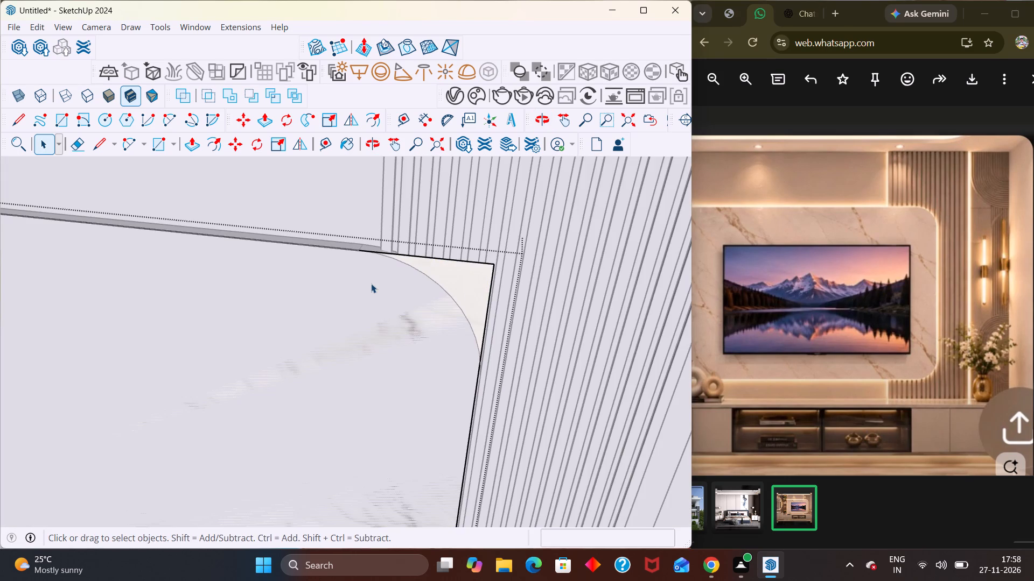
{"action": "scroll", "coordinate": [422, 352], "scroll_direction": "down", "scroll_amount": 1}
{"action": "key", "text": "a"}
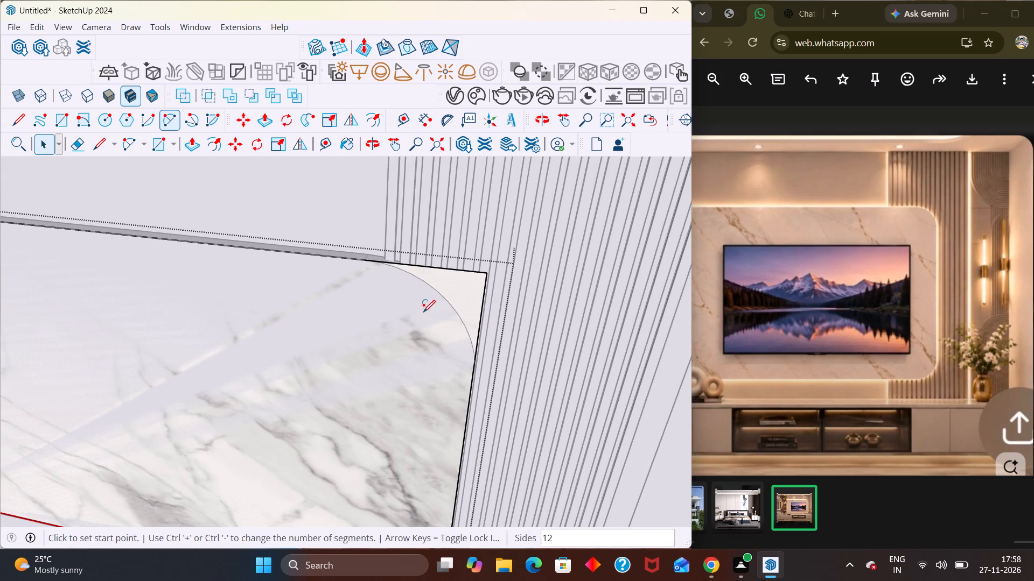
{"action": "left_click", "coordinate": [364, 260]}
{"action": "left_click", "coordinate": [476, 379]}
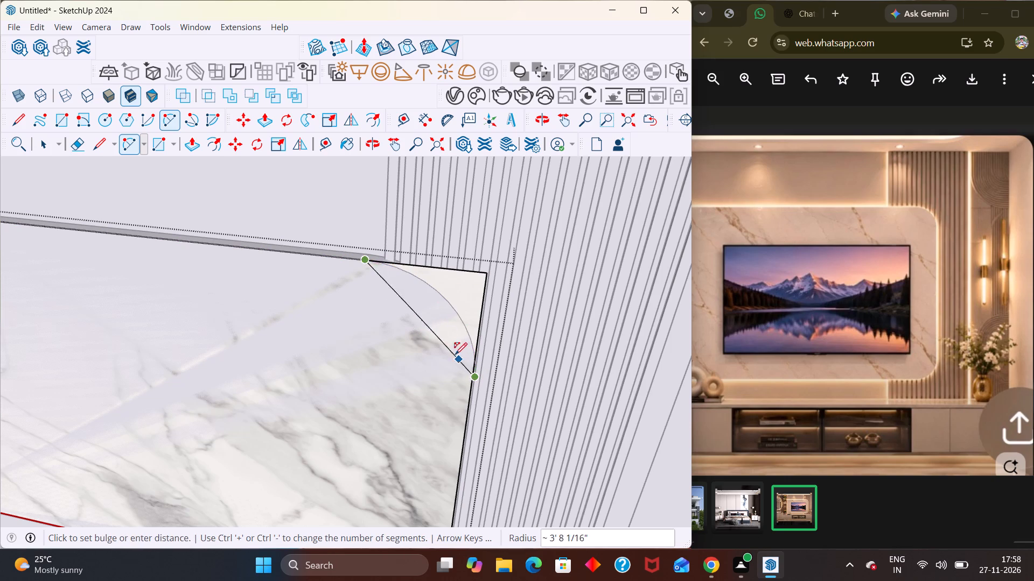
{"action": "left_click", "coordinate": [449, 304]}
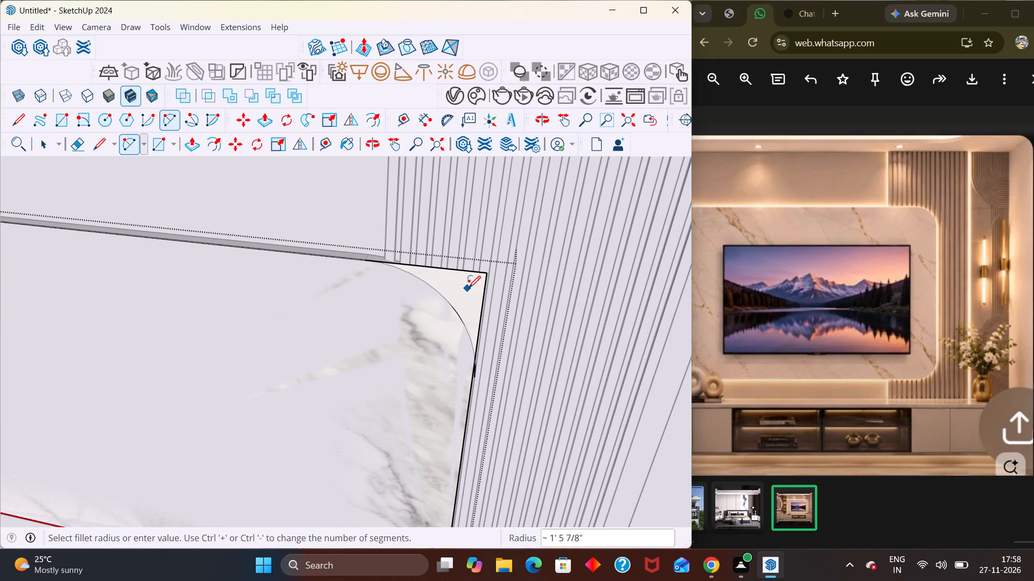
Erase the slab's square upper corner edges outside the arc.
{"action": "type", "text": "CE"}
{"action": "left_click_drag", "start_coordinate": [457, 264], "coordinate": [467, 287]}
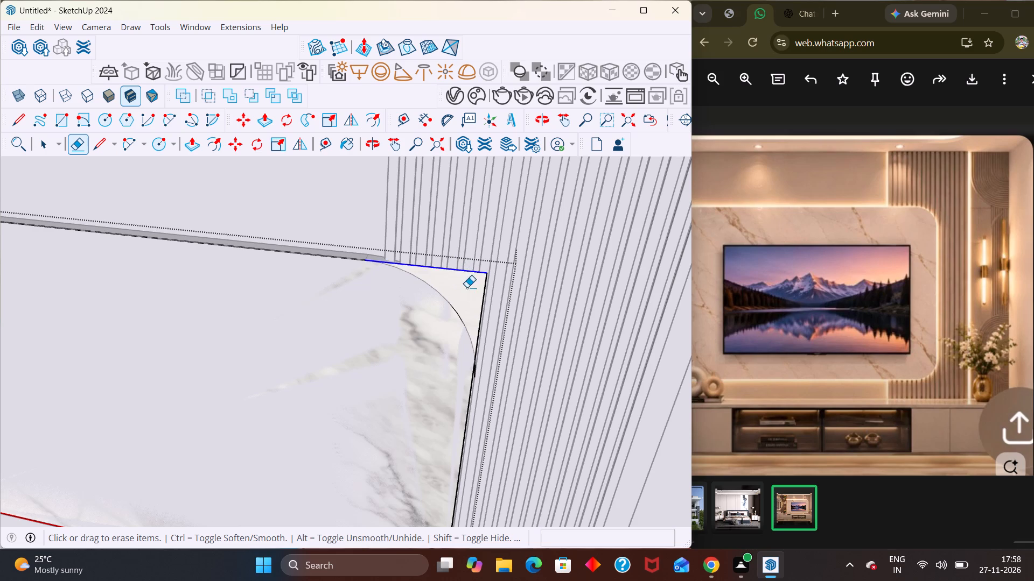
{"action": "left_click_drag", "start_coordinate": [467, 287], "coordinate": [473, 294]}
{"action": "left_click_drag", "start_coordinate": [486, 296], "coordinate": [508, 264]}
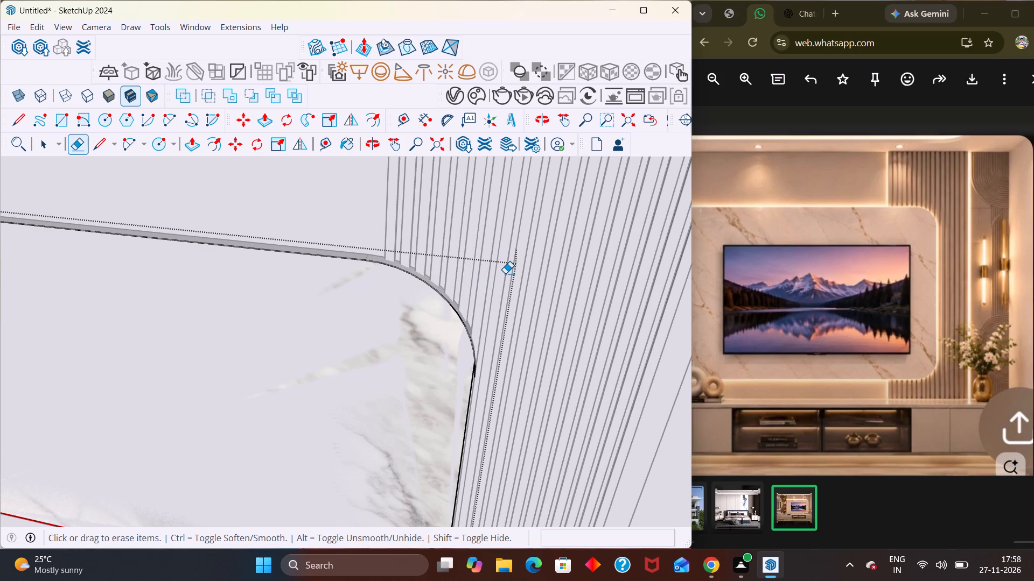
Draw an arc on the slab's lower corner along the TV panel's rounded corner, about 1' 8 3/4" across with a 3 1/8" bulge.
{"action": "scroll", "coordinate": [502, 274], "scroll_direction": "down", "scroll_amount": 4}
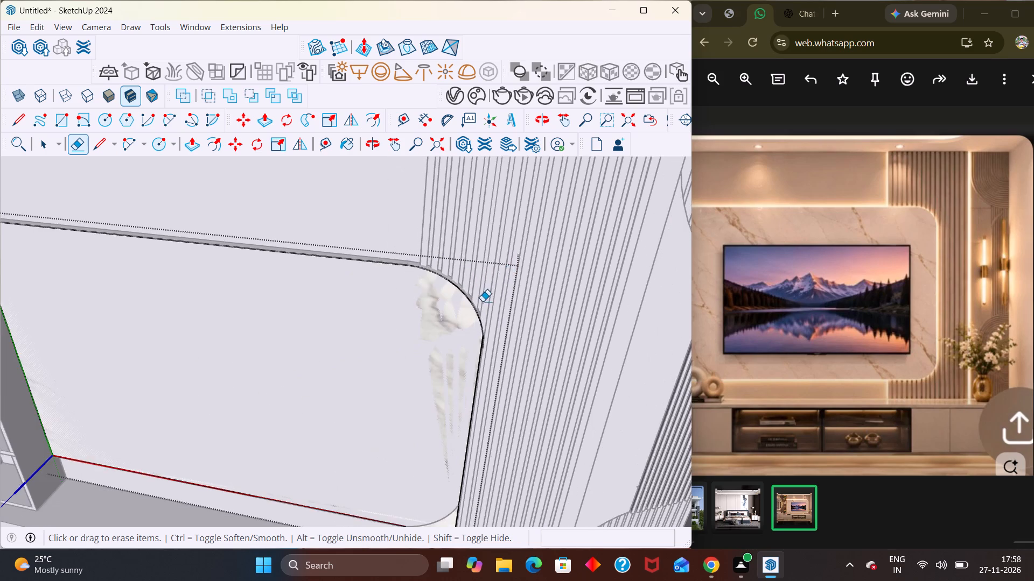
{"action": "scroll", "coordinate": [482, 303], "scroll_direction": "down", "scroll_amount": 4}
{"action": "middle_click_drag", "start_coordinate": [473, 404], "coordinate": [481, 352]}
{"action": "scroll", "coordinate": [479, 359], "scroll_direction": "up", "scroll_amount": 1}
{"action": "middle_click_drag", "start_coordinate": [475, 506], "coordinate": [483, 426]}
{"action": "scroll", "coordinate": [481, 435], "scroll_direction": "up", "scroll_amount": 5}
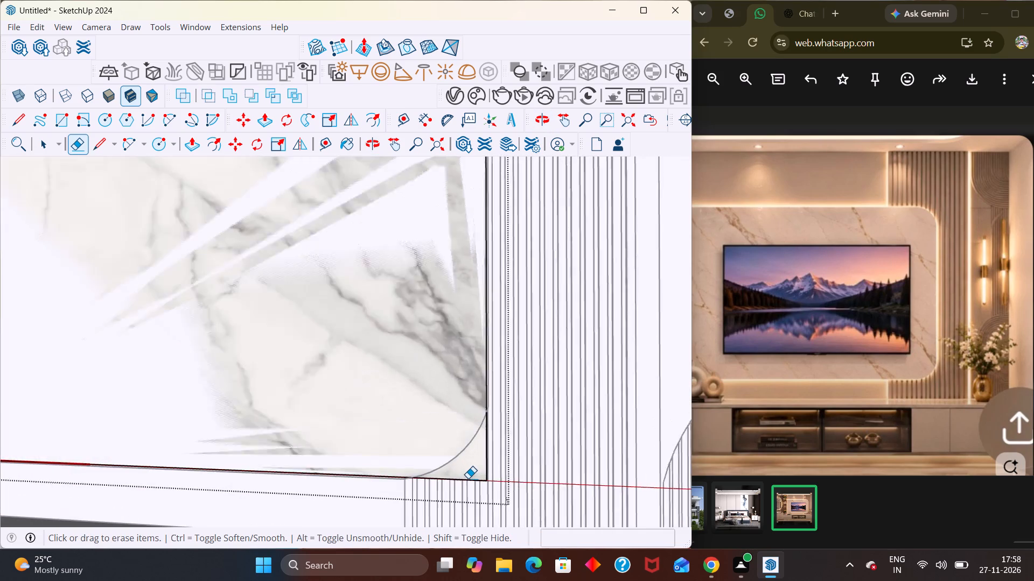
{"action": "scroll", "coordinate": [468, 478], "scroll_direction": "up", "scroll_amount": 1}
{"action": "key", "text": "a"}
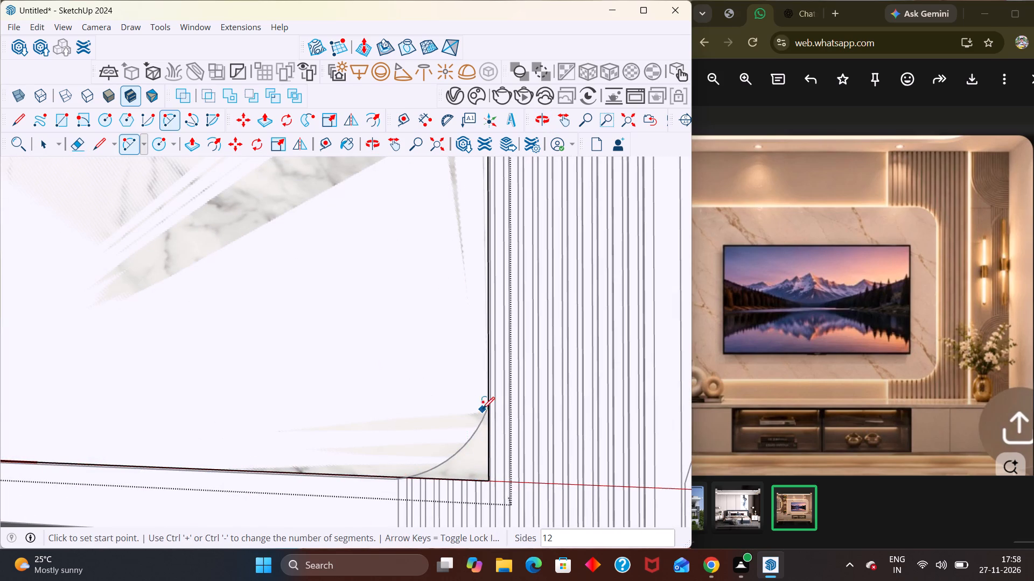
{"action": "left_click", "coordinate": [492, 400]}
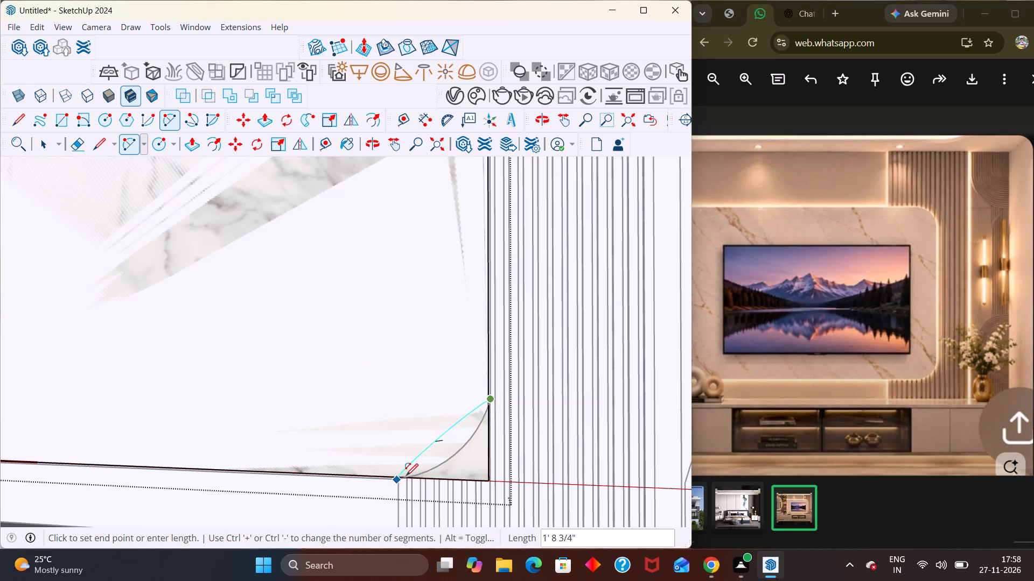
{"action": "left_click", "coordinate": [397, 477]}
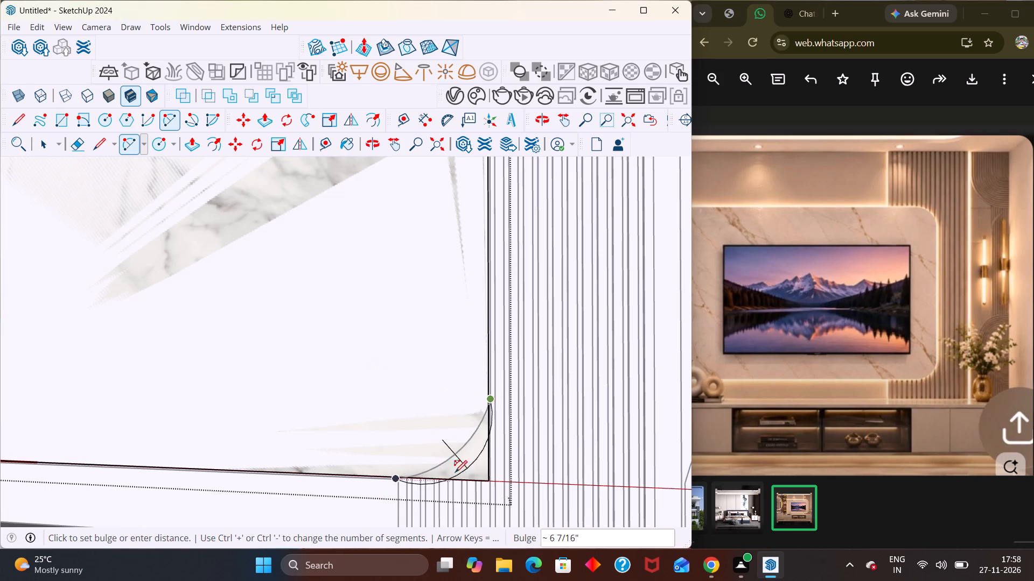
{"action": "left_click", "coordinate": [453, 452]}
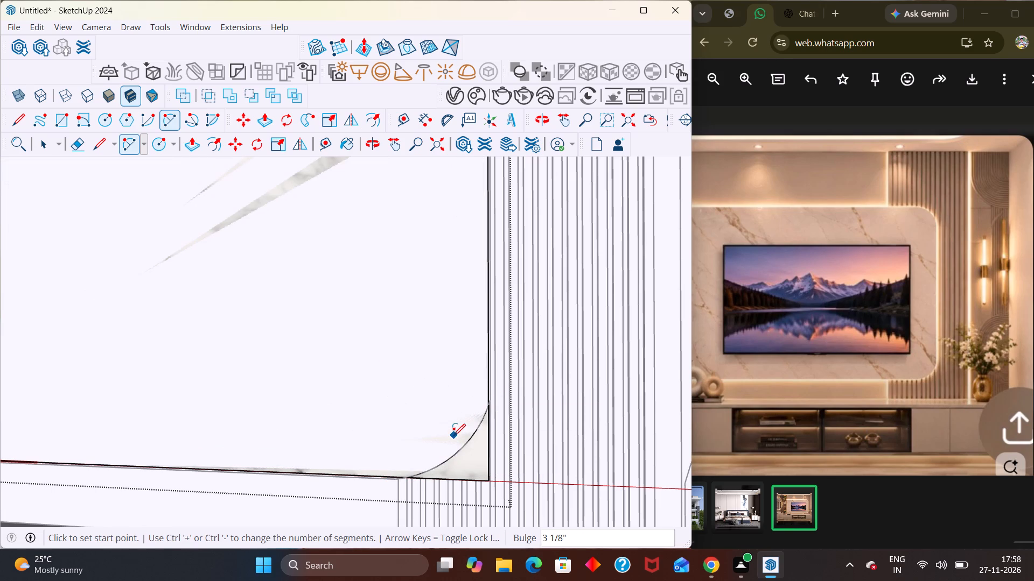
Erase the slab's square lower corner edges outside the arc and close the slab's editing.
{"action": "key", "text": "e"}
{"action": "left_click_drag", "start_coordinate": [460, 488], "coordinate": [511, 454]}
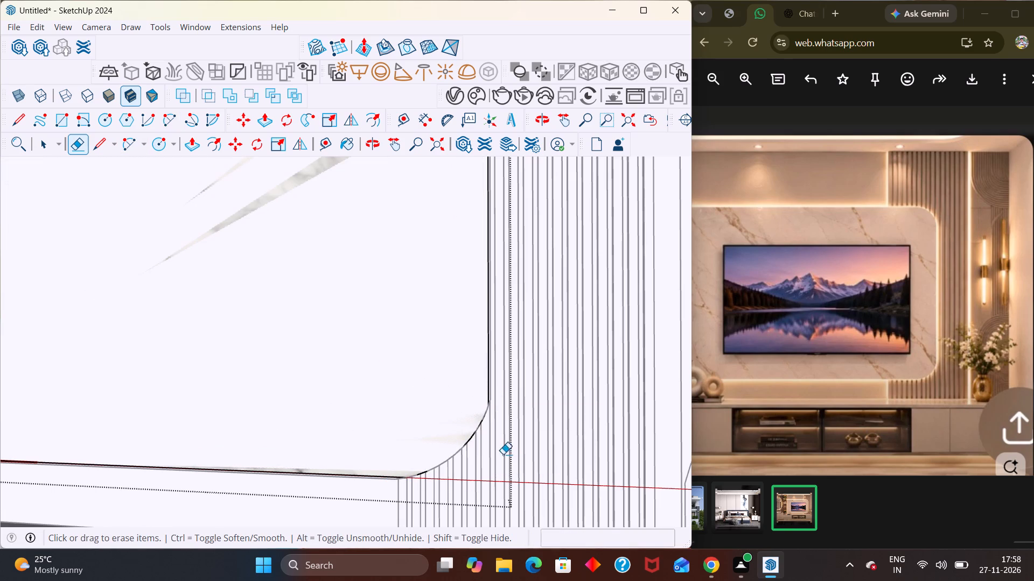
{"action": "scroll", "coordinate": [475, 452], "scroll_direction": "down", "scroll_amount": 16}
{"action": "key", "text": "space"}
{"action": "left_click", "coordinate": [488, 276]}
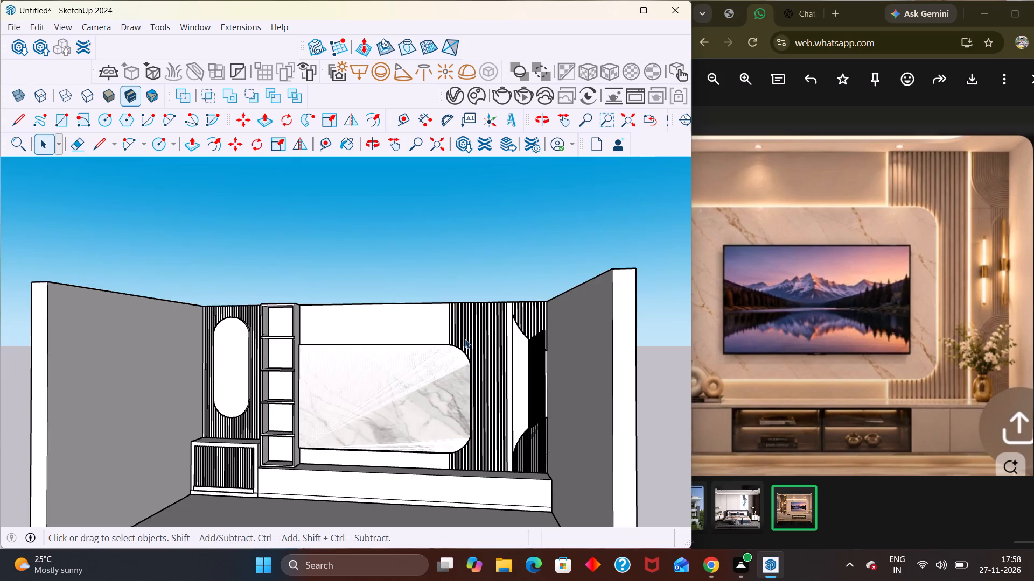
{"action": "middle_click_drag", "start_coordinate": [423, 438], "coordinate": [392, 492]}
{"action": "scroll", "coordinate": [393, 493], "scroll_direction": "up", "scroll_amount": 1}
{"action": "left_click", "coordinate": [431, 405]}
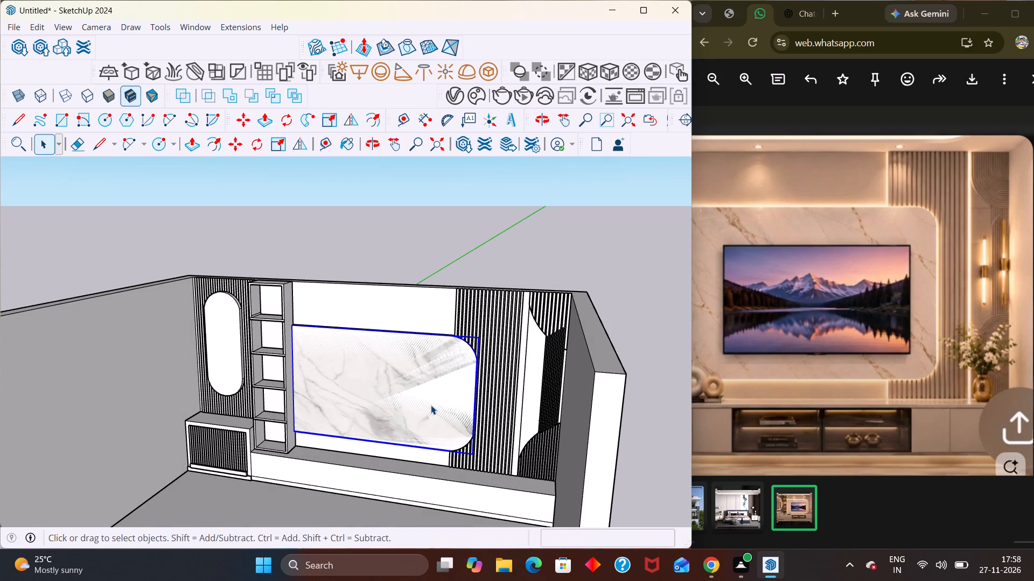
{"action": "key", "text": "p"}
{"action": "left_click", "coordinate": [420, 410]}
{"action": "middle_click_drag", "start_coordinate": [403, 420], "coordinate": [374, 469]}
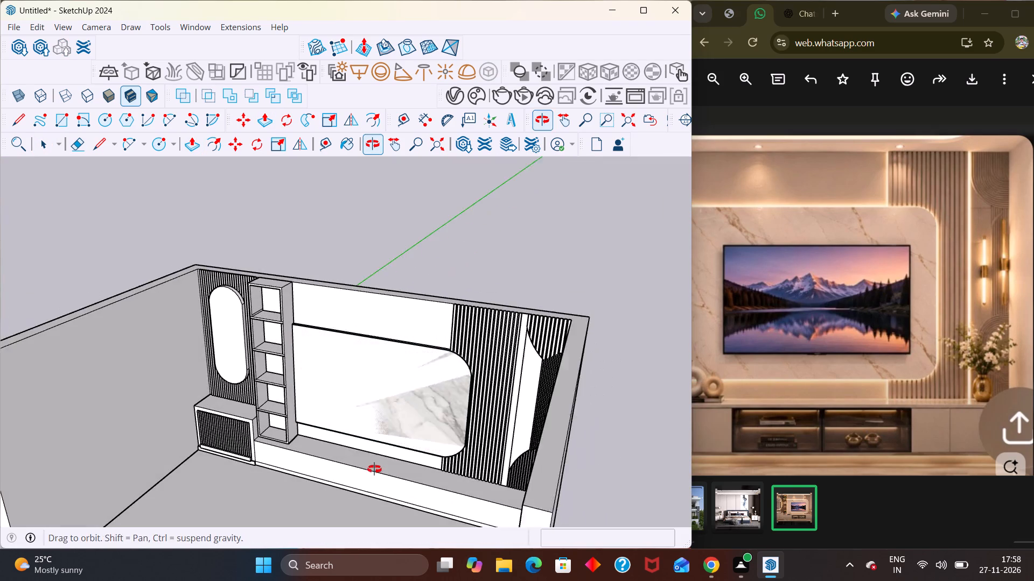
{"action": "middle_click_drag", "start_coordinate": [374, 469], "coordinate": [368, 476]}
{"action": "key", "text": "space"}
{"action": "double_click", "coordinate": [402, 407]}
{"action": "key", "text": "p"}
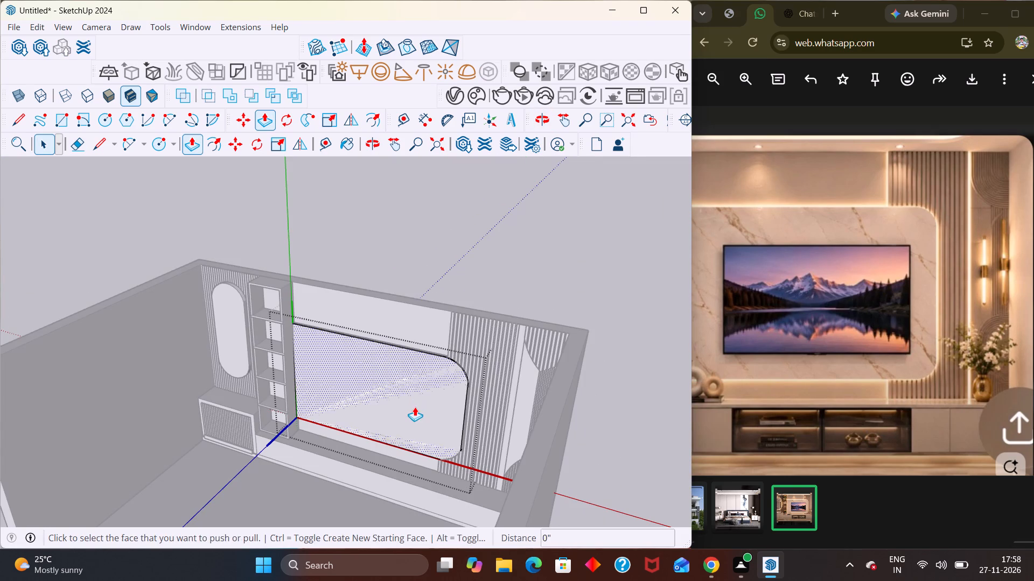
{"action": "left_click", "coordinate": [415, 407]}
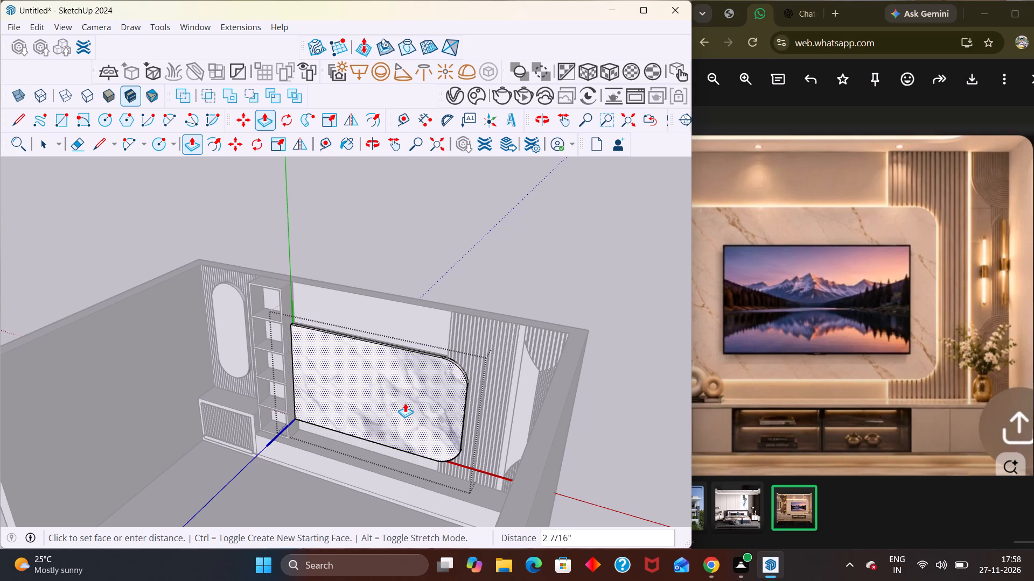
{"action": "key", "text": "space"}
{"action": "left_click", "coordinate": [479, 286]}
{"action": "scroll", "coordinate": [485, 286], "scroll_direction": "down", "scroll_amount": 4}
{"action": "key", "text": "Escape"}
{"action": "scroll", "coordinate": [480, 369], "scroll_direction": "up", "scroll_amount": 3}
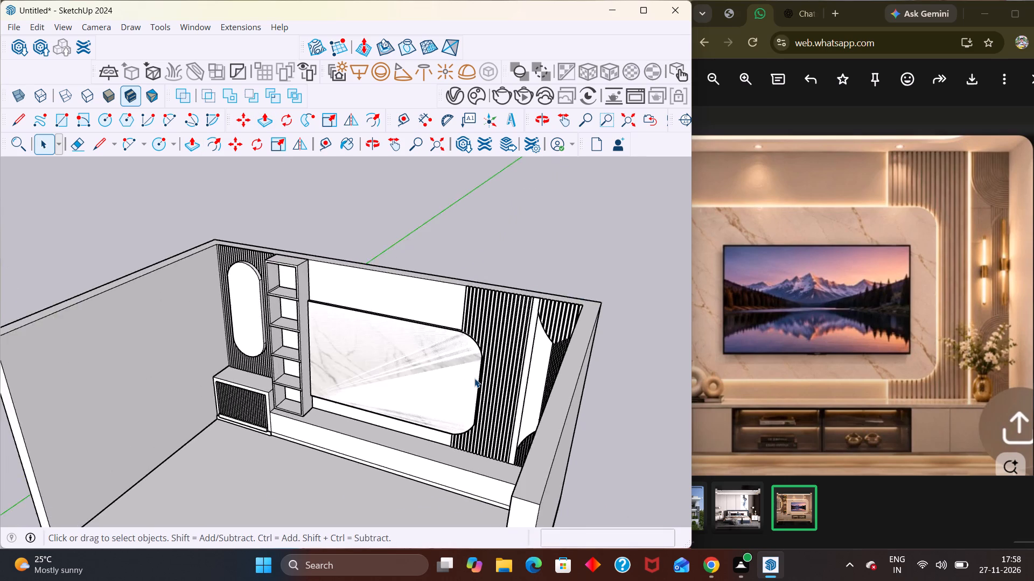
Move the marble slab about 1 7/8" across the TV panel's face.
{"action": "middle_click_drag", "start_coordinate": [474, 380], "coordinate": [385, 423]}
{"action": "scroll", "coordinate": [383, 431], "scroll_direction": "up", "scroll_amount": 6}
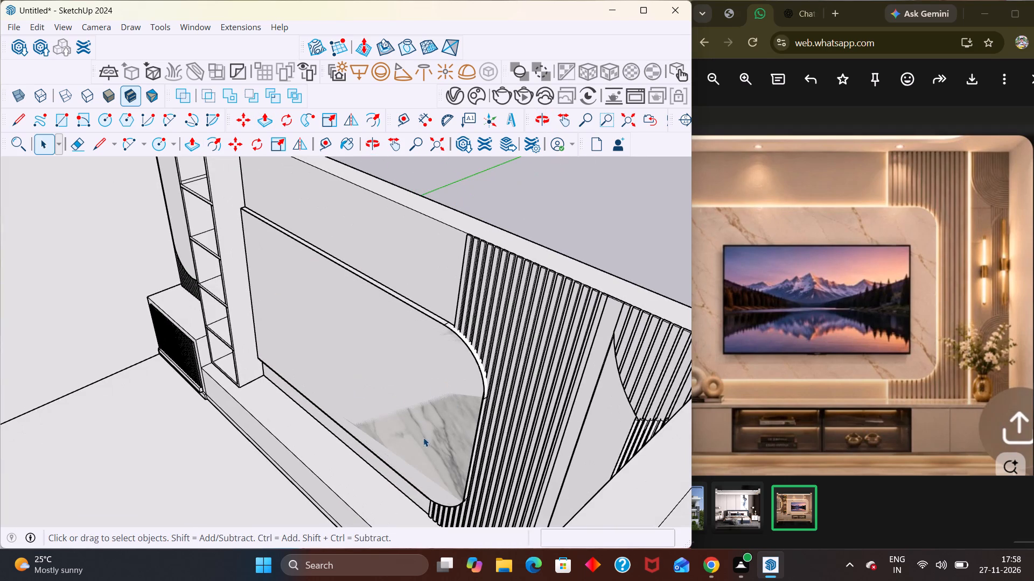
{"action": "left_click", "coordinate": [421, 436]}
{"action": "key", "text": "m"}
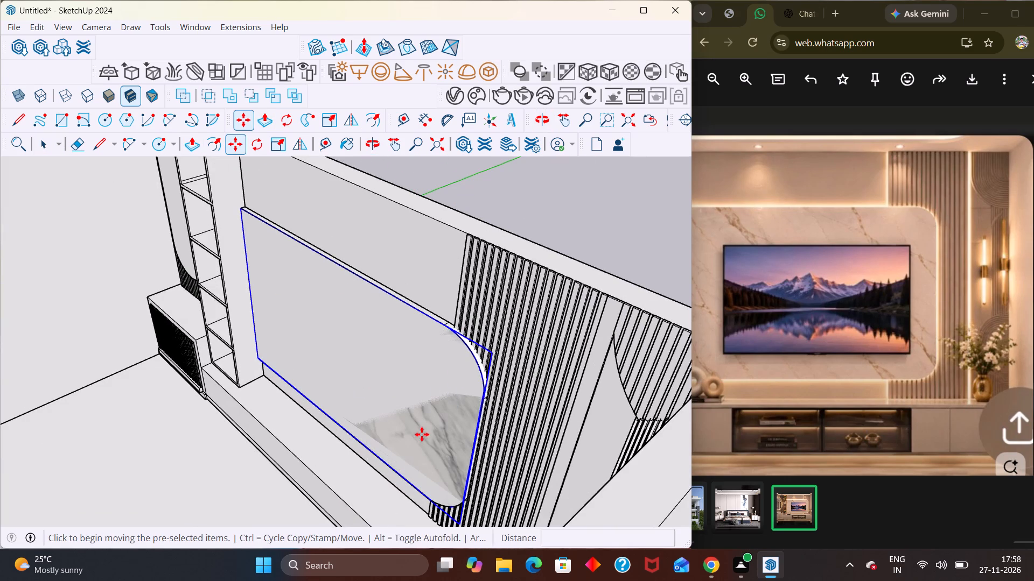
{"action": "left_click", "coordinate": [368, 351]}
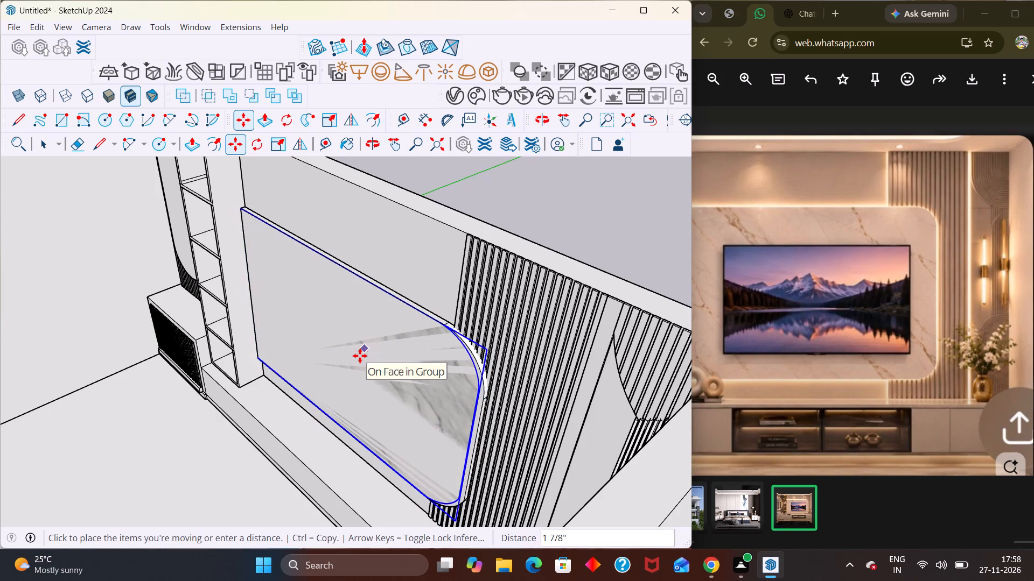
{"action": "left_click", "coordinate": [360, 356]}
{"action": "key", "text": "space"}
{"action": "scroll", "coordinate": [587, 231], "scroll_direction": "down", "scroll_amount": 4}
{"action": "left_click", "coordinate": [600, 239]}
Move the marble slab about 5 5/16" forward, out from the TV panel's face into the room.
{"action": "middle_click_drag", "start_coordinate": [429, 397], "coordinate": [418, 428]}
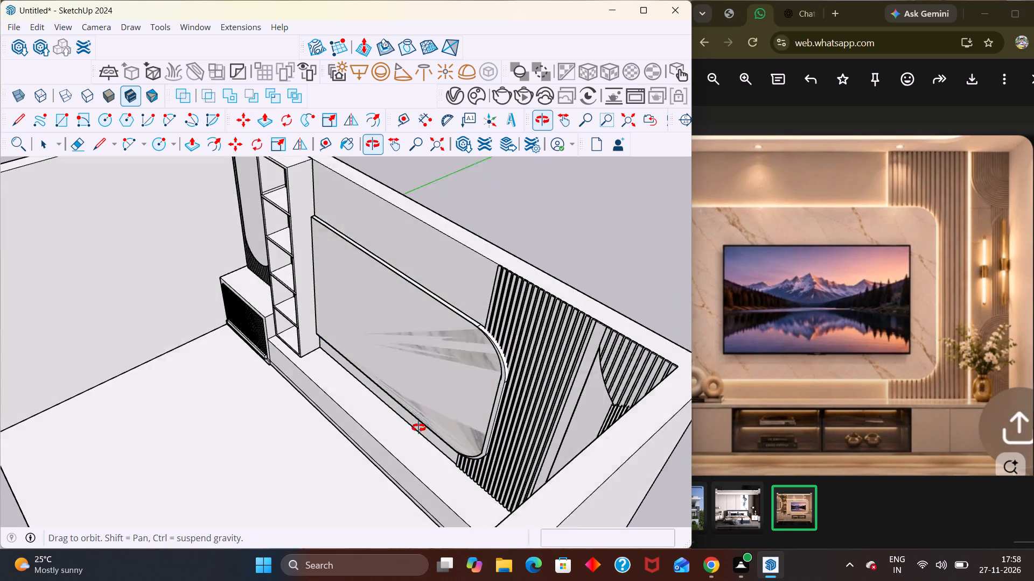
{"action": "middle_click_drag", "start_coordinate": [418, 428], "coordinate": [416, 433]}
{"action": "middle_click_drag", "start_coordinate": [433, 405], "coordinate": [338, 383]}
{"action": "scroll", "coordinate": [363, 400], "scroll_direction": "up", "scroll_amount": 3}
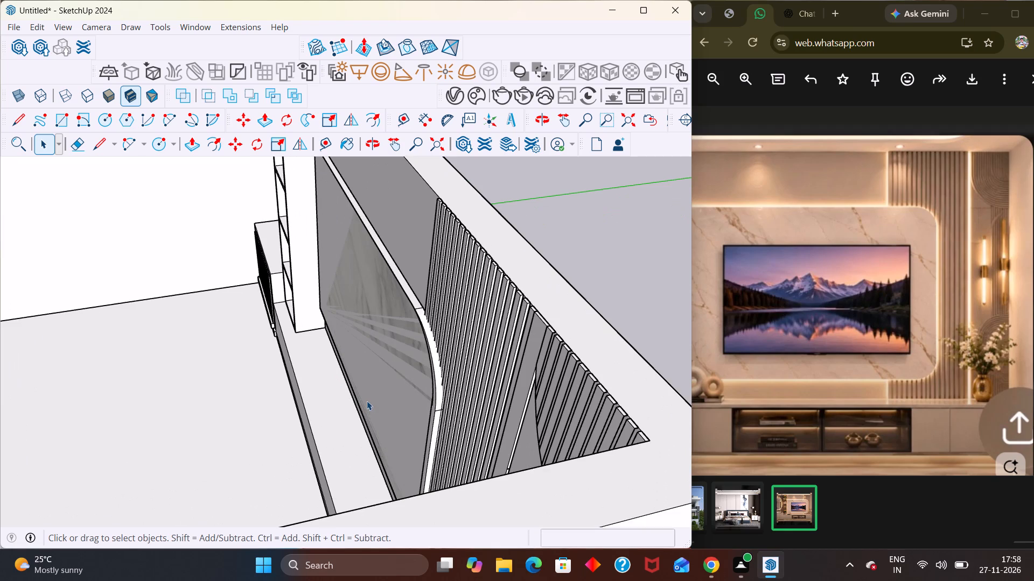
{"action": "key", "text": "s"}
{"action": "key", "text": "space"}
{"action": "scroll", "coordinate": [388, 389], "scroll_direction": "down", "scroll_amount": 4}
{"action": "middle_click_drag", "start_coordinate": [404, 401], "coordinate": [426, 407]}
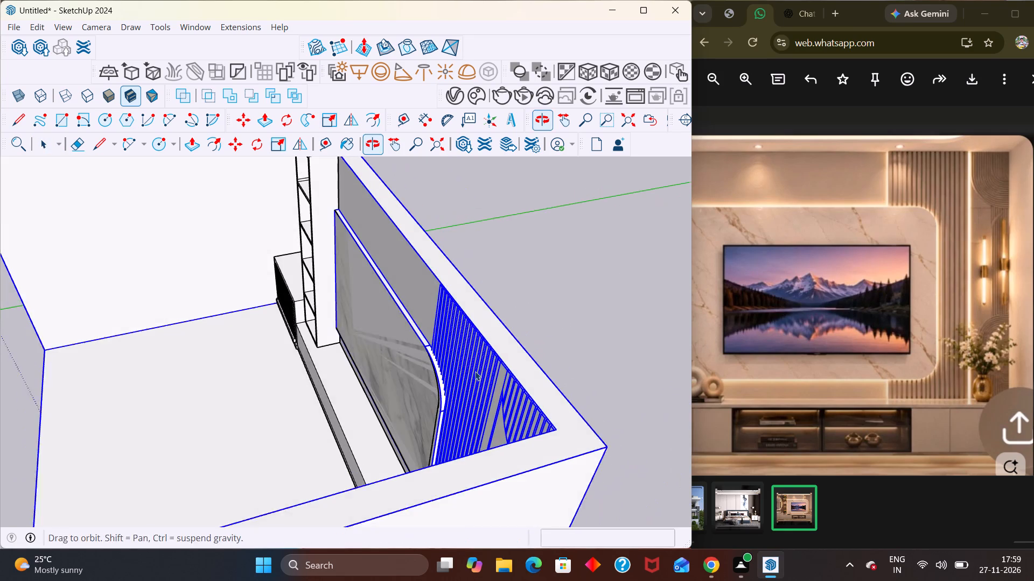
{"action": "left_click", "coordinate": [614, 291]}
{"action": "middle_click_drag", "start_coordinate": [374, 369], "coordinate": [430, 358]}
{"action": "left_click", "coordinate": [411, 355]}
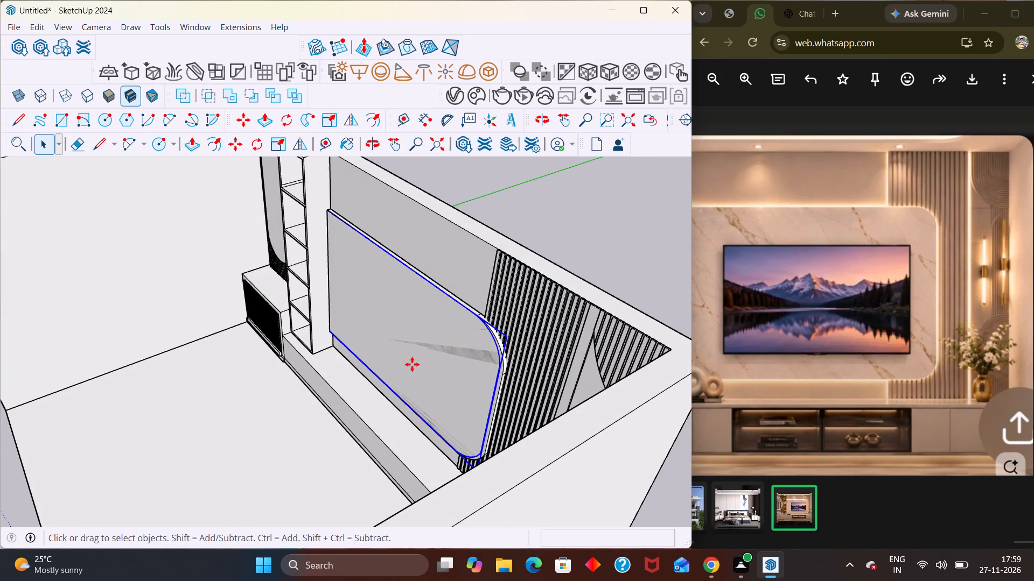
{"action": "key", "text": "m"}
{"action": "middle_click_drag", "start_coordinate": [417, 392], "coordinate": [414, 452]}
{"action": "scroll", "coordinate": [413, 452], "scroll_direction": "up", "scroll_amount": 1}
{"action": "left_click", "coordinate": [467, 374]}
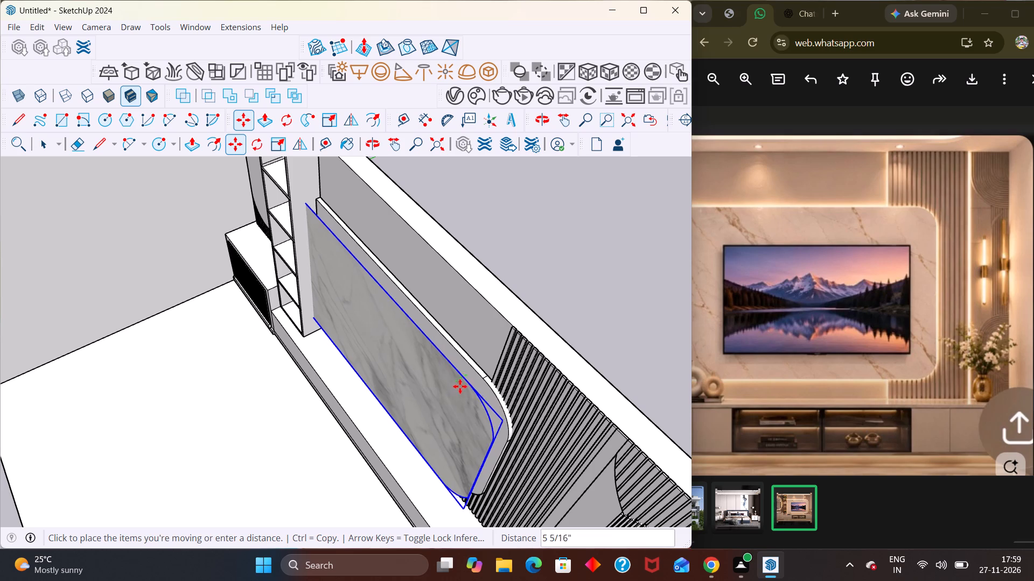
{"action": "left_click", "coordinate": [458, 384]}
{"action": "middle_click_drag", "start_coordinate": [448, 394], "coordinate": [558, 302]}
{"action": "scroll", "coordinate": [555, 279], "scroll_direction": "down", "scroll_amount": 5}
{"action": "scroll", "coordinate": [534, 316], "scroll_direction": "up", "scroll_amount": 1}
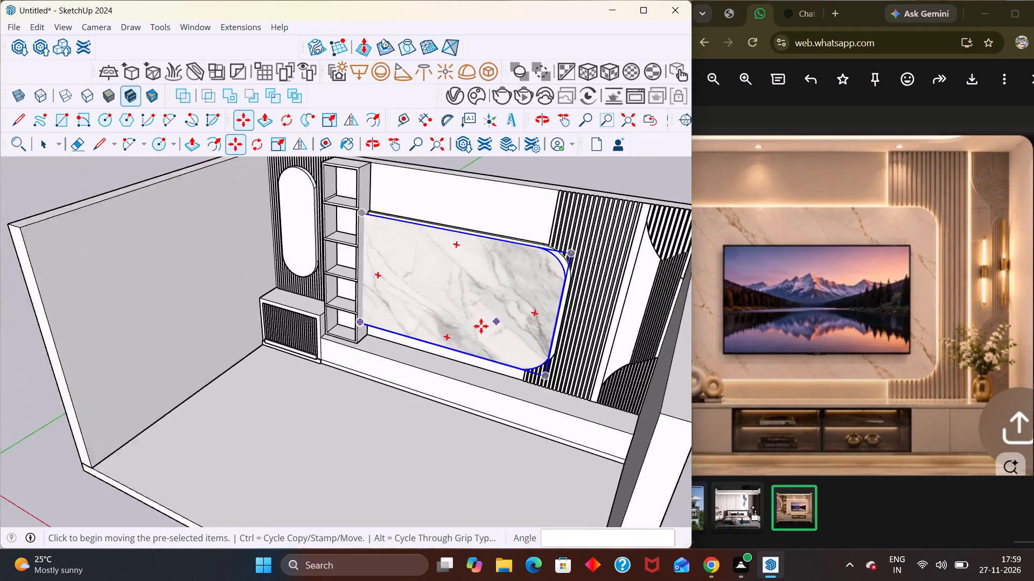
{"action": "scroll", "coordinate": [472, 335], "scroll_direction": "down", "scroll_amount": 5}
{"action": "key", "text": "space"}
{"action": "left_click", "coordinate": [600, 386]}
Shift the marble slab about 1 15/16" sideways, away from the shelving and toward the fluted panel.
{"action": "scroll", "coordinate": [382, 378], "scroll_direction": "up", "scroll_amount": 3}
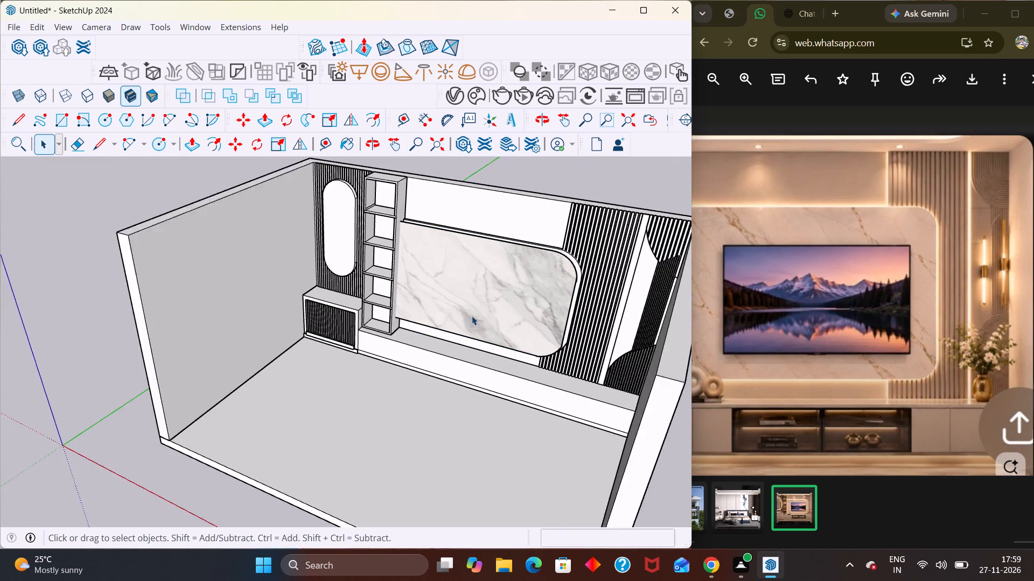
{"action": "scroll", "coordinate": [472, 316], "scroll_direction": "up", "scroll_amount": 1}
{"action": "scroll", "coordinate": [469, 328], "scroll_direction": "down", "scroll_amount": 5}
{"action": "middle_click_drag", "start_coordinate": [509, 299], "coordinate": [559, 137]}
{"action": "scroll", "coordinate": [557, 141], "scroll_direction": "up", "scroll_amount": 8}
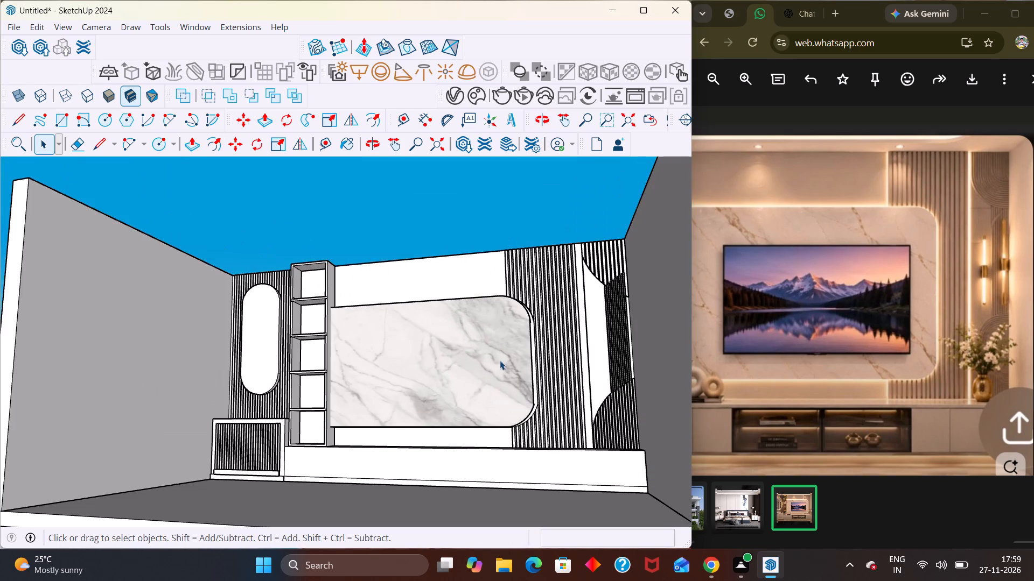
{"action": "middle_click_drag", "start_coordinate": [535, 409], "coordinate": [567, 424]}
{"action": "left_click", "coordinate": [492, 394]}
{"action": "scroll", "coordinate": [492, 394], "scroll_direction": "up", "scroll_amount": 4}
{"action": "middle_click_drag", "start_coordinate": [496, 395], "coordinate": [495, 431]}
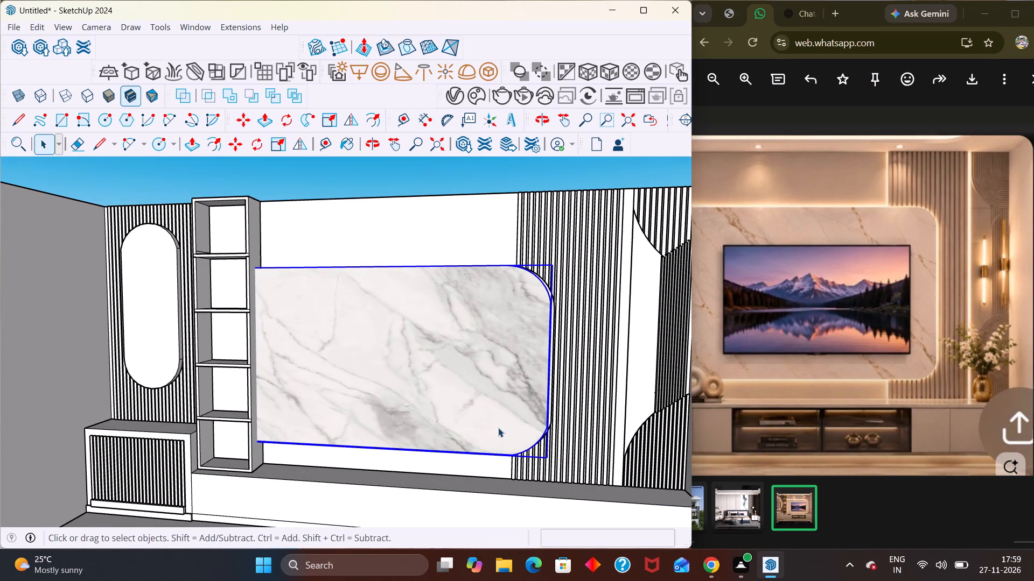
{"action": "key", "text": "m"}
{"action": "left_click", "coordinate": [514, 394]}
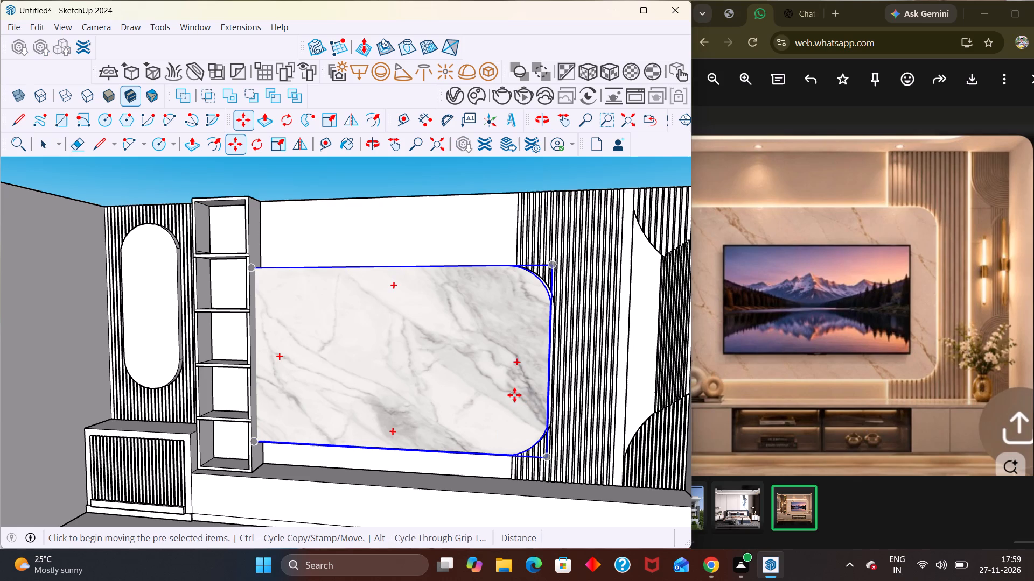
{"action": "left_click", "coordinate": [518, 395]}
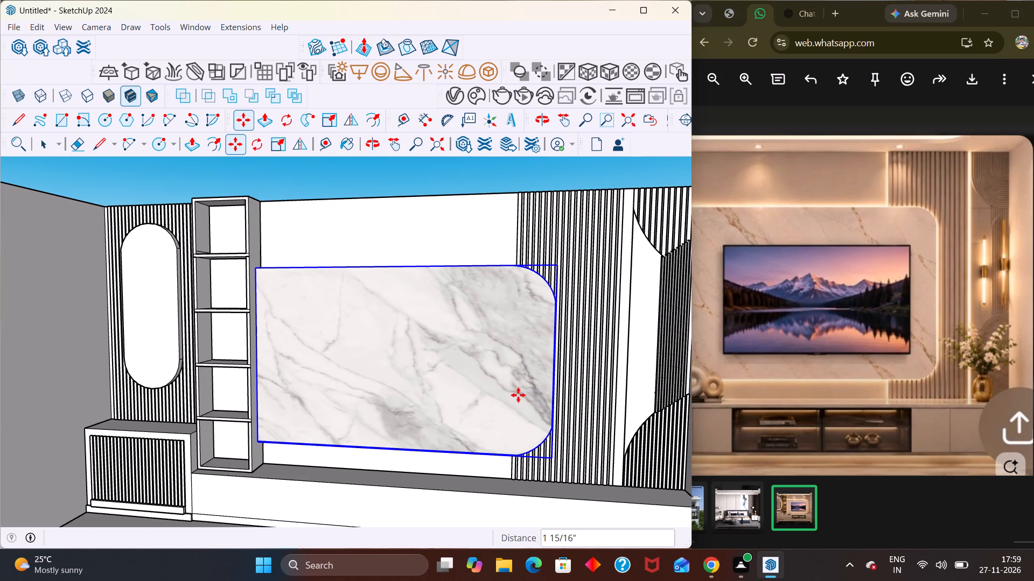
{"action": "scroll", "coordinate": [518, 395], "scroll_direction": "down", "scroll_amount": 5}
{"action": "key", "text": "space"}
{"action": "left_click", "coordinate": [528, 233]}
Move the marble slab back along the green axis so it sits just in front of the TV panel's face.
{"action": "scroll", "coordinate": [455, 360], "scroll_direction": "down", "scroll_amount": 6}
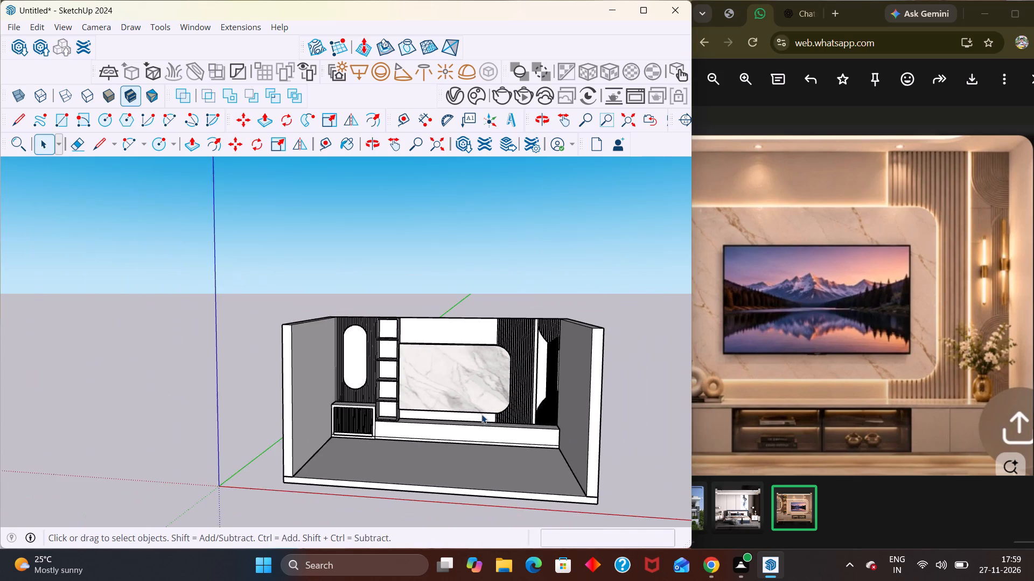
{"action": "middle_click_drag", "start_coordinate": [479, 421], "coordinate": [494, 430]}
{"action": "scroll", "coordinate": [490, 419], "scroll_direction": "up", "scroll_amount": 5}
{"action": "scroll", "coordinate": [412, 382], "scroll_direction": "down", "scroll_amount": 6}
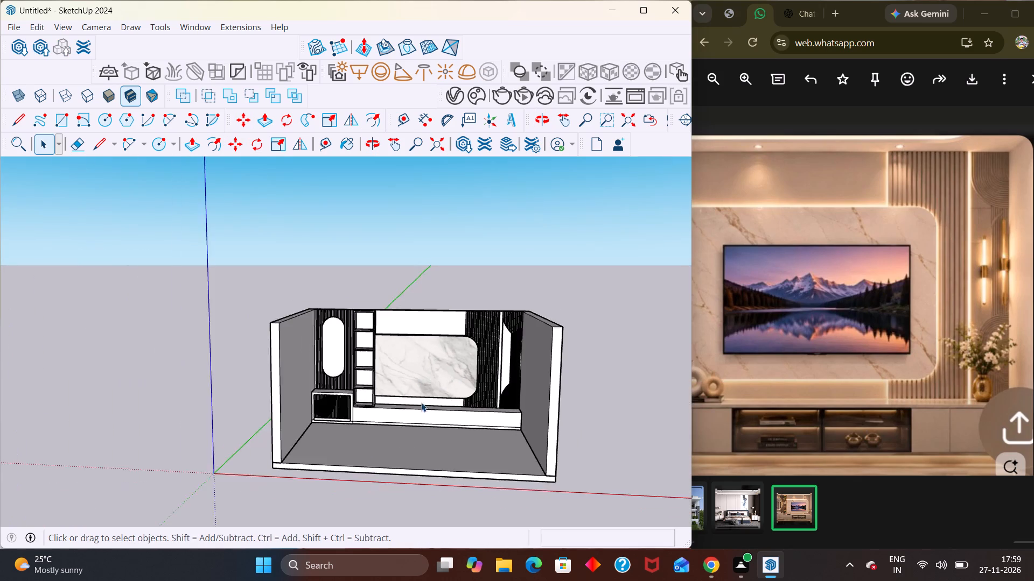
{"action": "middle_click_drag", "start_coordinate": [421, 403], "coordinate": [439, 331]}
{"action": "scroll", "coordinate": [438, 339], "scroll_direction": "up", "scroll_amount": 1}
{"action": "scroll", "coordinate": [480, 358], "scroll_direction": "down", "scroll_amount": 4}
{"action": "middle_click_drag", "start_coordinate": [469, 419], "coordinate": [462, 445]}
{"action": "scroll", "coordinate": [519, 320], "scroll_direction": "up", "scroll_amount": 7}
{"action": "middle_click_drag", "start_coordinate": [452, 363], "coordinate": [381, 462]}
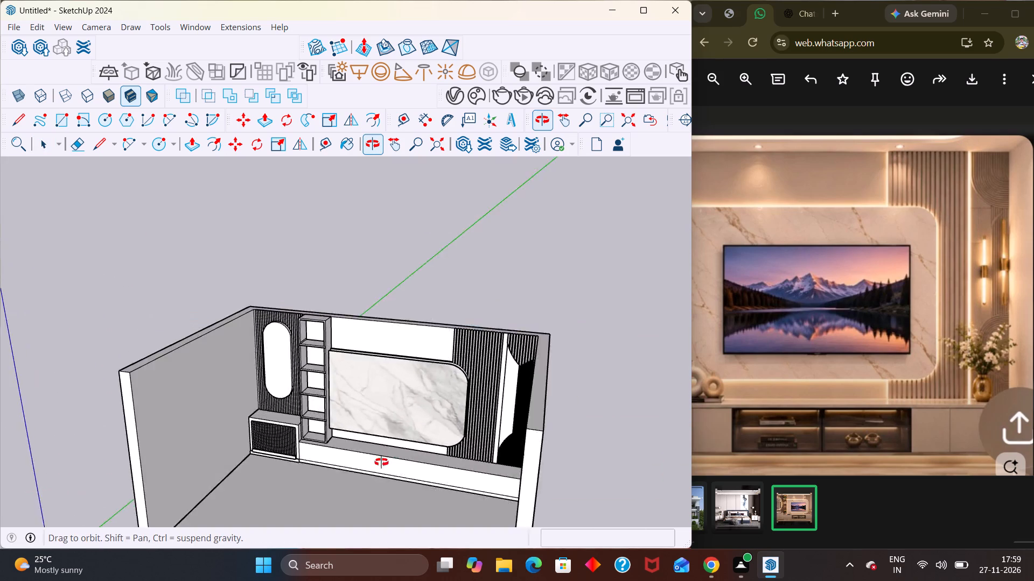
{"action": "middle_click_drag", "start_coordinate": [381, 462], "coordinate": [284, 497]}
{"action": "scroll", "coordinate": [433, 408], "scroll_direction": "up", "scroll_amount": 9}
{"action": "middle_click_drag", "start_coordinate": [455, 402], "coordinate": [379, 442]}
{"action": "scroll", "coordinate": [408, 446], "scroll_direction": "up", "scroll_amount": 3}
{"action": "scroll", "coordinate": [253, 462], "scroll_direction": "up", "scroll_amount": 1}
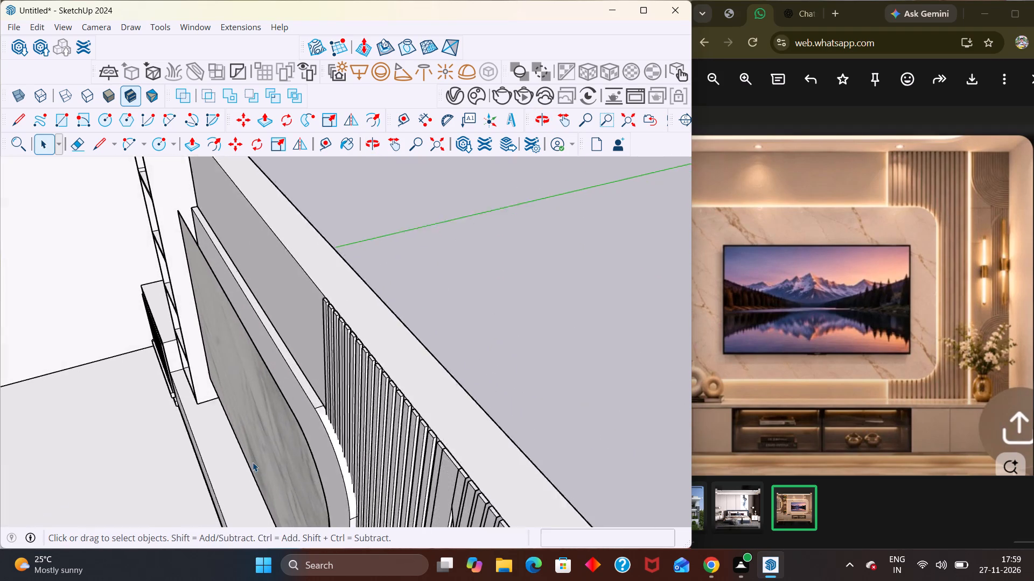
{"action": "scroll", "coordinate": [253, 462], "scroll_direction": "up", "scroll_amount": 10}
{"action": "middle_click_drag", "start_coordinate": [238, 467], "coordinate": [220, 492]}
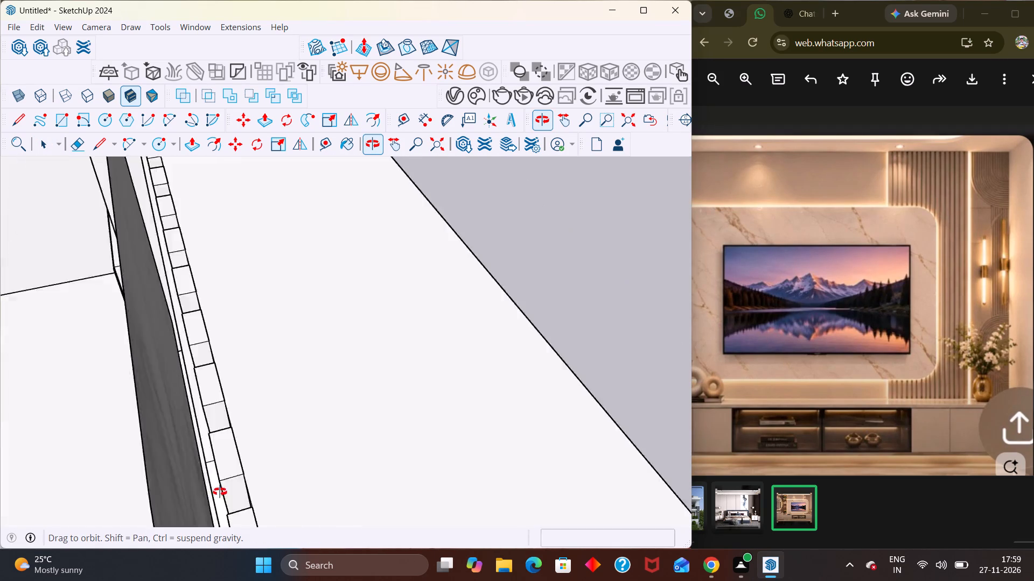
{"action": "middle_click_drag", "start_coordinate": [220, 492], "coordinate": [226, 465]}
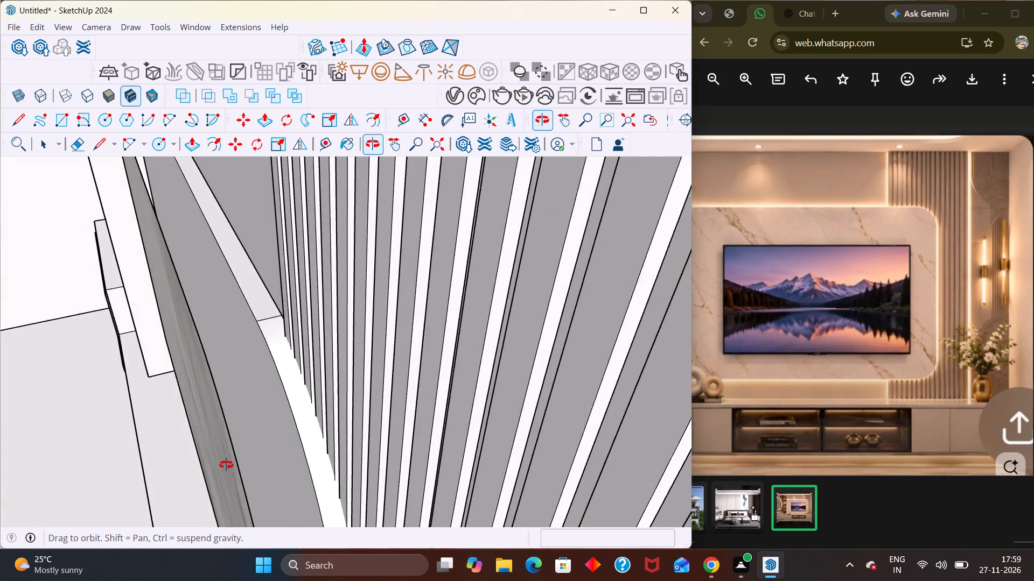
{"action": "middle_click_drag", "start_coordinate": [226, 465], "coordinate": [233, 457]}
{"action": "left_click", "coordinate": [232, 430]}
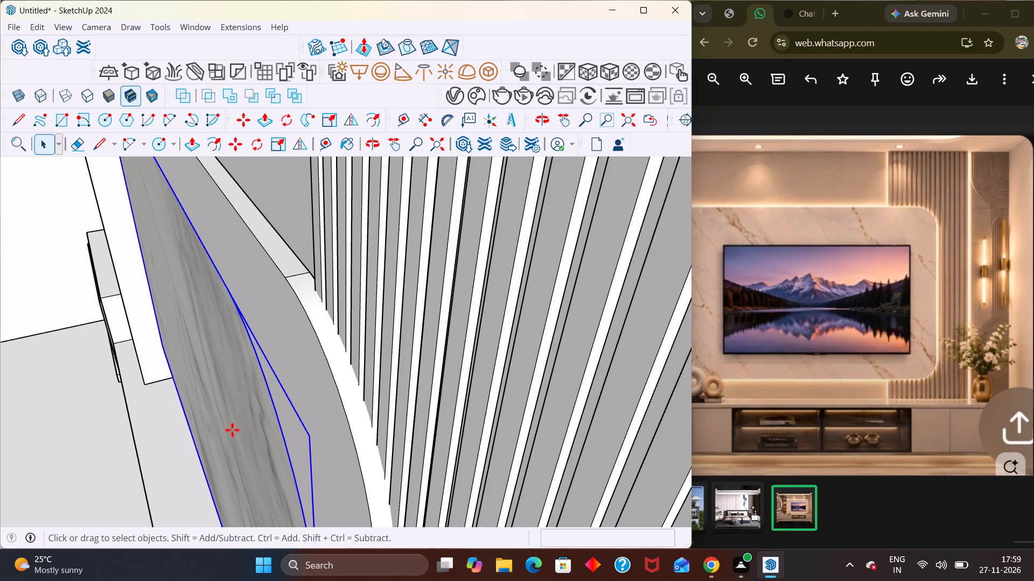
{"action": "key", "text": "m"}
{"action": "left_click", "coordinate": [247, 424]}
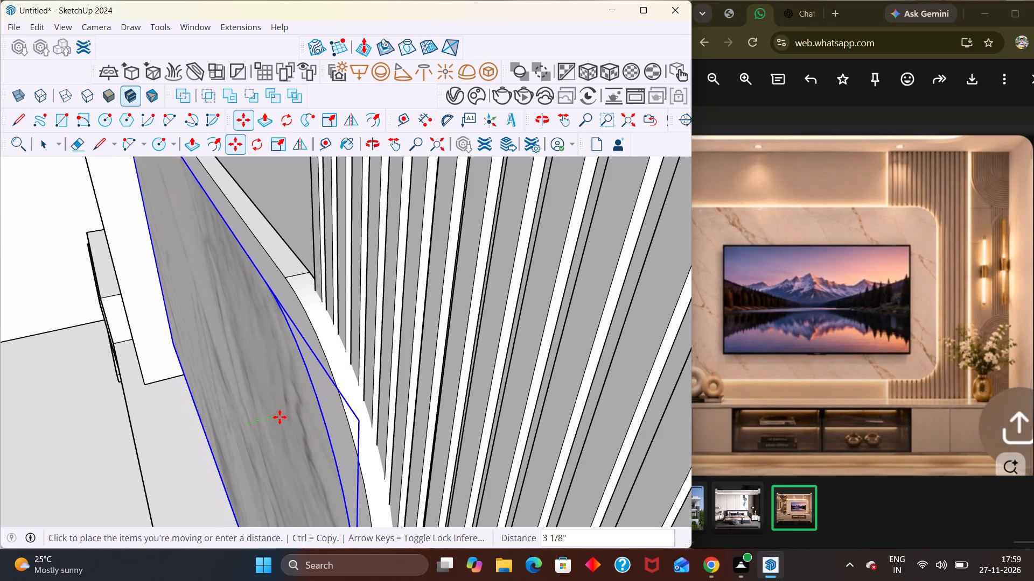
{"action": "left_click", "coordinate": [287, 416]}
{"action": "scroll", "coordinate": [287, 416], "scroll_direction": "down", "scroll_amount": 11}
{"action": "scroll", "coordinate": [305, 407], "scroll_direction": "up", "scroll_amount": 1}
{"action": "scroll", "coordinate": [305, 408], "scroll_direction": "down", "scroll_amount": 4}
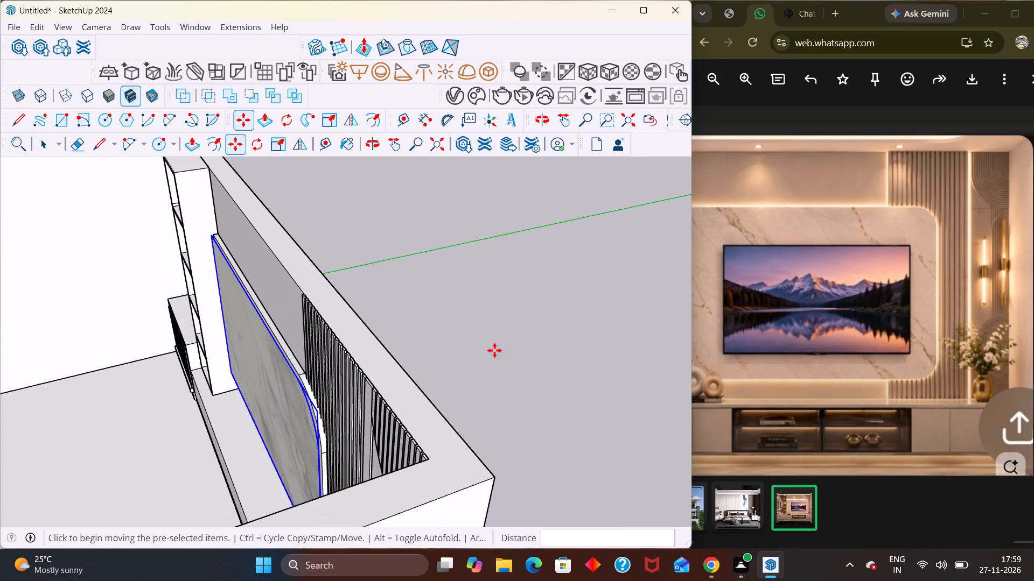
{"action": "key", "text": "space"}
{"action": "left_click", "coordinate": [517, 346]}
Examine the marble slab and TV wall from several angles and compare them with the whole WhatsApp reference image.
{"action": "middle_click_drag", "start_coordinate": [208, 437], "coordinate": [451, 348]}
{"action": "scroll", "coordinate": [517, 297], "scroll_direction": "down", "scroll_amount": 9}
{"action": "middle_click_drag", "start_coordinate": [473, 387], "coordinate": [471, 365]}
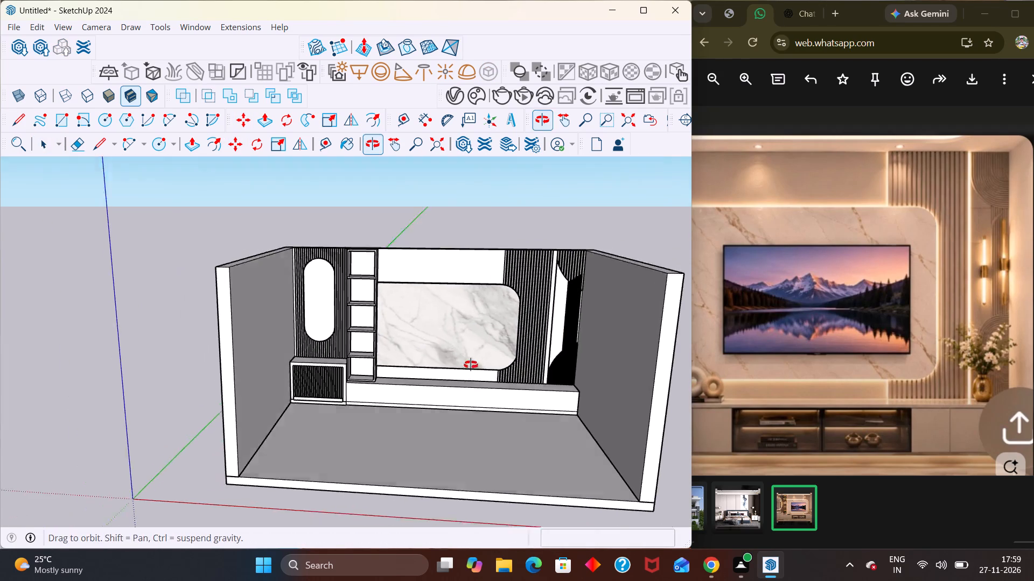
{"action": "middle_click_drag", "start_coordinate": [471, 365], "coordinate": [465, 358]}
{"action": "scroll", "coordinate": [443, 356], "scroll_direction": "up", "scroll_amount": 1}
{"action": "scroll", "coordinate": [443, 356], "scroll_direction": "down", "scroll_amount": 7}
{"action": "left_click", "coordinate": [553, 481]}
{"action": "scroll", "coordinate": [509, 419], "scroll_direction": "up", "scroll_amount": 7}
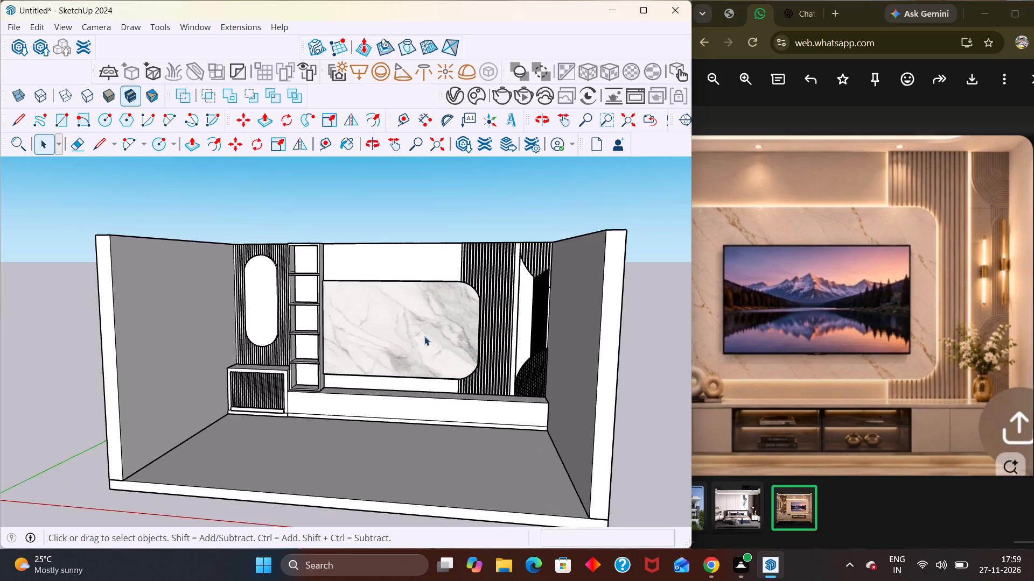
{"action": "middle_click_drag", "start_coordinate": [405, 341], "coordinate": [392, 288]}
{"action": "scroll", "coordinate": [392, 288], "scroll_direction": "up", "scroll_amount": 4}
{"action": "middle_click_drag", "start_coordinate": [397, 310], "coordinate": [430, 390]}
{"action": "scroll", "coordinate": [430, 390], "scroll_direction": "up", "scroll_amount": 1}
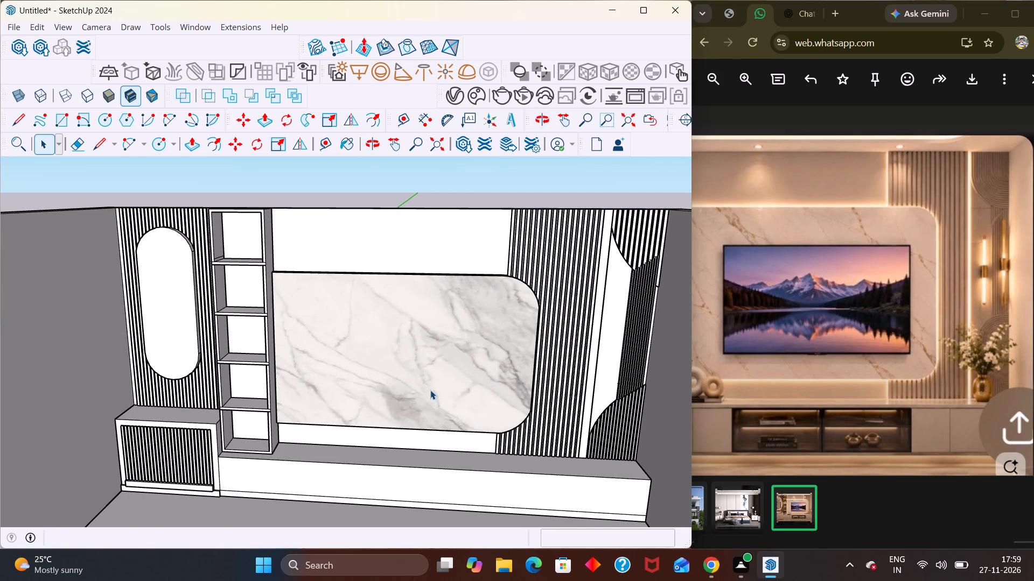
{"action": "scroll", "coordinate": [430, 390], "scroll_direction": "down", "scroll_amount": 9}
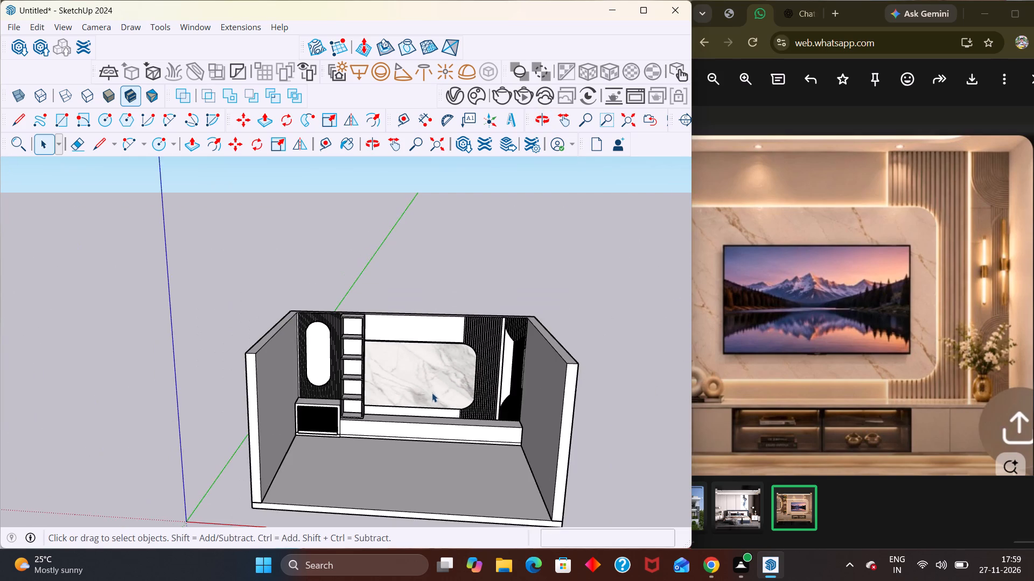
{"action": "middle_click_drag", "start_coordinate": [463, 434], "coordinate": [466, 396]}
{"action": "scroll", "coordinate": [466, 393], "scroll_direction": "up", "scroll_amount": 2}
{"action": "scroll", "coordinate": [471, 371], "scroll_direction": "down", "scroll_amount": 6}
{"action": "scroll", "coordinate": [470, 438], "scroll_direction": "up", "scroll_amount": 2}
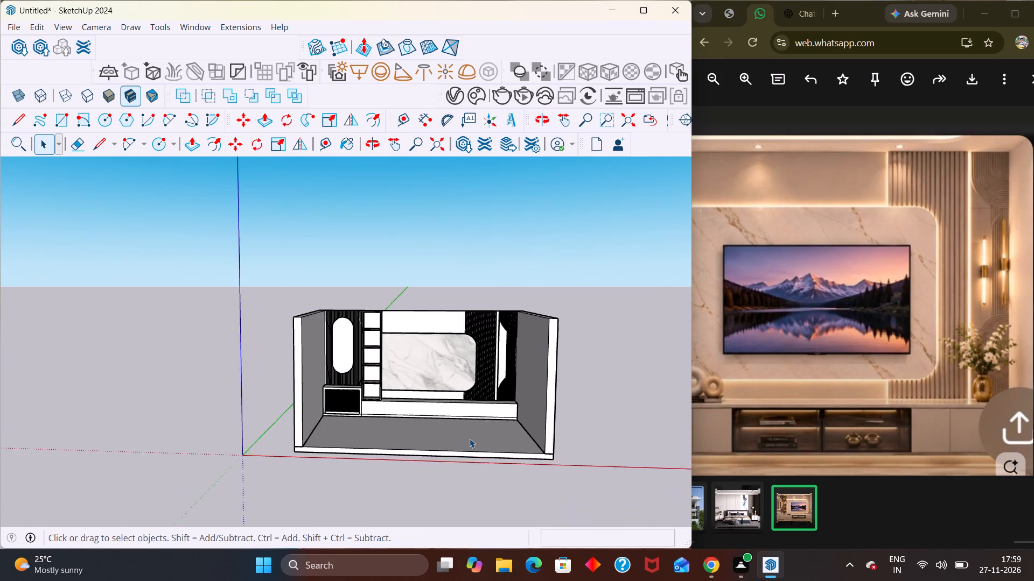
{"action": "scroll", "coordinate": [470, 438], "scroll_direction": "up", "scroll_amount": 4}
{"action": "middle_click_drag", "start_coordinate": [419, 426], "coordinate": [418, 403]}
{"action": "scroll", "coordinate": [418, 401], "scroll_direction": "up", "scroll_amount": 2}
{"action": "middle_click", "coordinate": [390, 388]}
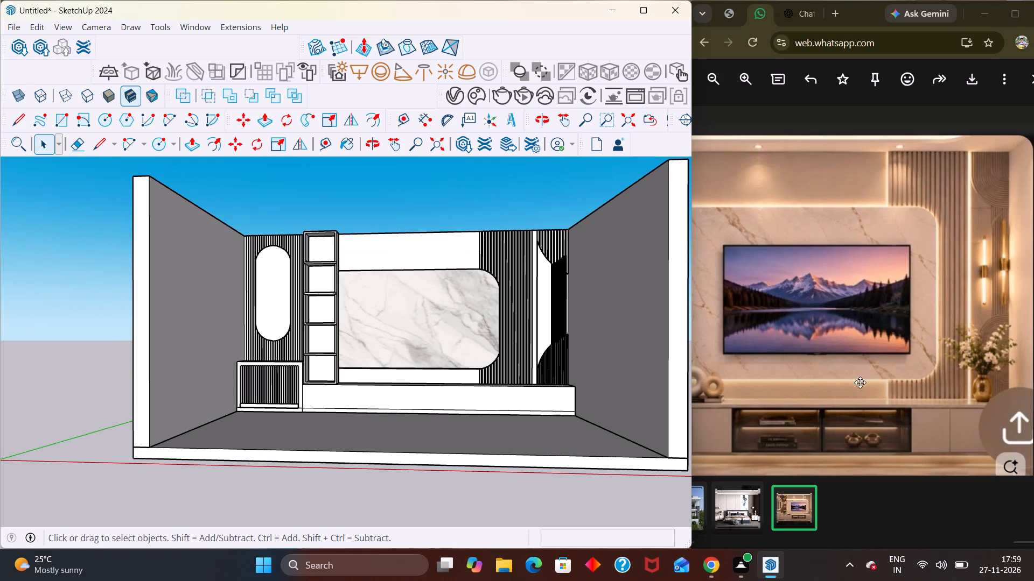
{"action": "scroll", "coordinate": [798, 378], "scroll_direction": "down", "scroll_amount": 12}
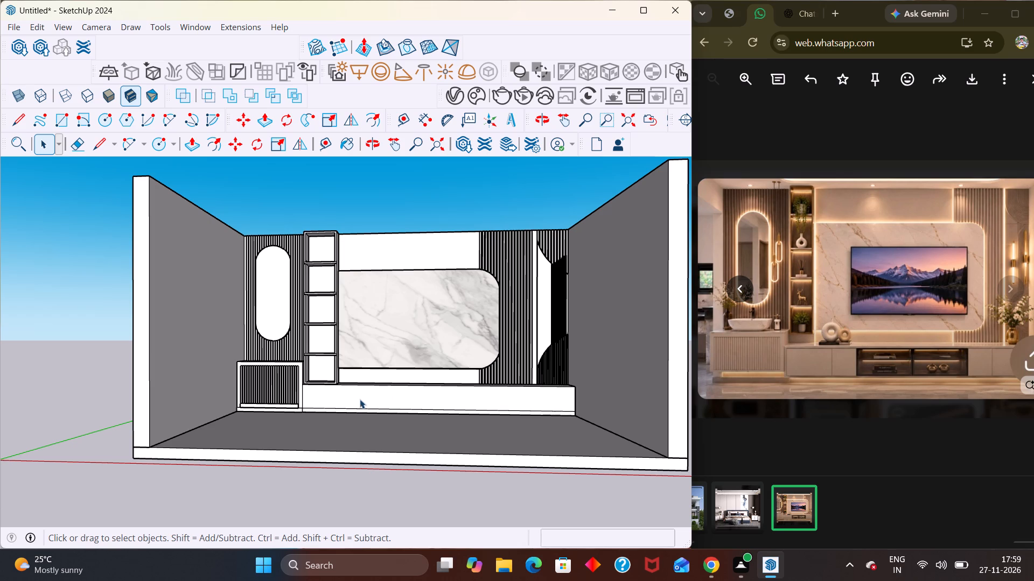
Open the low TV cabinet group and draw two vertical dividing lines down its front near the shelving end, about 1' 6 1/2" high.
{"action": "scroll", "coordinate": [362, 395], "scroll_direction": "up", "scroll_amount": 3}
{"action": "double_click", "coordinate": [362, 396]}
{"action": "double_click", "coordinate": [355, 401]}
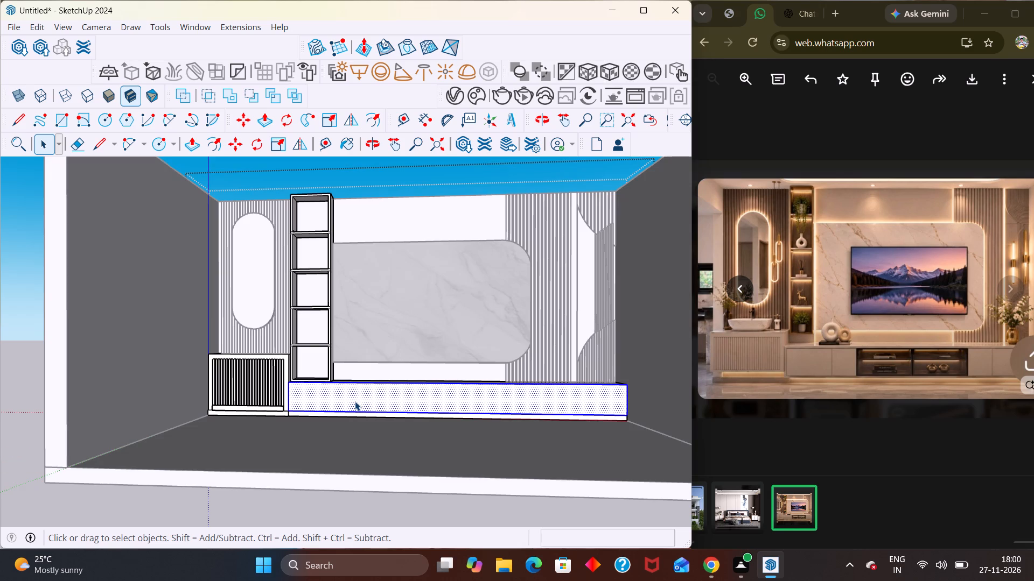
{"action": "key", "text": "l"}
{"action": "scroll", "coordinate": [354, 401], "scroll_direction": "up", "scroll_amount": 3}
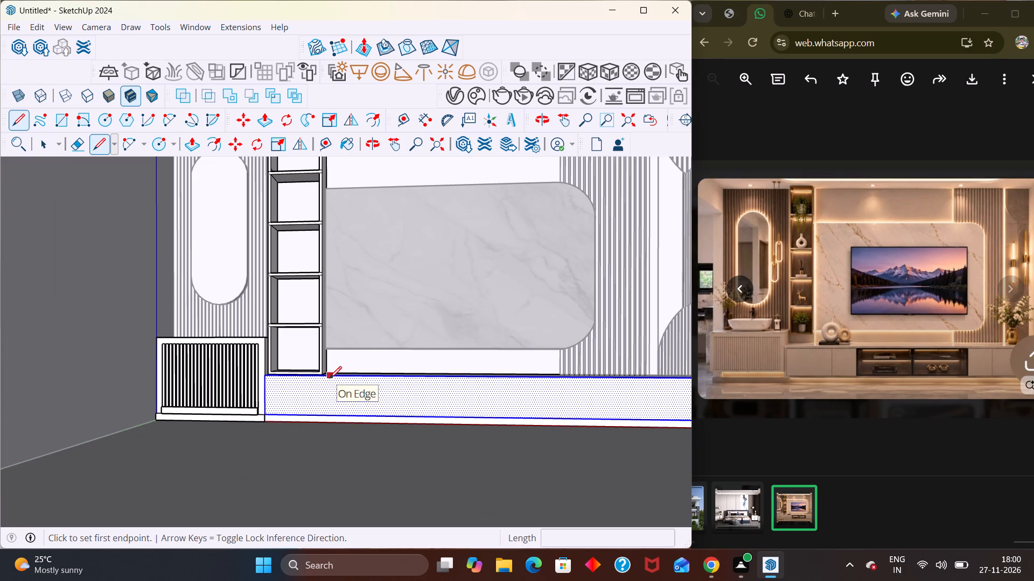
{"action": "left_click", "coordinate": [363, 378]}
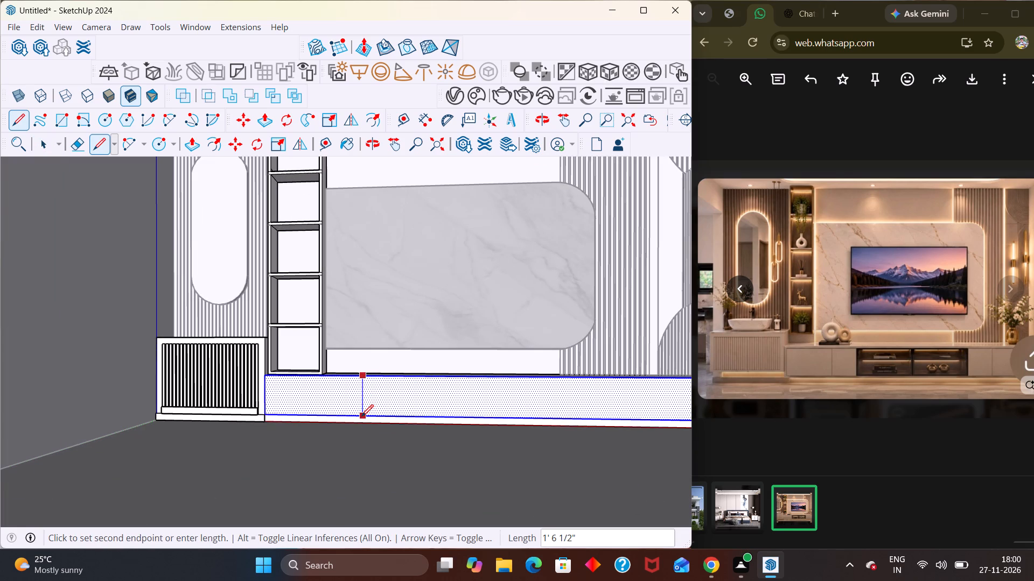
{"action": "left_click", "coordinate": [361, 417]}
{"action": "scroll", "coordinate": [360, 401], "scroll_direction": "down", "scroll_amount": 5}
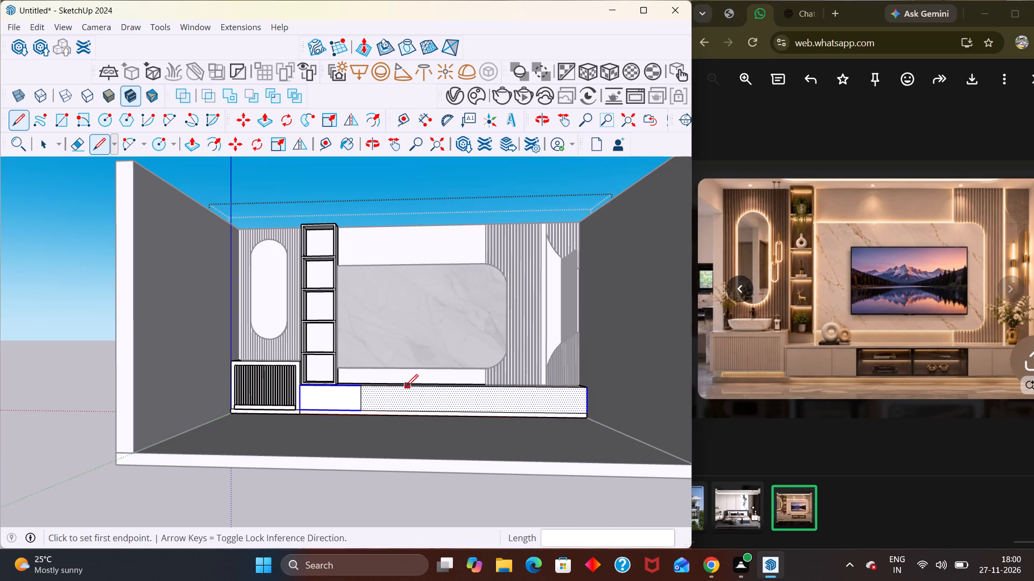
{"action": "left_click", "coordinate": [387, 386]}
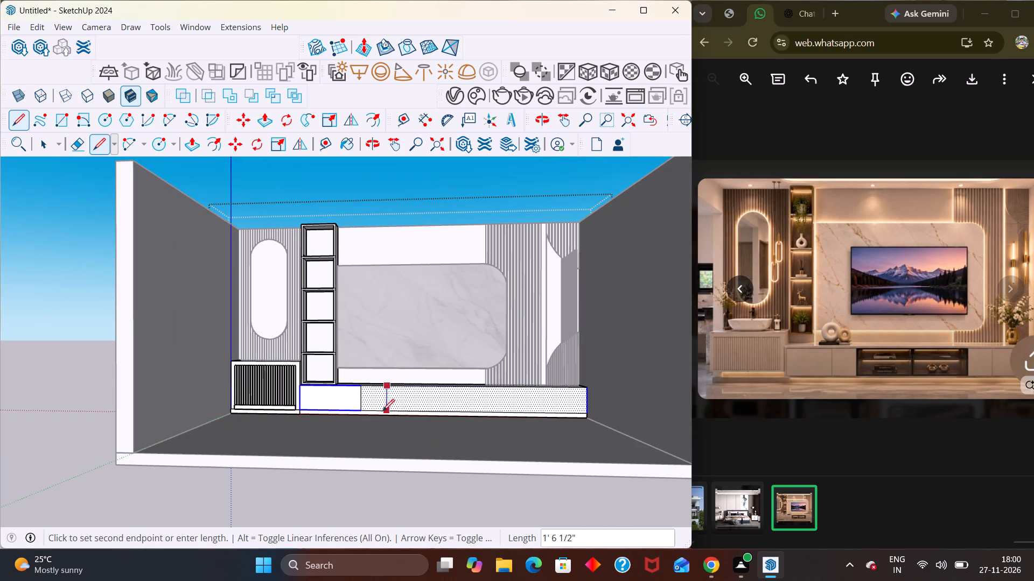
{"action": "left_click", "coordinate": [386, 413]}
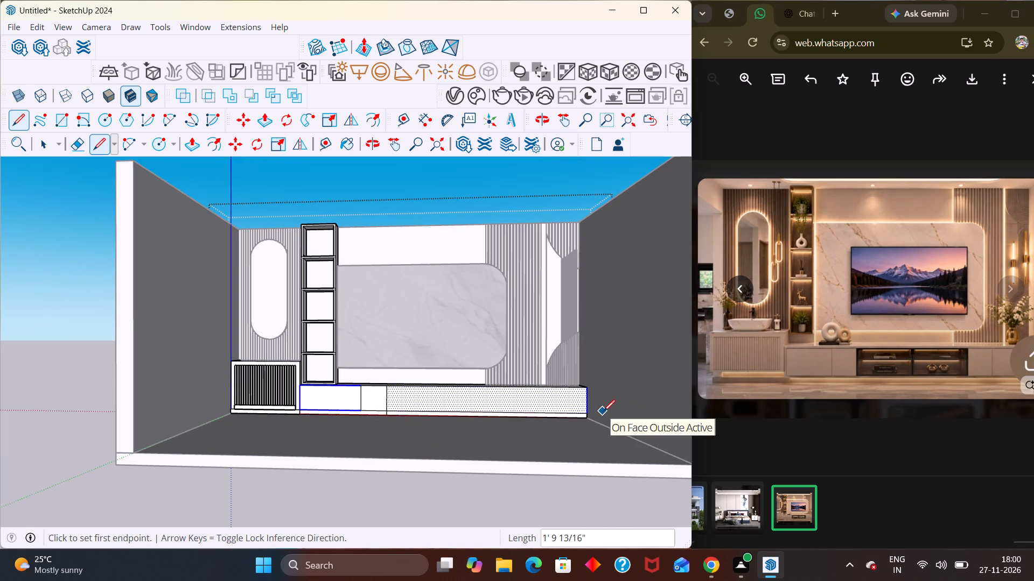
Draw two more vertical dividing lines, about 1' 6 1/2" high, on the cabinet front toward the fluted panel end.
{"action": "scroll", "coordinate": [986, 349], "scroll_direction": "down", "scroll_amount": 4}
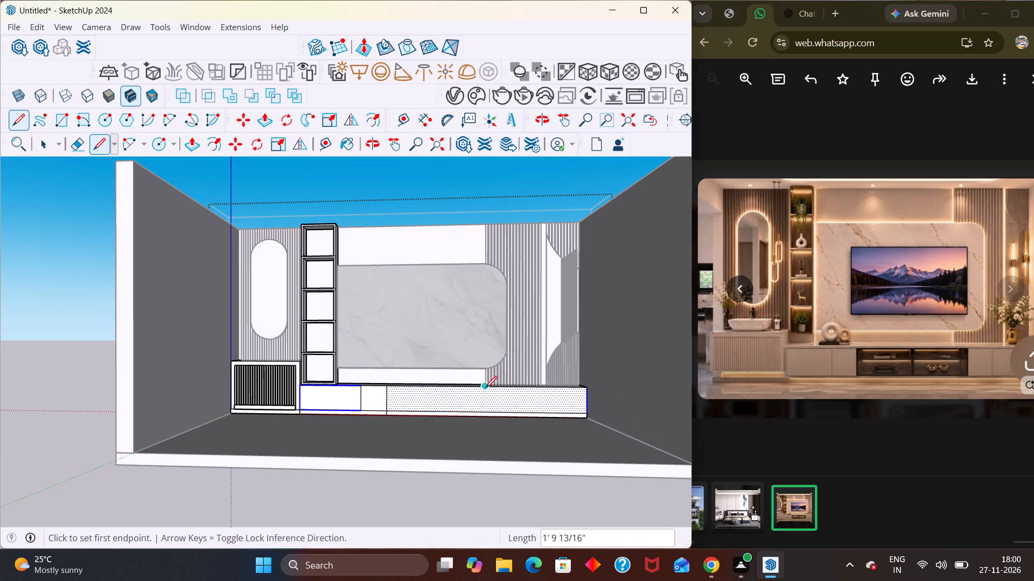
{"action": "left_click", "coordinate": [521, 386]}
{"action": "left_click", "coordinate": [522, 412]}
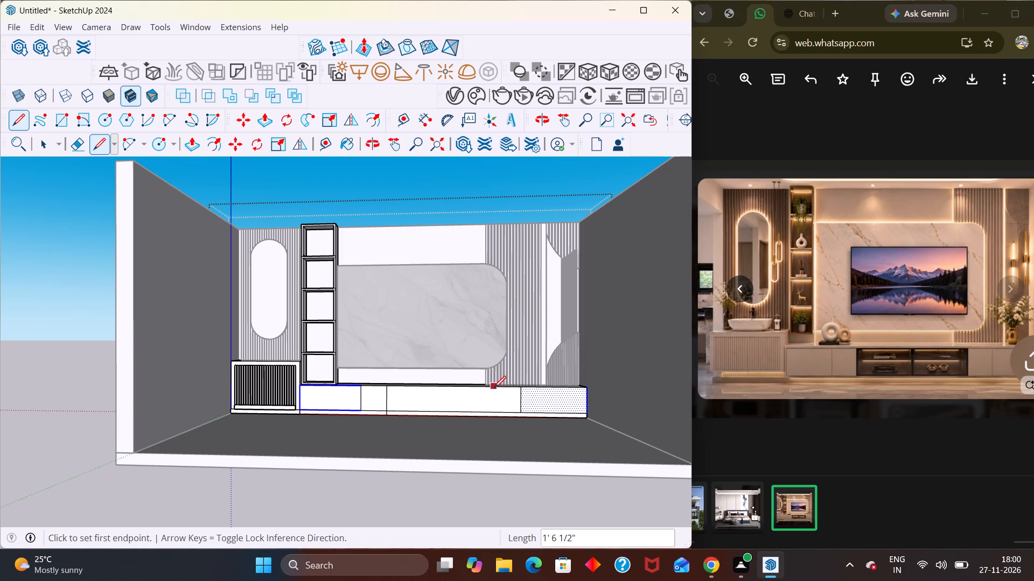
{"action": "left_click", "coordinate": [494, 388]}
{"action": "left_click", "coordinate": [493, 410]}
Erase the surplus bit of the second dividing line that runs down into the cabinet's base strip.
{"action": "middle_click_drag", "start_coordinate": [452, 416], "coordinate": [479, 435]}
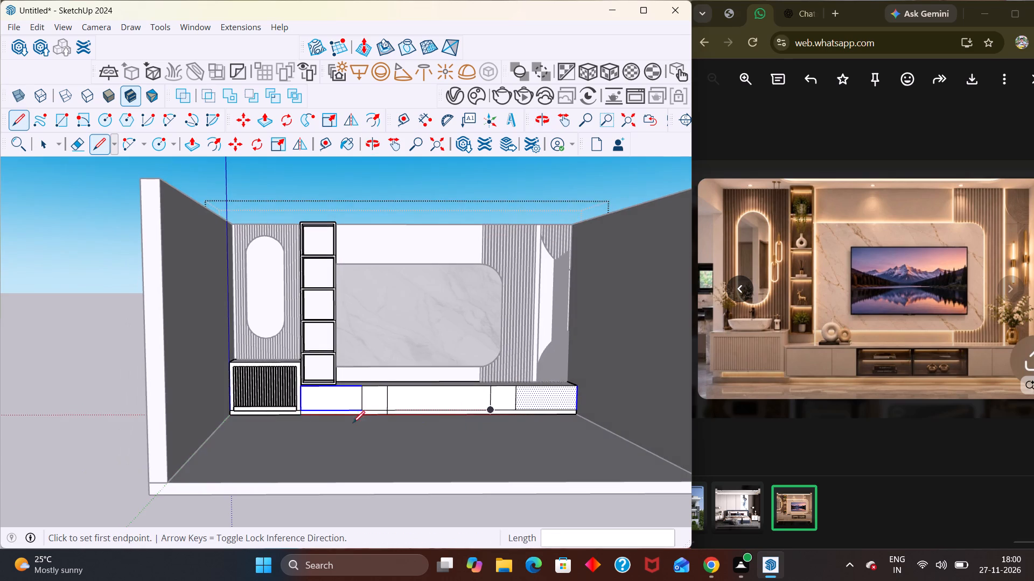
{"action": "scroll", "coordinate": [353, 423], "scroll_direction": "up", "scroll_amount": 6}
{"action": "key", "text": "e"}
{"action": "scroll", "coordinate": [392, 402], "scroll_direction": "up", "scroll_amount": 4}
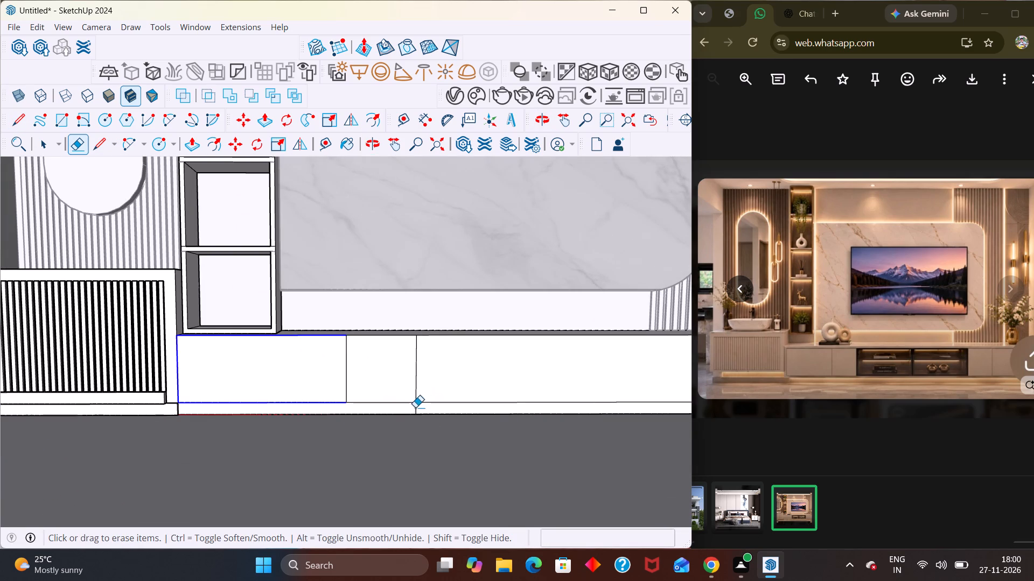
{"action": "left_click", "coordinate": [415, 407]}
{"action": "scroll", "coordinate": [415, 407], "scroll_direction": "down", "scroll_amount": 9}
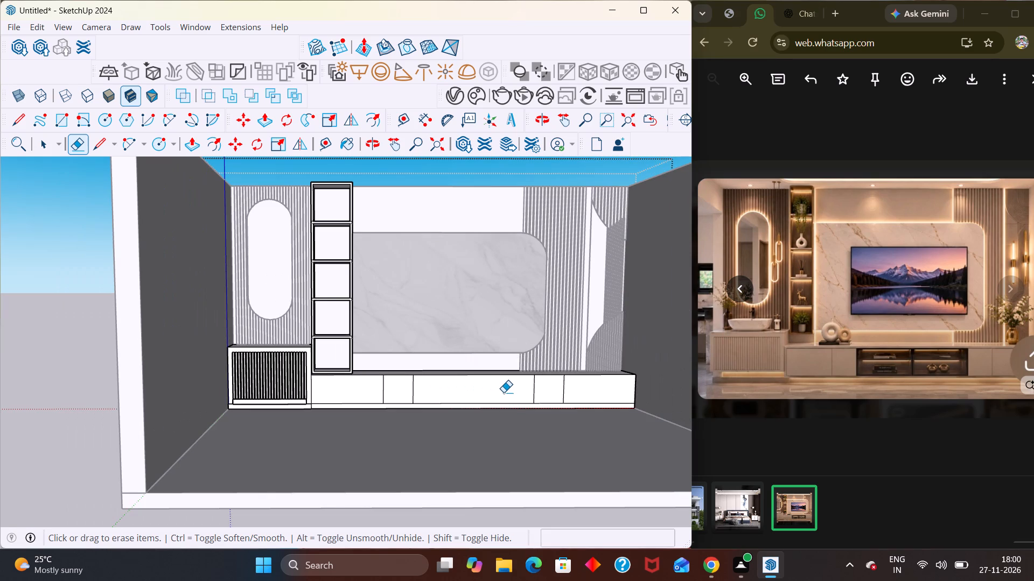
Split the cabinet's wide central section into four drawer fronts with a vertical centre line and mid-height horizontal lines, and leave the group.
{"action": "key", "text": "l"}
{"action": "left_click", "coordinate": [472, 376]}
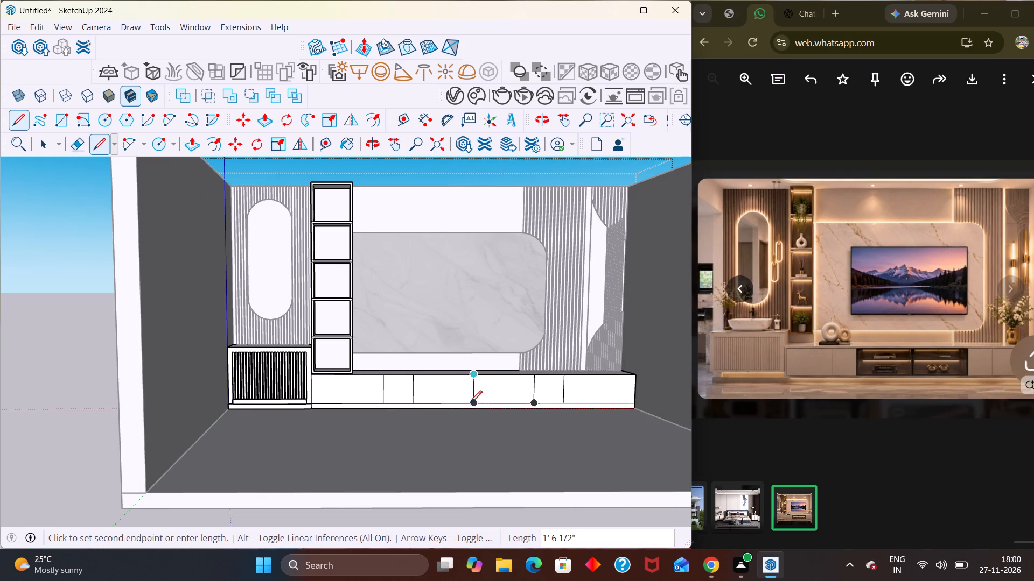
{"action": "left_click", "coordinate": [471, 406]}
{"action": "left_click", "coordinate": [474, 392]}
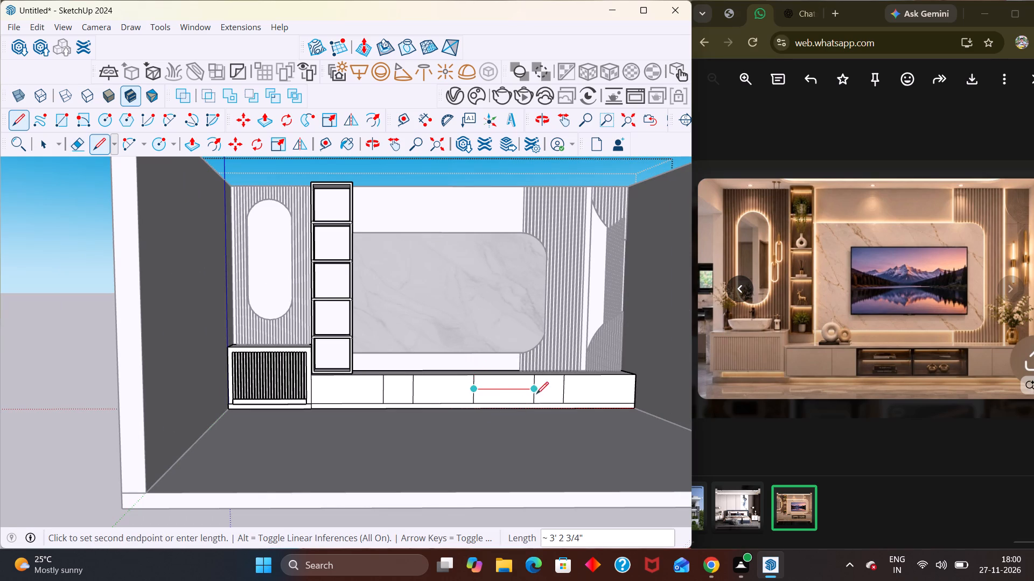
{"action": "left_click", "coordinate": [535, 392]}
{"action": "left_click", "coordinate": [477, 390]}
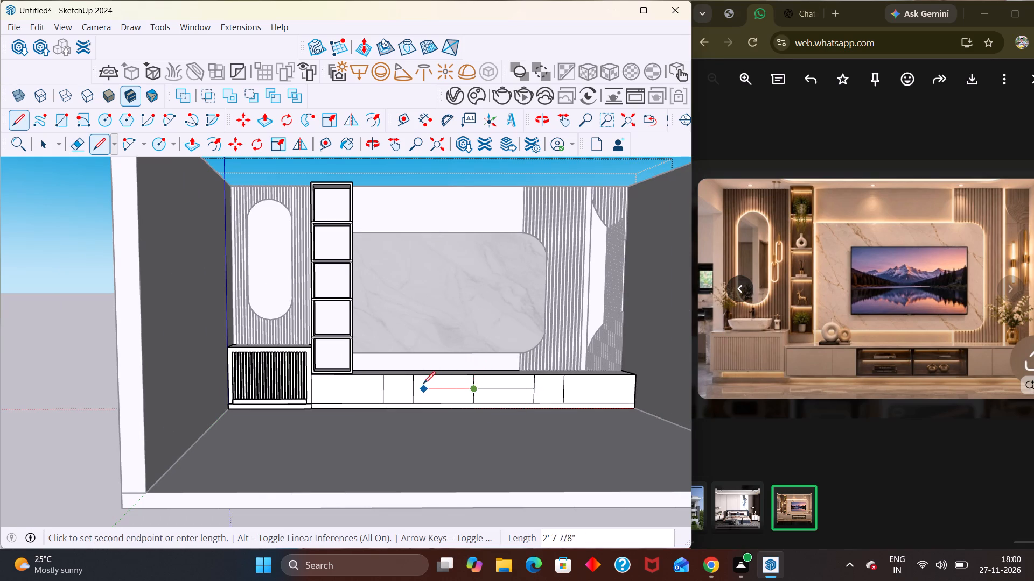
{"action": "left_click", "coordinate": [411, 389]}
{"action": "scroll", "coordinate": [419, 389], "scroll_direction": "down", "scroll_amount": 5}
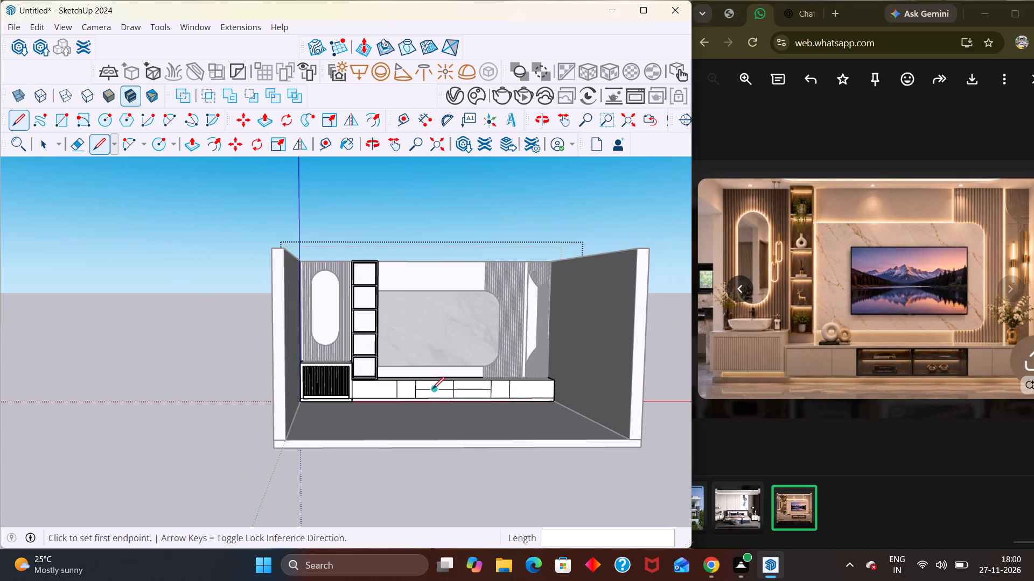
{"action": "key", "text": "space"}
{"action": "scroll", "coordinate": [448, 385], "scroll_direction": "down", "scroll_amount": 5}
{"action": "left_click", "coordinate": [510, 485]}
Reopen the cabinet group and offset the upper drawer front nearer the shelving inward by about 1".
{"action": "scroll", "coordinate": [548, 396], "scroll_direction": "up", "scroll_amount": 7}
{"action": "middle_click_drag", "start_coordinate": [417, 388], "coordinate": [414, 388]}
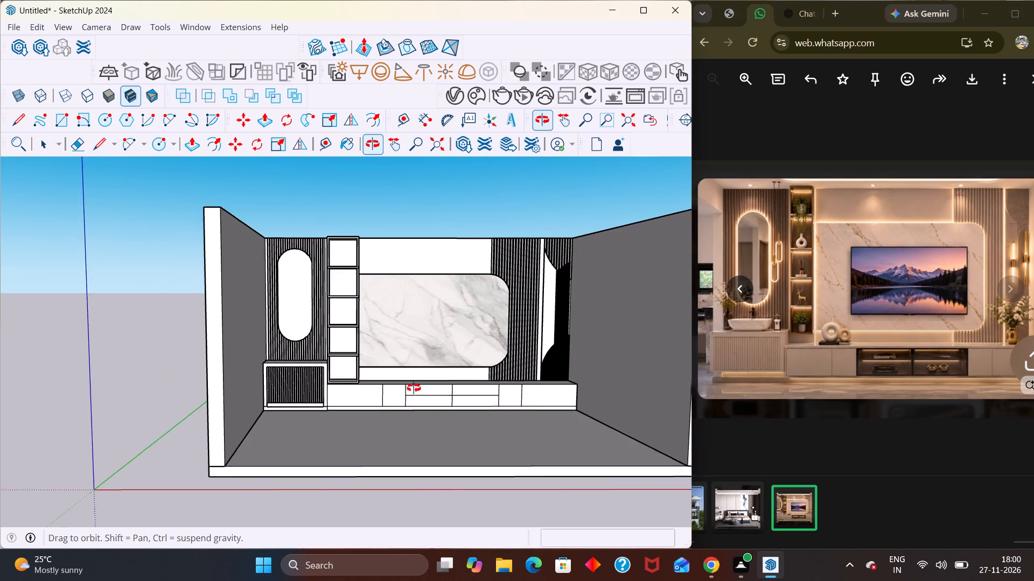
{"action": "middle_click_drag", "start_coordinate": [414, 388], "coordinate": [399, 377]}
{"action": "scroll", "coordinate": [406, 380], "scroll_direction": "up", "scroll_amount": 3}
{"action": "middle_click_drag", "start_coordinate": [463, 390], "coordinate": [416, 408]}
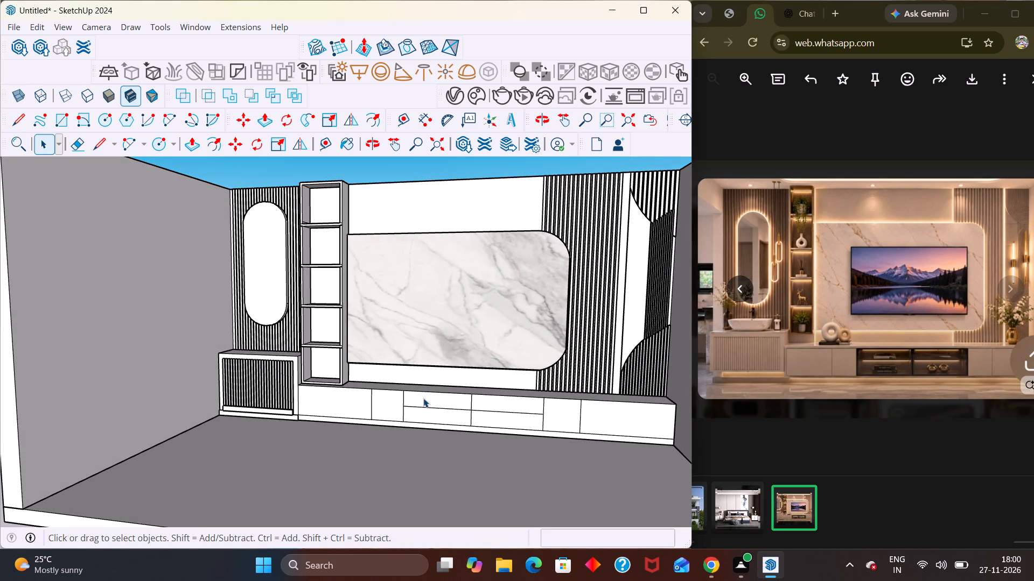
{"action": "scroll", "coordinate": [472, 408], "scroll_direction": "up", "scroll_amount": 5}
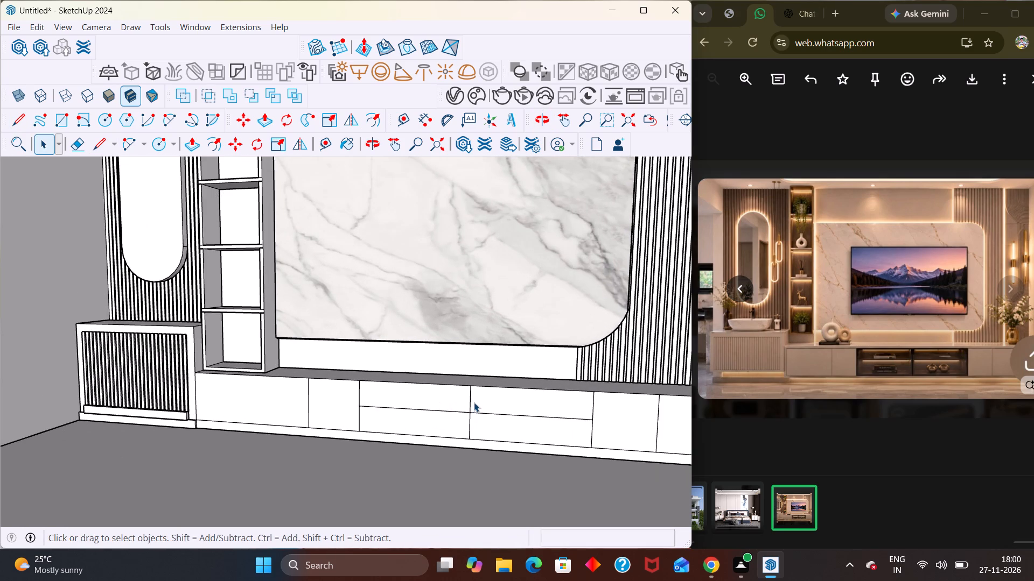
{"action": "scroll", "coordinate": [474, 402], "scroll_direction": "up", "scroll_amount": 8}
{"action": "middle_click", "coordinate": [476, 441]}
{"action": "scroll", "coordinate": [476, 444], "scroll_direction": "up", "scroll_amount": 1}
{"action": "scroll", "coordinate": [481, 426], "scroll_direction": "down", "scroll_amount": 4}
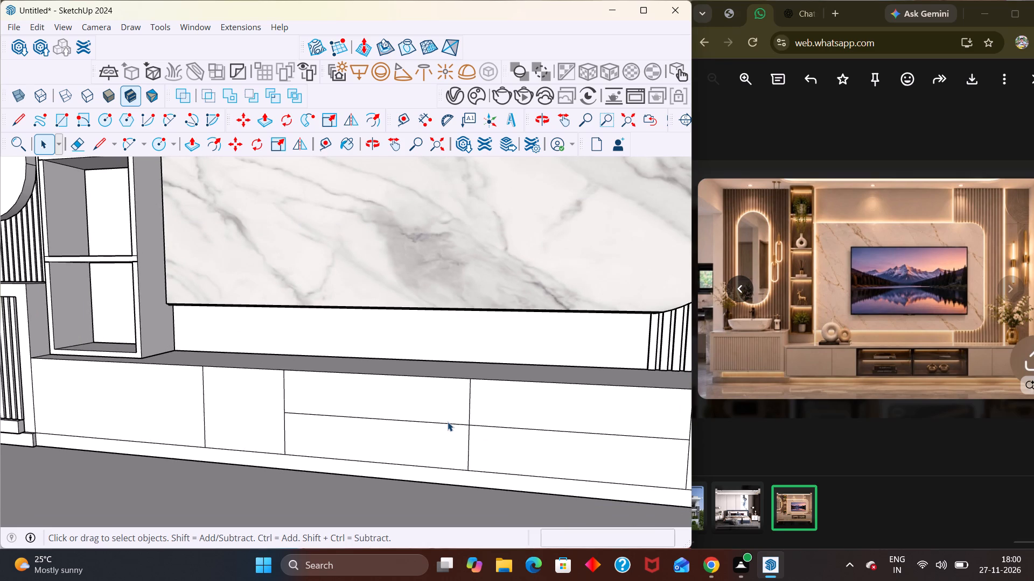
{"action": "scroll", "coordinate": [455, 422], "scroll_direction": "down", "scroll_amount": 1}
{"action": "middle_click", "coordinate": [485, 460]}
{"action": "double_click", "coordinate": [400, 393]}
{"action": "left_click", "coordinate": [402, 401]}
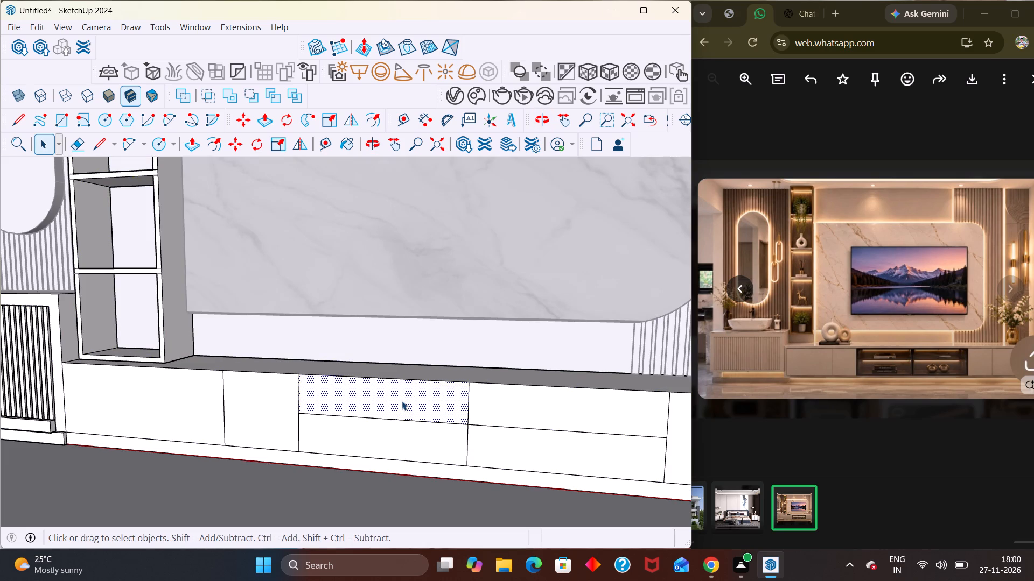
{"action": "key", "text": "f"}
{"action": "left_click", "coordinate": [399, 402]}
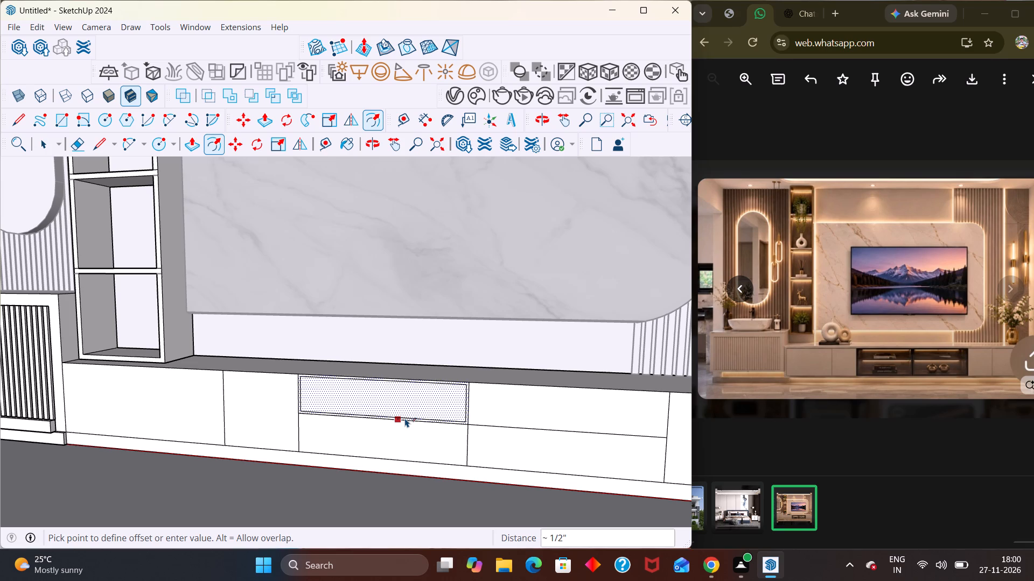
{"action": "left_click", "coordinate": [402, 416]}
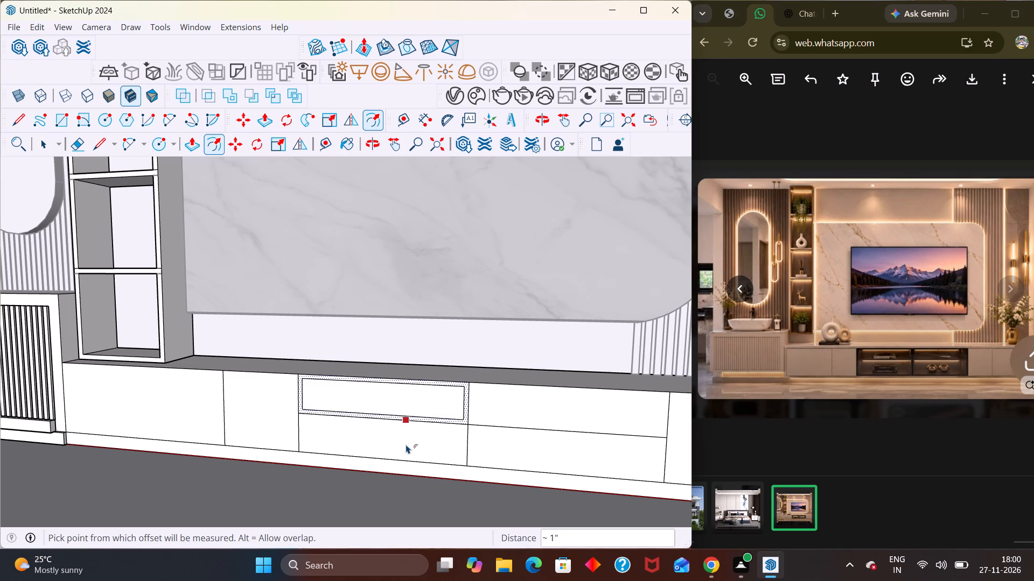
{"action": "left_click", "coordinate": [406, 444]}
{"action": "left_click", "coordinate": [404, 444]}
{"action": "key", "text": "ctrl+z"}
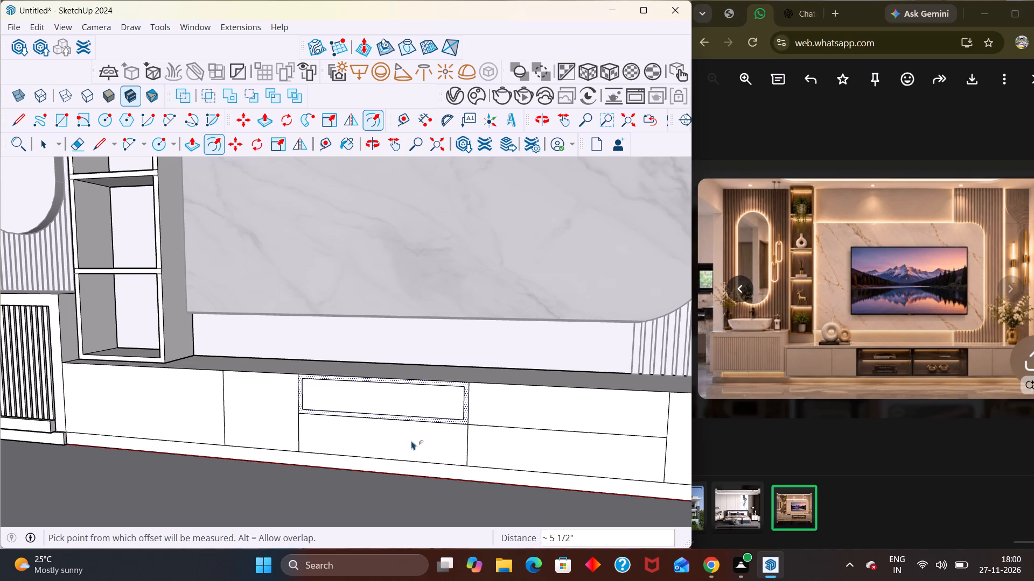
Offset the lower drawer front nearer the shelving inward by about 1 1/8".
{"action": "key", "text": "space"}
{"action": "left_click", "coordinate": [403, 442]}
{"action": "key", "text": "f"}
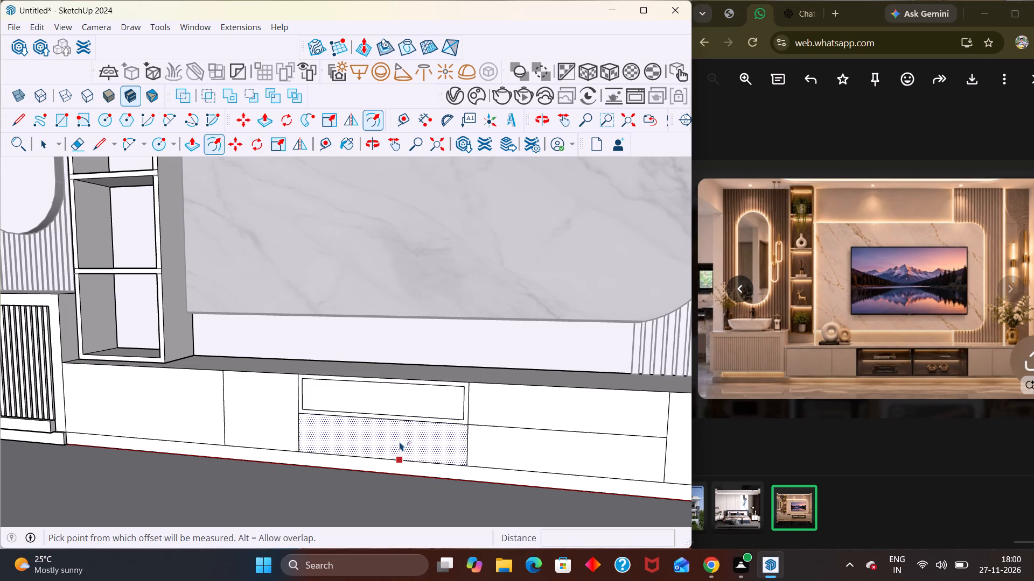
{"action": "double_click", "coordinate": [400, 442]}
{"action": "key", "text": "ctrl+z"}
{"action": "left_click", "coordinate": [391, 442]}
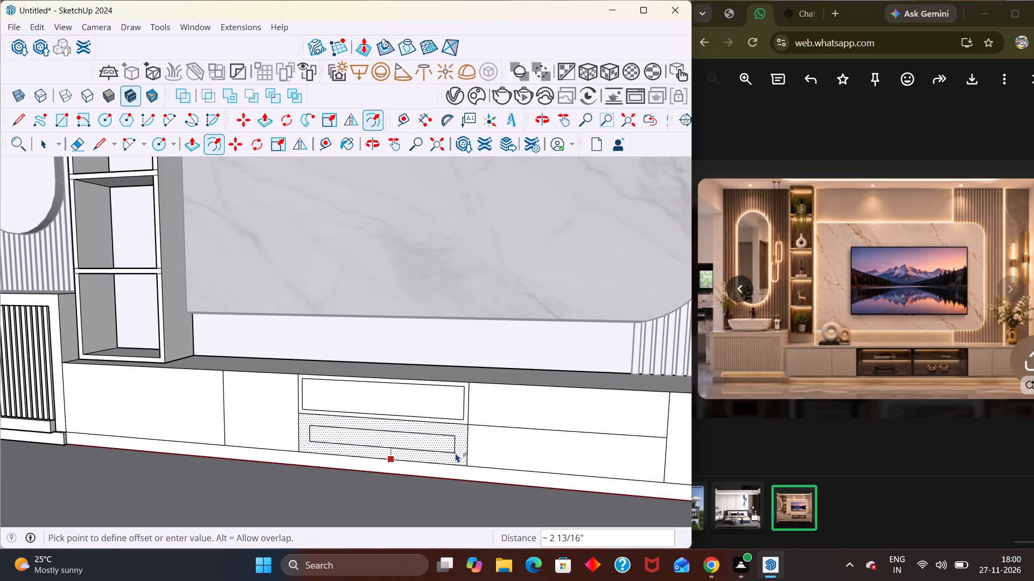
{"action": "left_click", "coordinate": [462, 460]}
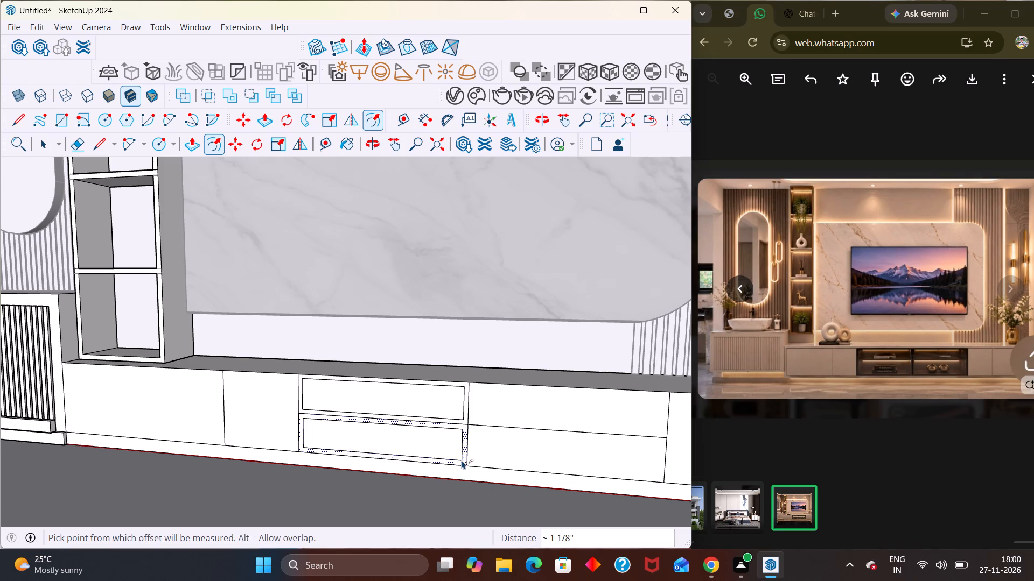
Repeat the same inward offset on the lower drawer front nearer the fluted panel.
{"action": "key", "text": "space"}
{"action": "left_click", "coordinate": [508, 450]}
{"action": "double_click", "coordinate": [508, 450]}
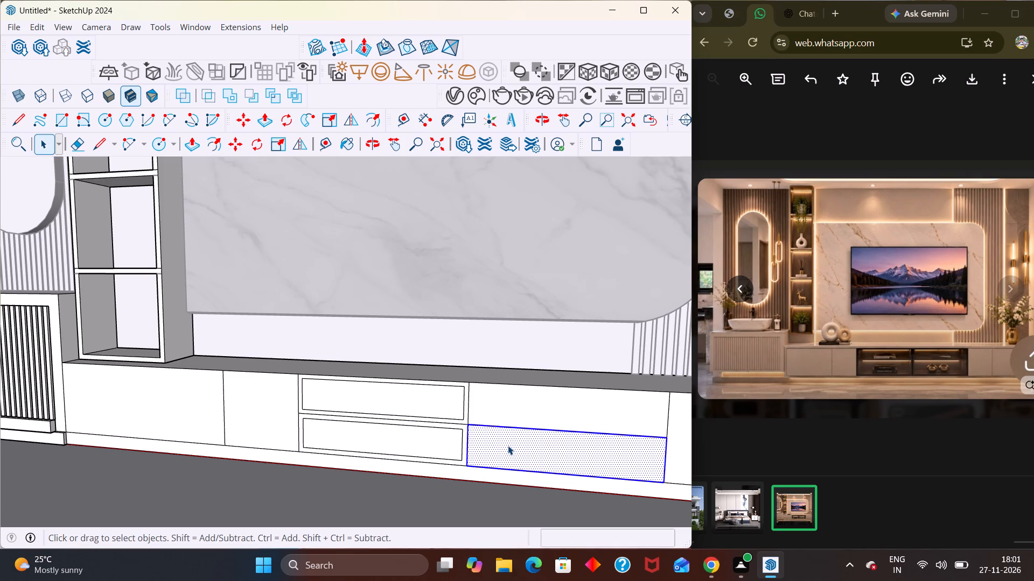
{"action": "left_click", "coordinate": [512, 452]}
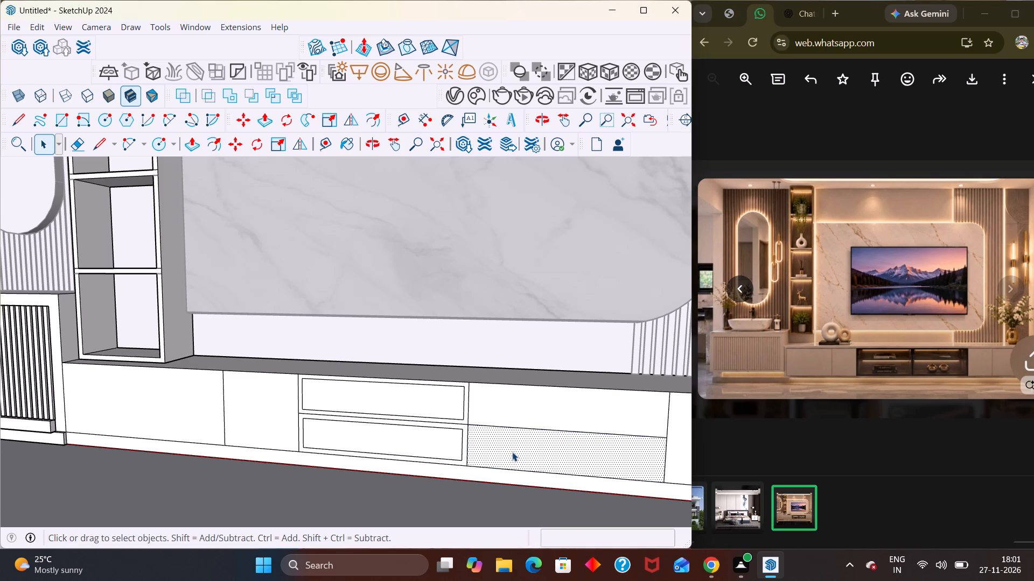
{"action": "key", "text": "f"}
{"action": "double_click", "coordinate": [512, 452]}
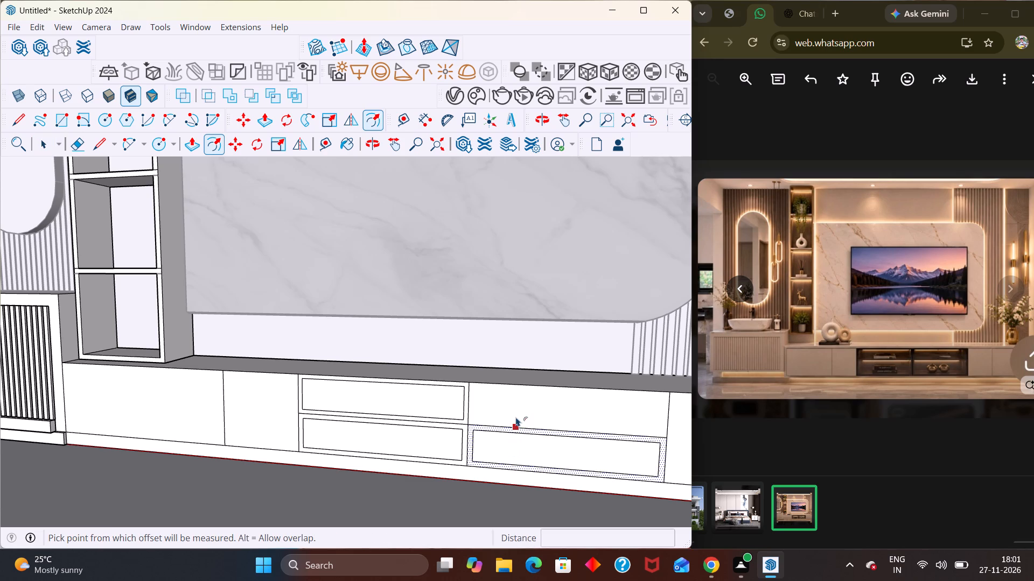
Repeat the inward offset on the upper drawer front nearer the fluted panel and leave the cabinet group.
{"action": "key", "text": "space"}
{"action": "left_click", "coordinate": [516, 410]}
{"action": "left_click", "coordinate": [516, 410]}
{"action": "key", "text": "f"}
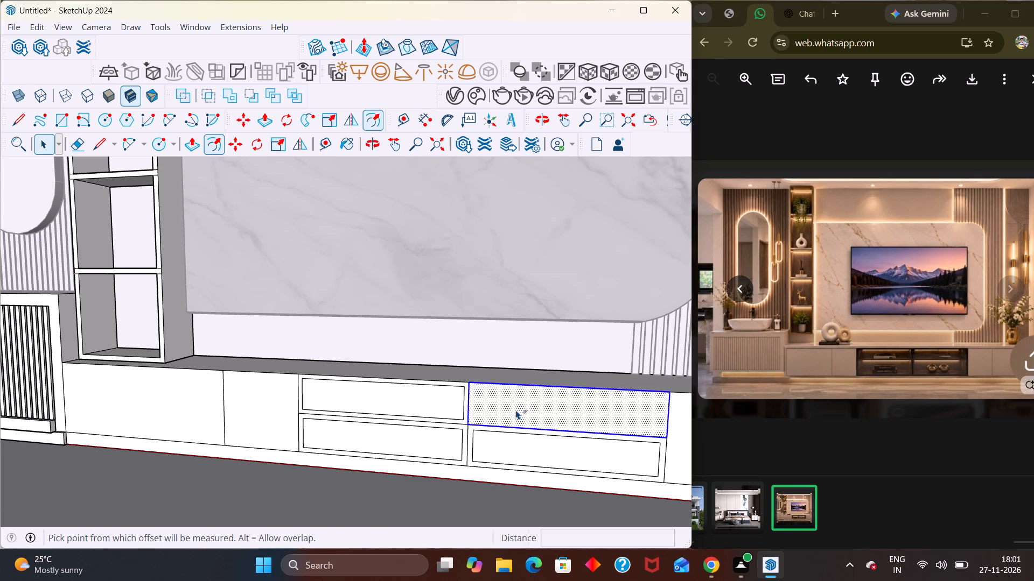
{"action": "double_click", "coordinate": [516, 410]}
{"action": "scroll", "coordinate": [465, 423], "scroll_direction": "down", "scroll_amount": 15}
{"action": "key", "text": "space"}
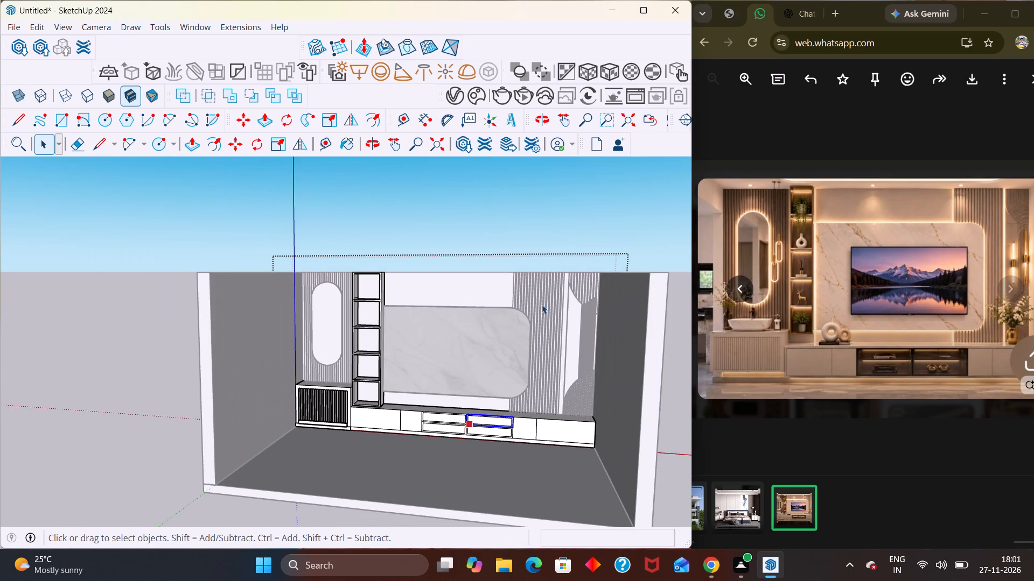
{"action": "left_click", "coordinate": [524, 226]}
Examine the cabinet's framed drawer fronts and the whole TV wall from several angles.
{"action": "middle_click_drag", "start_coordinate": [452, 389], "coordinate": [471, 372]}
{"action": "scroll", "coordinate": [458, 391], "scroll_direction": "up", "scroll_amount": 2}
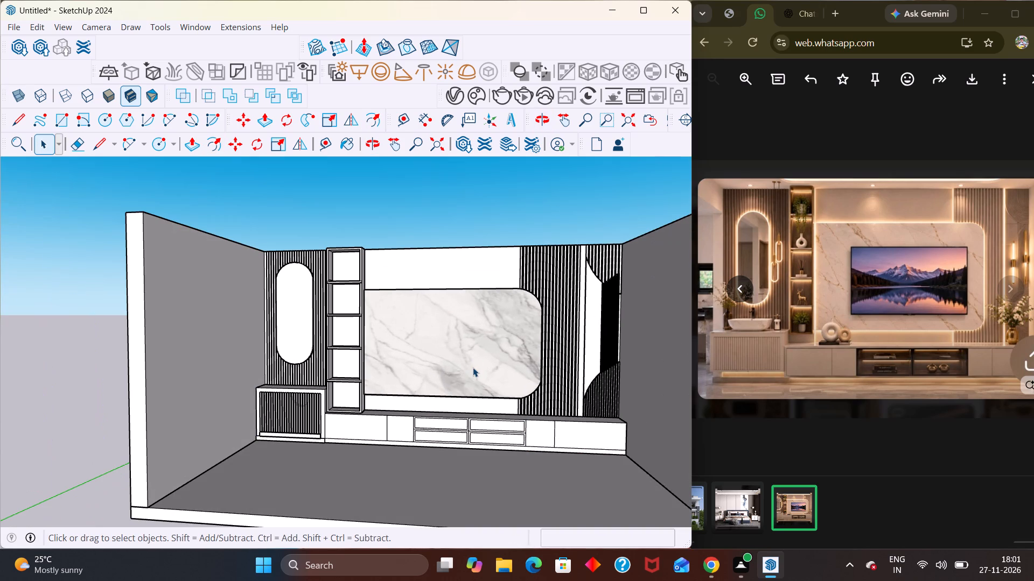
{"action": "scroll", "coordinate": [498, 408], "scroll_direction": "down", "scroll_amount": 7}
{"action": "middle_click_drag", "start_coordinate": [537, 471], "coordinate": [532, 413]}
{"action": "scroll", "coordinate": [537, 471], "scroll_direction": "up", "scroll_amount": 4}
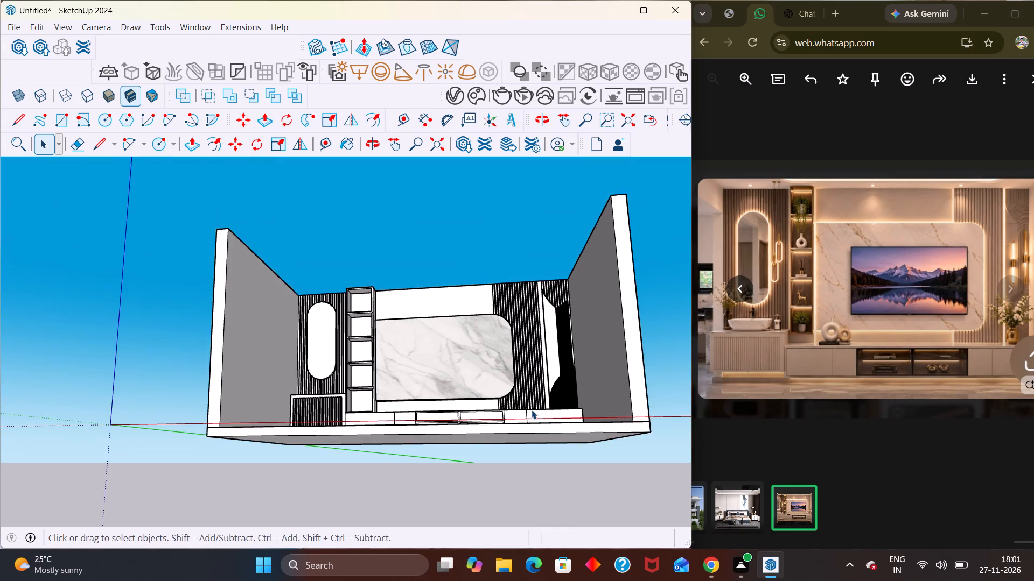
{"action": "middle_click_drag", "start_coordinate": [532, 411], "coordinate": [530, 462]}
{"action": "scroll", "coordinate": [530, 462], "scroll_direction": "up", "scroll_amount": 1}
{"action": "scroll", "coordinate": [464, 449], "scroll_direction": "up", "scroll_amount": 2}
{"action": "scroll", "coordinate": [454, 439], "scroll_direction": "down", "scroll_amount": 6}
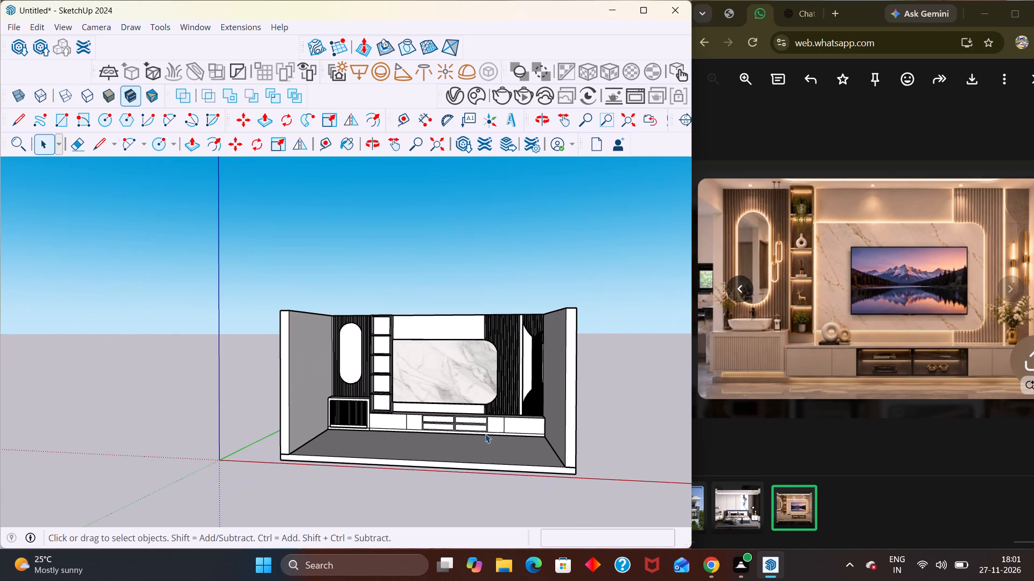
Examine the whole room model from the front, above and the side, checking the TV wall, shelving and cabinets.
{"action": "left_click", "coordinate": [609, 418]}
{"action": "scroll", "coordinate": [390, 413], "scroll_direction": "up", "scroll_amount": 6}
{"action": "middle_click_drag", "start_coordinate": [476, 357], "coordinate": [469, 423]}
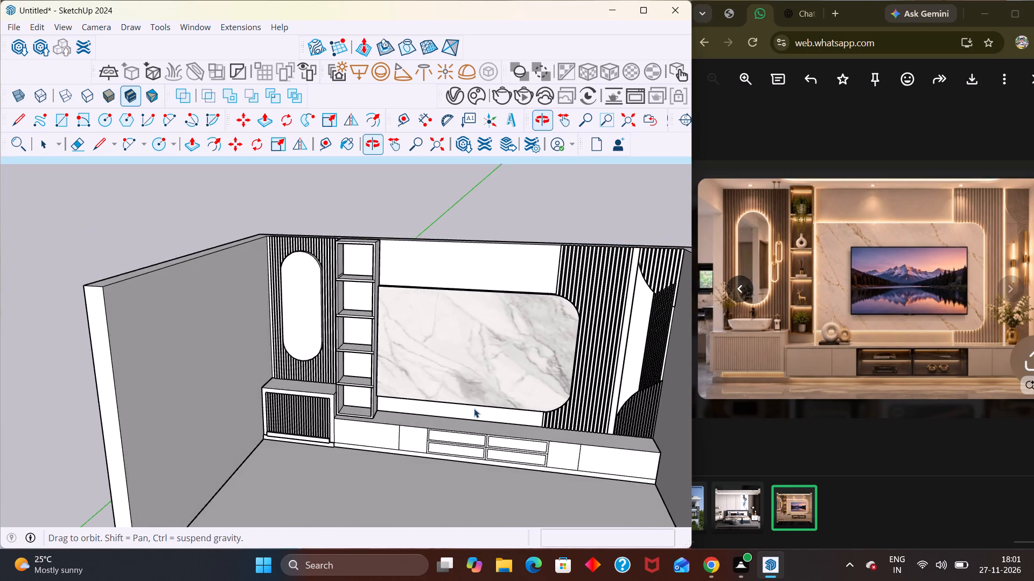
{"action": "scroll", "coordinate": [527, 345], "scroll_direction": "down", "scroll_amount": 7}
{"action": "middle_click_drag", "start_coordinate": [533, 372], "coordinate": [525, 351]}
{"action": "scroll", "coordinate": [525, 350], "scroll_direction": "up", "scroll_amount": 4}
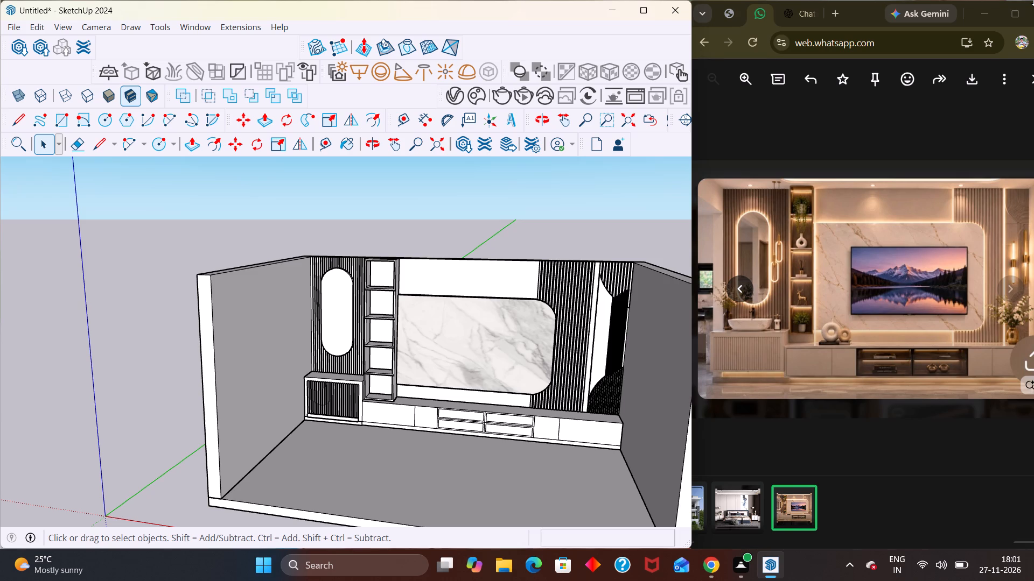
{"action": "scroll", "coordinate": [988, 24], "scroll_direction": "down", "scroll_amount": 6}
{"action": "scroll", "coordinate": [876, 72], "scroll_direction": "down", "scroll_amount": 5}
{"action": "scroll", "coordinate": [494, 233], "scroll_direction": "down", "scroll_amount": 15}
{"action": "left_click", "coordinate": [585, 320]}
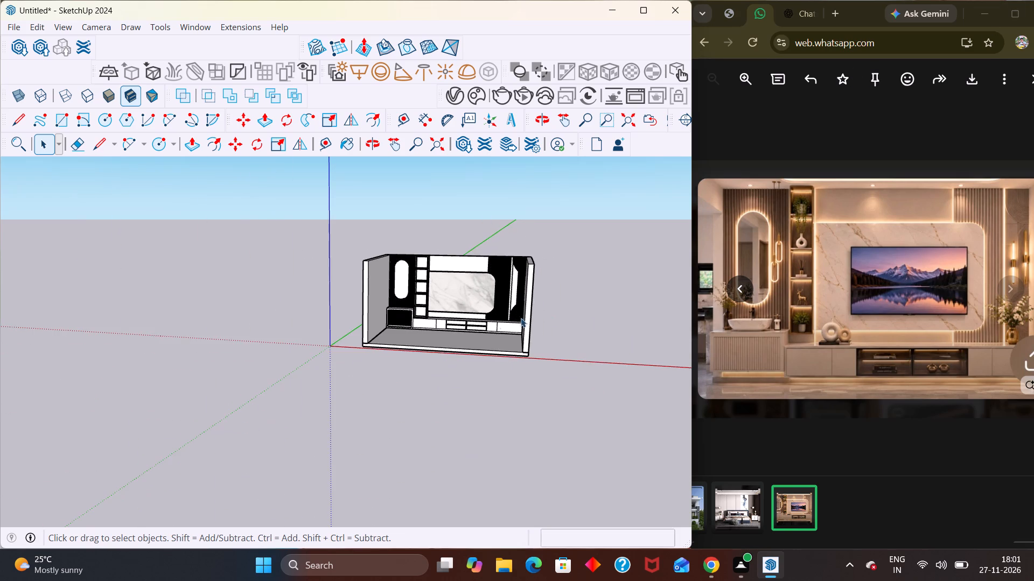
{"action": "scroll", "coordinate": [418, 322], "scroll_direction": "up", "scroll_amount": 3}
{"action": "middle_click_drag", "start_coordinate": [452, 244], "coordinate": [469, 227]}
{"action": "scroll", "coordinate": [573, 253], "scroll_direction": "up", "scroll_amount": 1}
{"action": "scroll", "coordinate": [469, 227], "scroll_direction": "up", "scroll_amount": 6}
{"action": "middle_click_drag", "start_coordinate": [528, 261], "coordinate": [535, 274]}
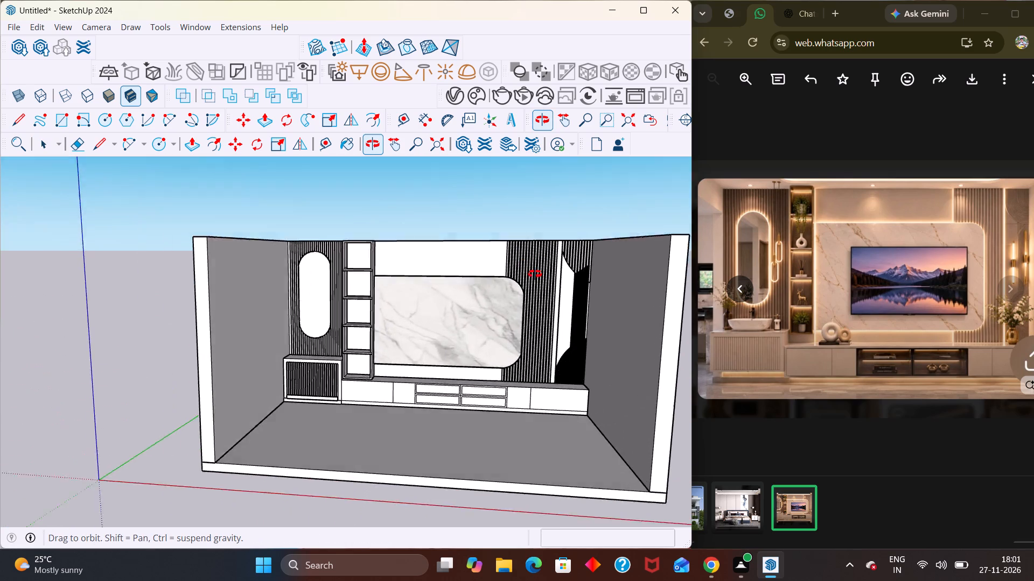
{"action": "middle_click_drag", "start_coordinate": [535, 274], "coordinate": [555, 292]}
{"action": "scroll", "coordinate": [555, 292], "scroll_direction": "up", "scroll_amount": 1}
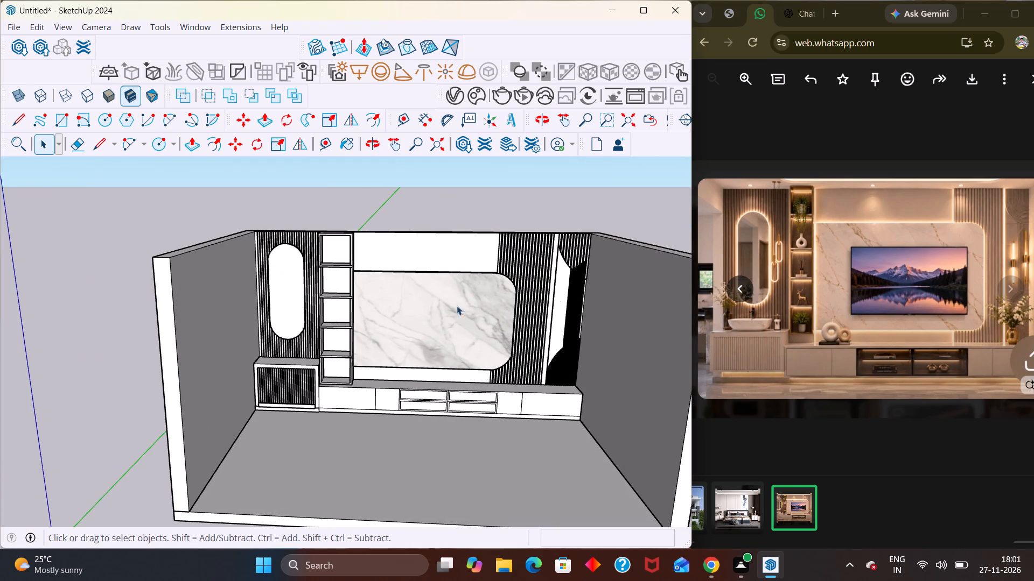
{"action": "scroll", "coordinate": [354, 296], "scroll_direction": "down", "scroll_amount": 4}
{"action": "scroll", "coordinate": [290, 312], "scroll_direction": "up", "scroll_amount": 1}
{"action": "scroll", "coordinate": [288, 312], "scroll_direction": "down", "scroll_amount": 2}
{"action": "middle_click_drag", "start_coordinate": [457, 325], "coordinate": [312, 309]}
{"action": "scroll", "coordinate": [307, 314], "scroll_direction": "up", "scroll_amount": 6}
{"action": "middle_click_drag", "start_coordinate": [350, 280], "coordinate": [329, 337]}
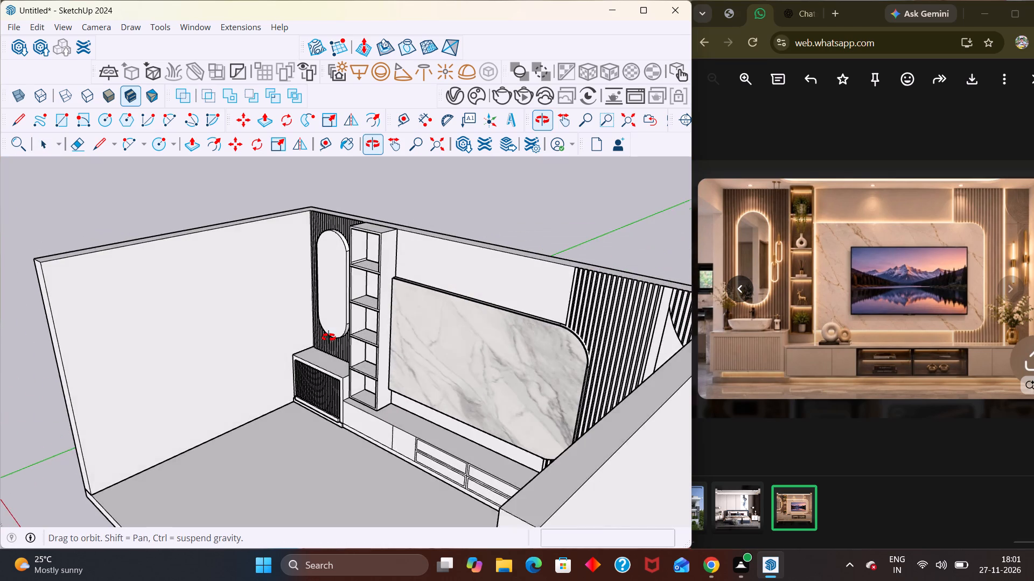
{"action": "middle_click_drag", "start_coordinate": [329, 337], "coordinate": [330, 337]}
{"action": "scroll", "coordinate": [337, 324], "scroll_direction": "up", "scroll_amount": 1}
{"action": "scroll", "coordinate": [339, 318], "scroll_direction": "down", "scroll_amount": 5}
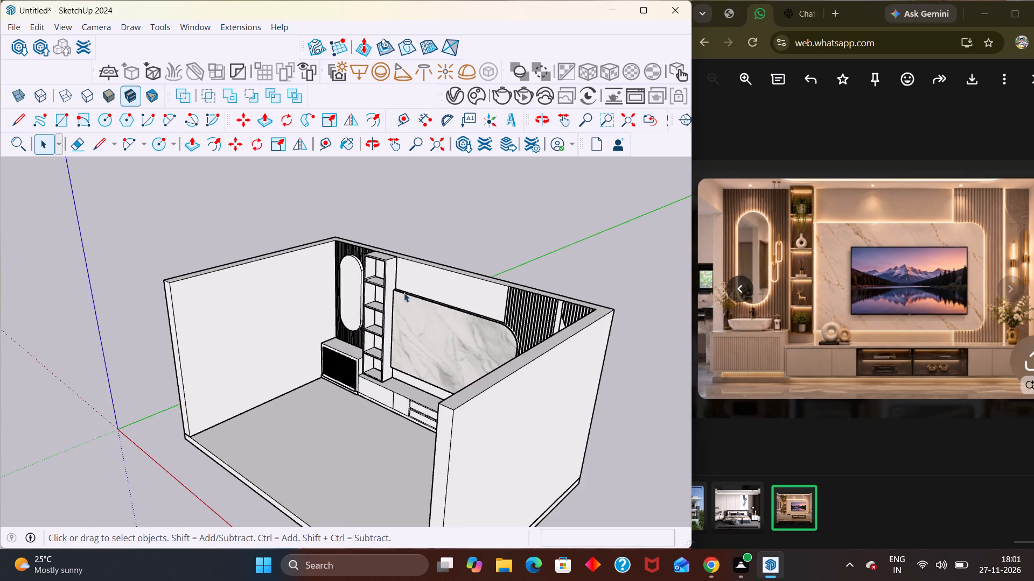
{"action": "middle_click_drag", "start_coordinate": [398, 321], "coordinate": [549, 292]}
Inspect the fluted strips around the curved panel beside the side wall up close, then review the full TV wall.
{"action": "scroll", "coordinate": [549, 292], "scroll_direction": "up", "scroll_amount": 6}
{"action": "scroll", "coordinate": [569, 223], "scroll_direction": "up", "scroll_amount": 2}
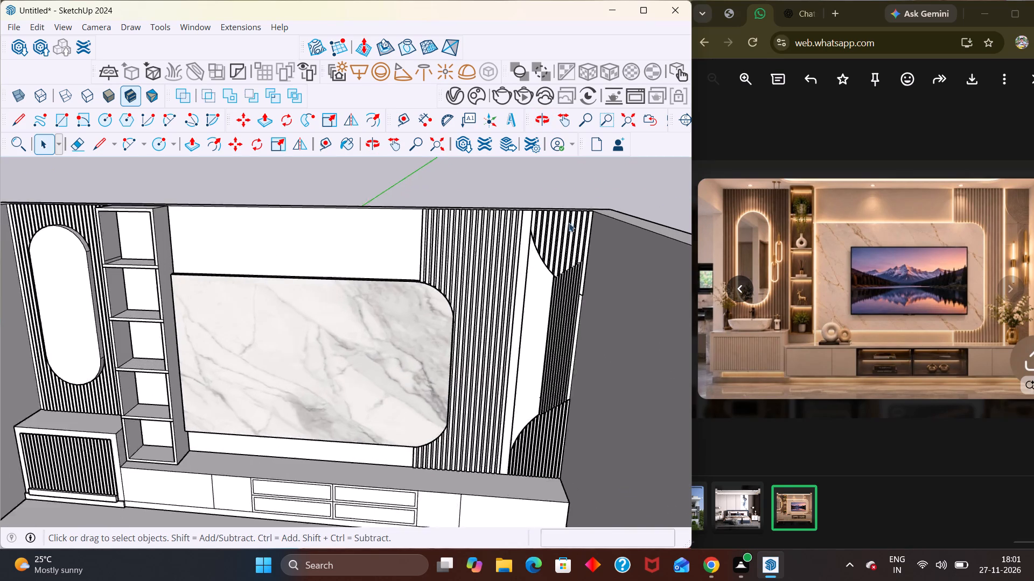
{"action": "scroll", "coordinate": [569, 223], "scroll_direction": "up", "scroll_amount": 6}
{"action": "middle_click_drag", "start_coordinate": [569, 261], "coordinate": [550, 352]}
{"action": "scroll", "coordinate": [550, 352], "scroll_direction": "up", "scroll_amount": 7}
{"action": "scroll", "coordinate": [582, 282], "scroll_direction": "up", "scroll_amount": 8}
{"action": "scroll", "coordinate": [582, 282], "scroll_direction": "down", "scroll_amount": 1}
{"action": "scroll", "coordinate": [582, 282], "scroll_direction": "up", "scroll_amount": 6}
{"action": "middle_click_drag", "start_coordinate": [555, 329], "coordinate": [550, 448]}
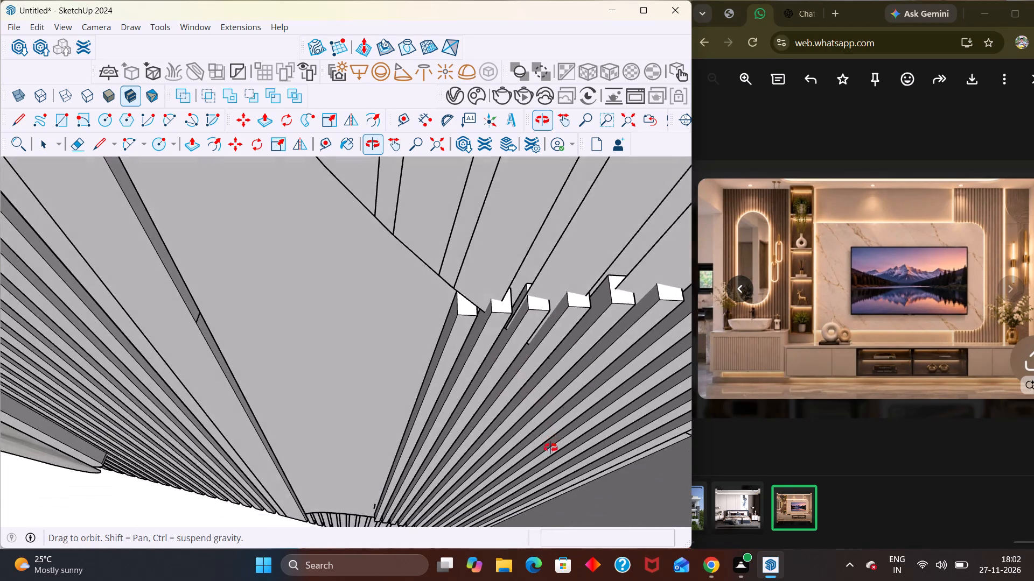
{"action": "middle_click_drag", "start_coordinate": [550, 448], "coordinate": [537, 281]}
{"action": "scroll", "coordinate": [535, 339], "scroll_direction": "up", "scroll_amount": 1}
{"action": "scroll", "coordinate": [538, 257], "scroll_direction": "down", "scroll_amount": 5}
{"action": "scroll", "coordinate": [491, 247], "scroll_direction": "up", "scroll_amount": 1}
{"action": "scroll", "coordinate": [488, 248], "scroll_direction": "down", "scroll_amount": 18}
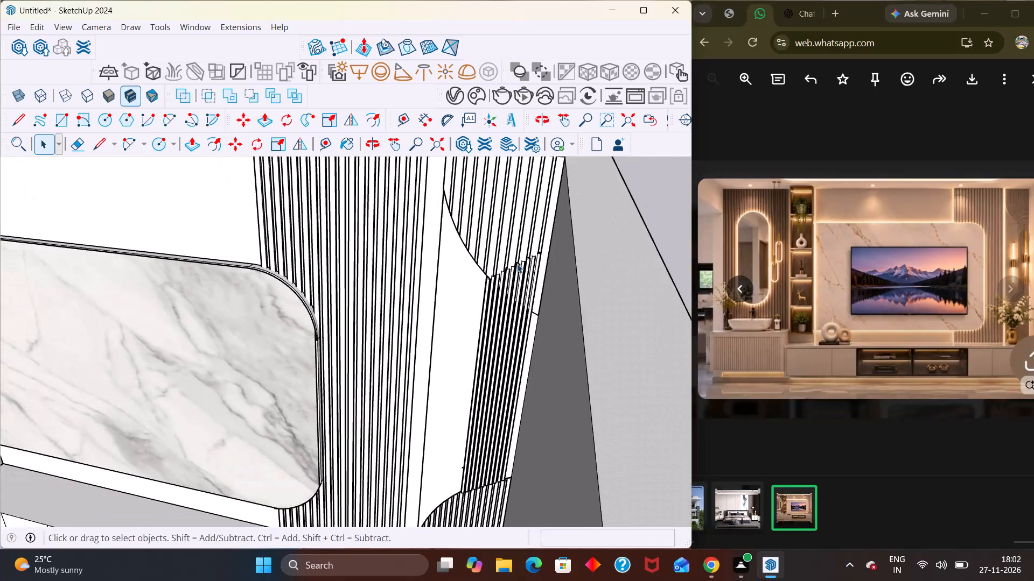
{"action": "scroll", "coordinate": [516, 264], "scroll_direction": "down", "scroll_amount": 12}
{"action": "middle_click_drag", "start_coordinate": [478, 265], "coordinate": [517, 245]}
{"action": "middle_click_drag", "start_coordinate": [336, 350], "coordinate": [326, 271]}
{"action": "scroll", "coordinate": [330, 320], "scroll_direction": "up", "scroll_amount": 1}
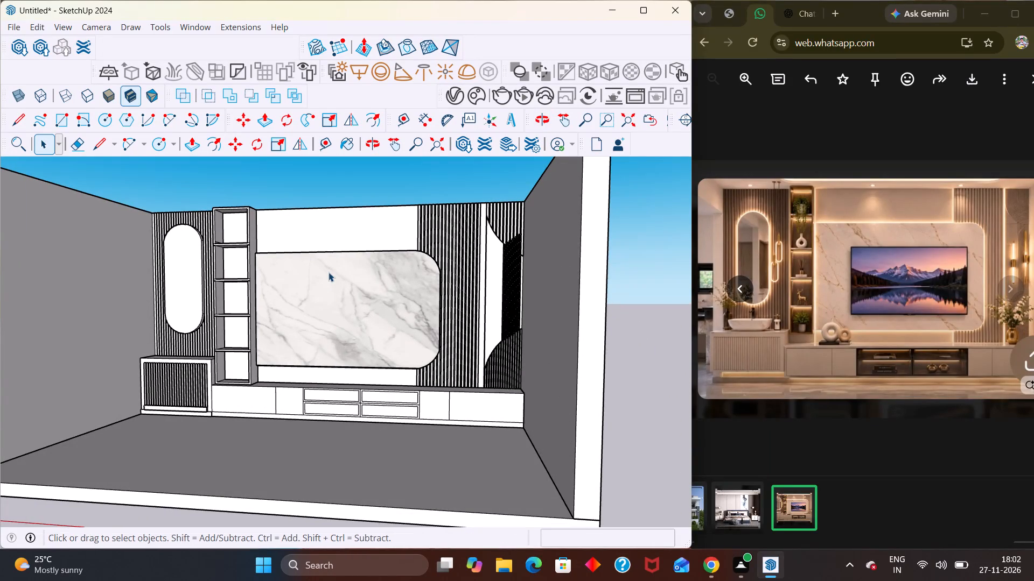
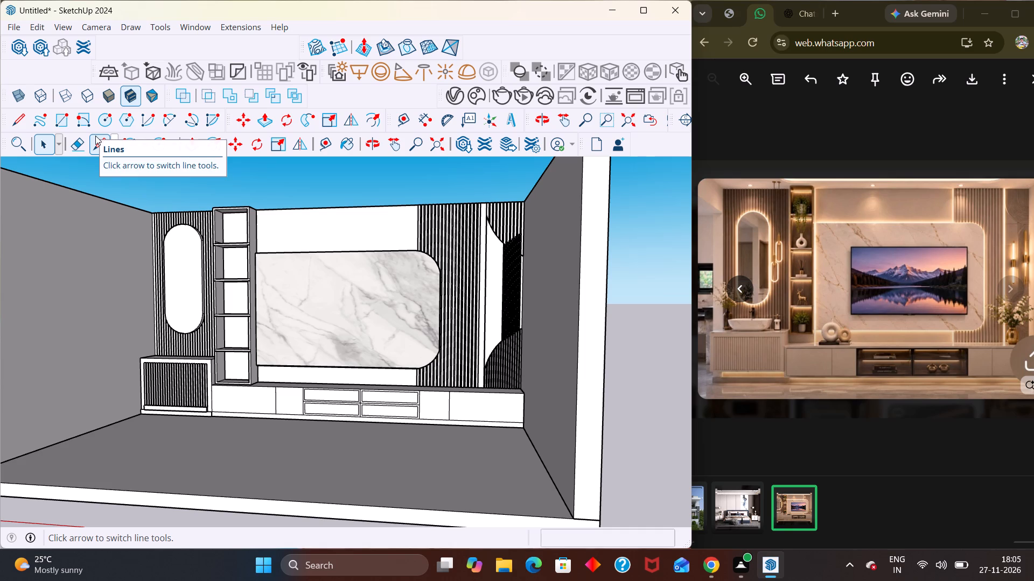
Examine the whole room model from a distance and a raised front angle, checking the overall TV wall layout.
{"action": "scroll", "coordinate": [308, 297], "scroll_direction": "down", "scroll_amount": 3}
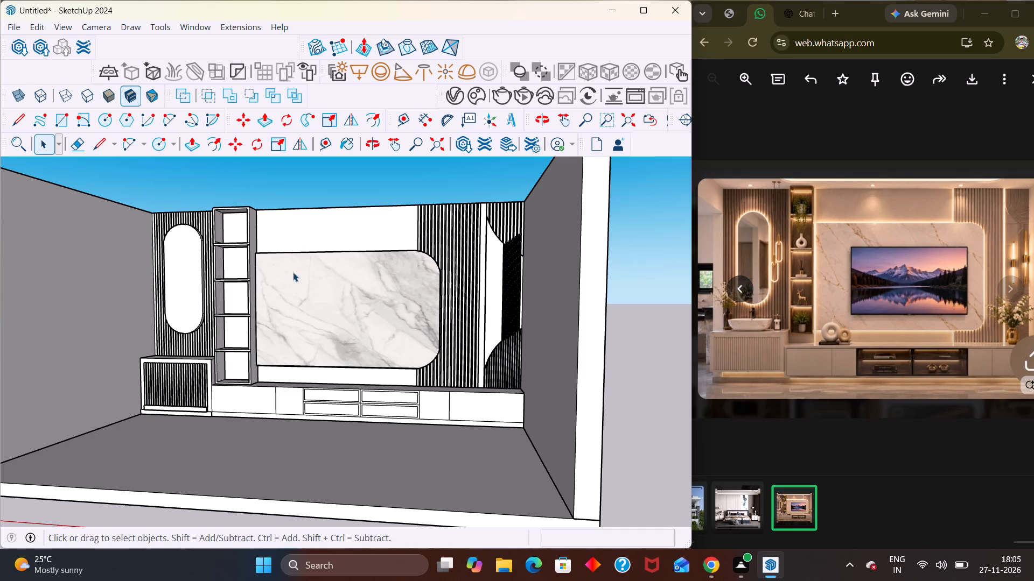
{"action": "scroll", "coordinate": [293, 272], "scroll_direction": "down", "scroll_amount": 8}
{"action": "scroll", "coordinate": [383, 253], "scroll_direction": "down", "scroll_amount": 6}
{"action": "middle_click_drag", "start_coordinate": [383, 288], "coordinate": [408, 357]}
{"action": "scroll", "coordinate": [401, 357], "scroll_direction": "up", "scroll_amount": 3}
{"action": "middle_click_drag", "start_coordinate": [408, 357], "coordinate": [403, 357]}
{"action": "middle_click_drag", "start_coordinate": [479, 321], "coordinate": [449, 297]}
{"action": "scroll", "coordinate": [449, 297], "scroll_direction": "up", "scroll_amount": 2}
{"action": "scroll", "coordinate": [435, 287], "scroll_direction": "down", "scroll_amount": 3}
{"action": "scroll", "coordinate": [442, 293], "scroll_direction": "up", "scroll_amount": 1}
{"action": "scroll", "coordinate": [442, 293], "scroll_direction": "down", "scroll_amount": 2}
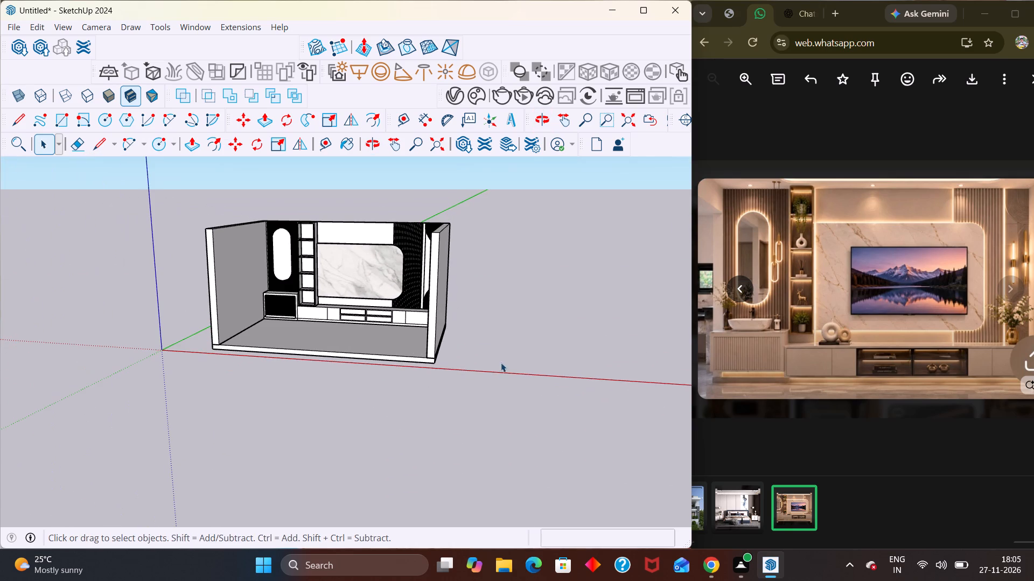
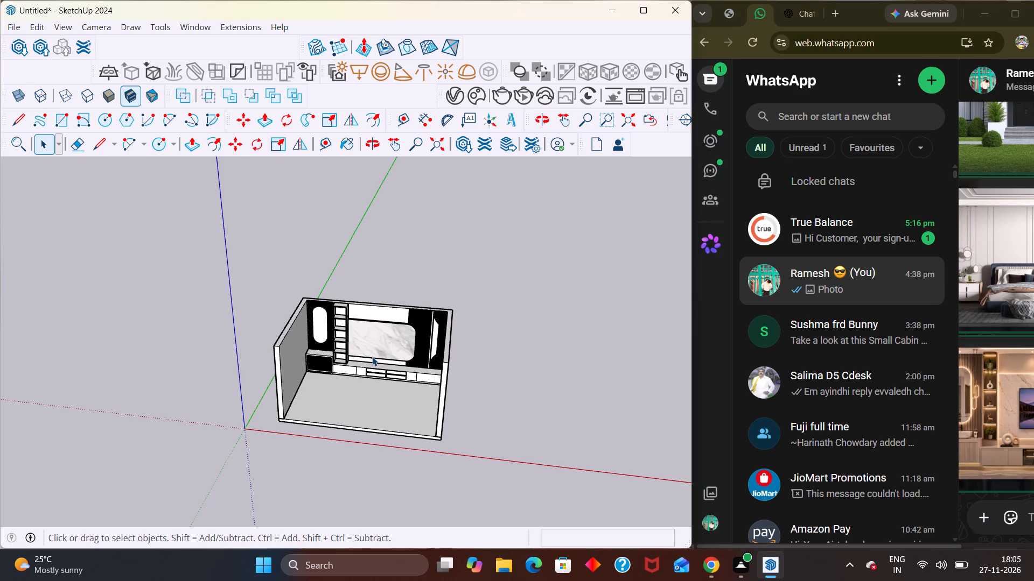
Examine the whole room model from raised and angled viewpoints, checking the walls, floor and TV wall layout.
{"action": "scroll", "coordinate": [456, 344], "scroll_direction": "down", "scroll_amount": 3}
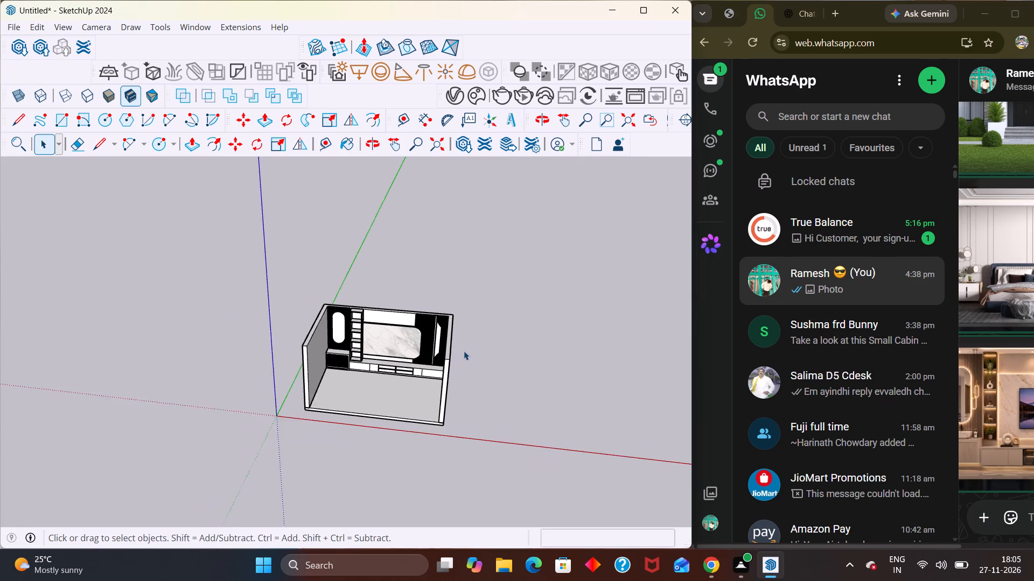
{"action": "middle_click_drag", "start_coordinate": [469, 359], "coordinate": [467, 413]}
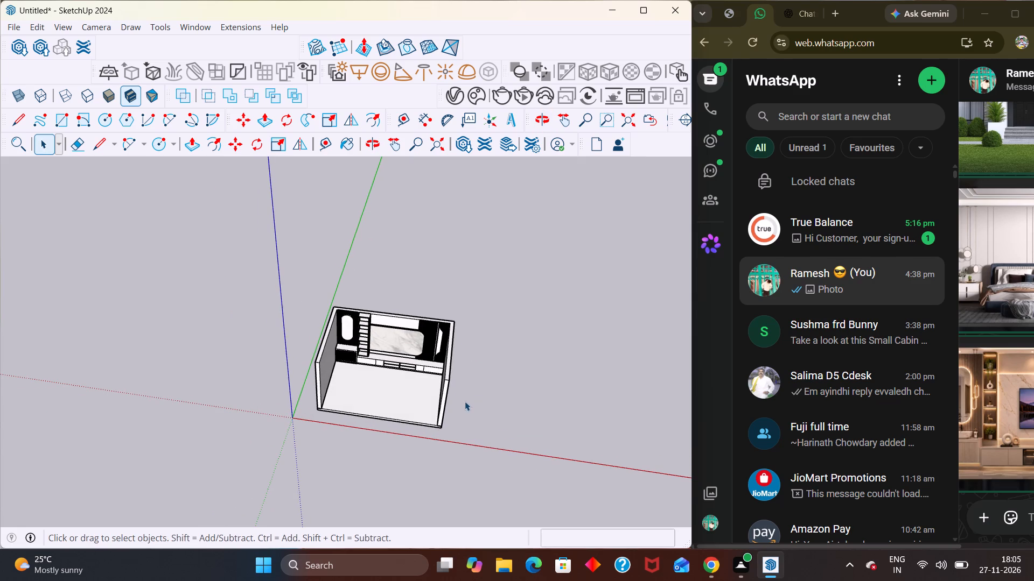
{"action": "scroll", "coordinate": [465, 401], "scroll_direction": "down", "scroll_amount": 3}
{"action": "middle_click_drag", "start_coordinate": [484, 401], "coordinate": [385, 387]}
{"action": "scroll", "coordinate": [429, 403], "scroll_direction": "up", "scroll_amount": 4}
{"action": "middle_click_drag", "start_coordinate": [369, 386], "coordinate": [412, 292]}
{"action": "scroll", "coordinate": [387, 357], "scroll_direction": "up", "scroll_amount": 3}
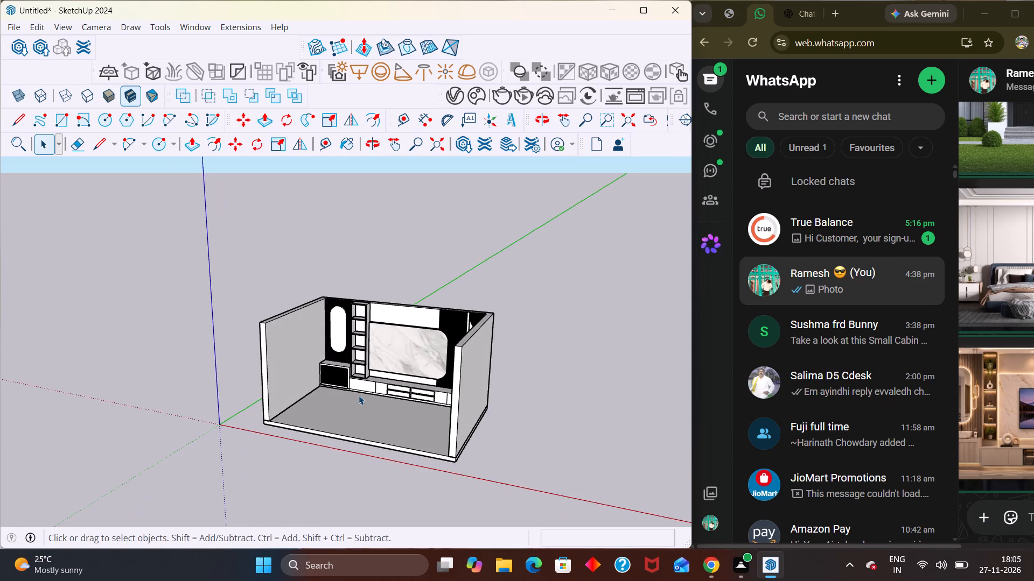
{"action": "scroll", "coordinate": [359, 398], "scroll_direction": "down", "scroll_amount": 1}
{"action": "scroll", "coordinate": [359, 400], "scroll_direction": "up", "scroll_amount": 1}
{"action": "scroll", "coordinate": [359, 404], "scroll_direction": "down", "scroll_amount": 4}
Inspect the TV wall from the front, up close and at full-room distance, checking the marble panel, fluted panels, shelving and cabinets.
{"action": "middle_click_drag", "start_coordinate": [403, 398], "coordinate": [393, 364]}
{"action": "scroll", "coordinate": [476, 378], "scroll_direction": "up", "scroll_amount": 6}
{"action": "middle_click_drag", "start_coordinate": [350, 370], "coordinate": [485, 345]}
{"action": "scroll", "coordinate": [485, 345], "scroll_direction": "up", "scroll_amount": 1}
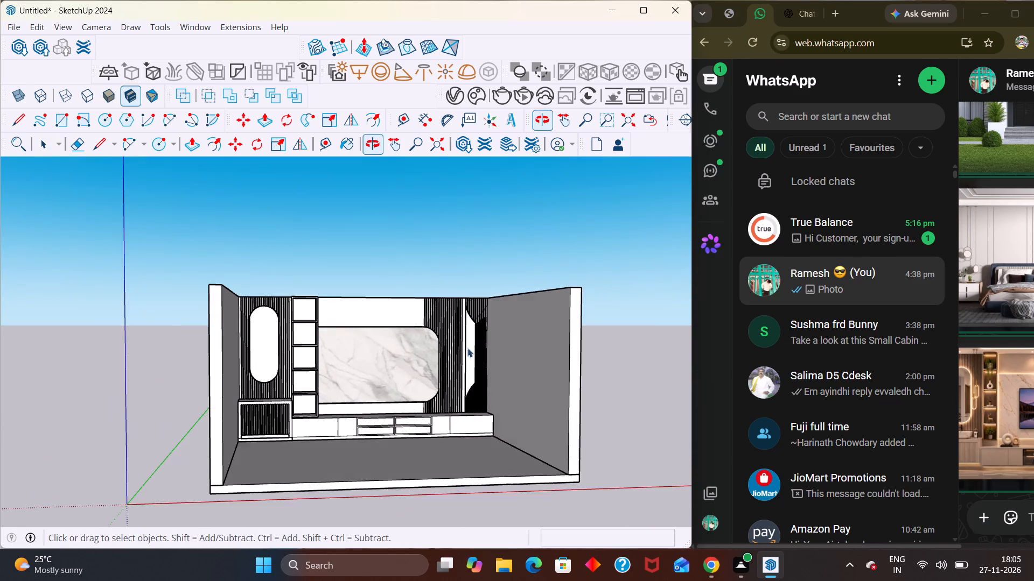
{"action": "scroll", "coordinate": [372, 370], "scroll_direction": "up", "scroll_amount": 5}
{"action": "middle_click_drag", "start_coordinate": [253, 463], "coordinate": [249, 452]}
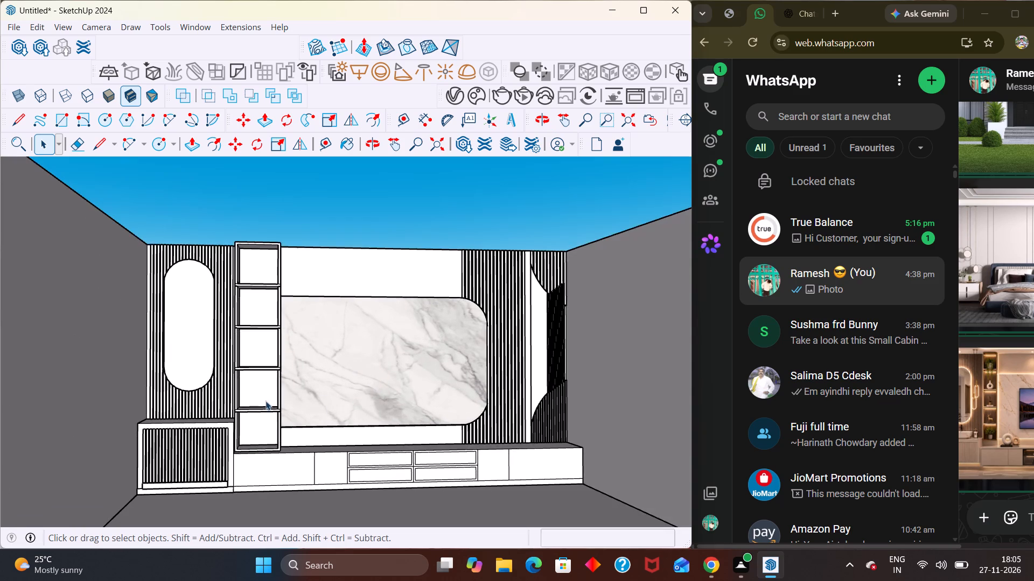
{"action": "scroll", "coordinate": [270, 401], "scroll_direction": "down", "scroll_amount": 11}
{"action": "scroll", "coordinate": [333, 409], "scroll_direction": "up", "scroll_amount": 4}
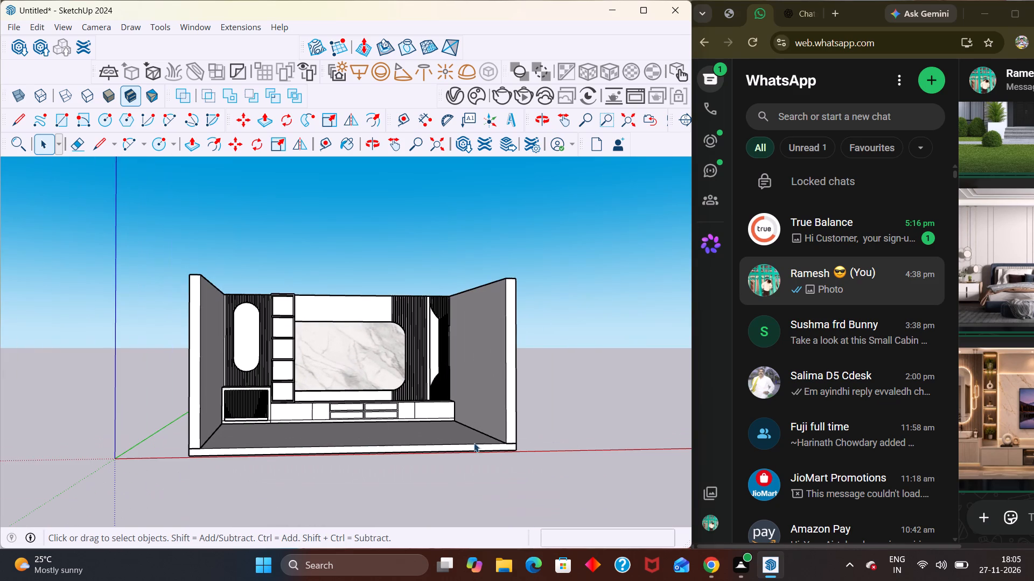
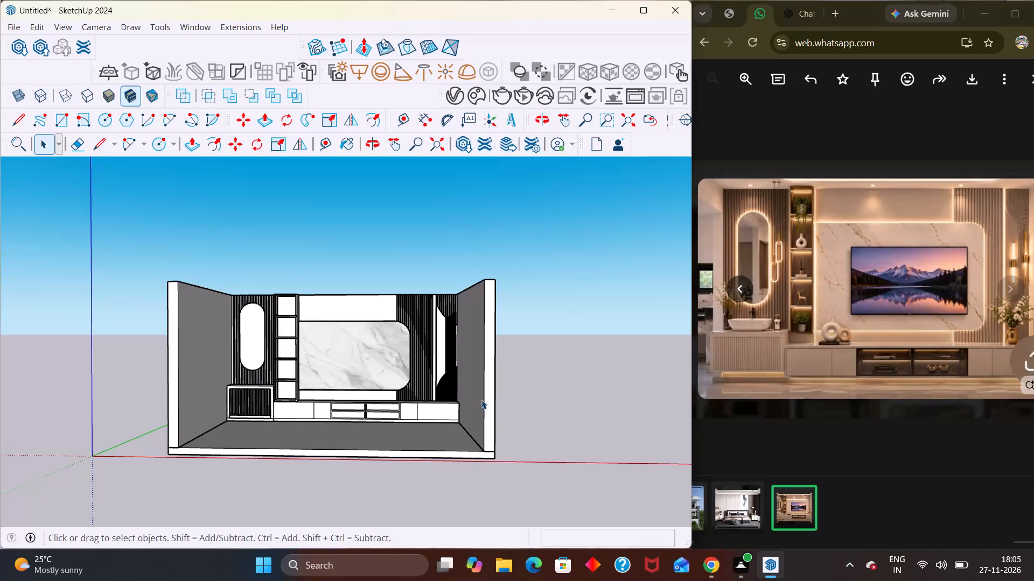
Examine the room model from front, raised and angled viewpoints, checking the TV wall, shelving, fluted panels and base cabinets.
{"action": "scroll", "coordinate": [483, 413], "scroll_direction": "down", "scroll_amount": 2}
{"action": "middle_click", "coordinate": [480, 460]}
{"action": "scroll", "coordinate": [479, 460], "scroll_direction": "up", "scroll_amount": 7}
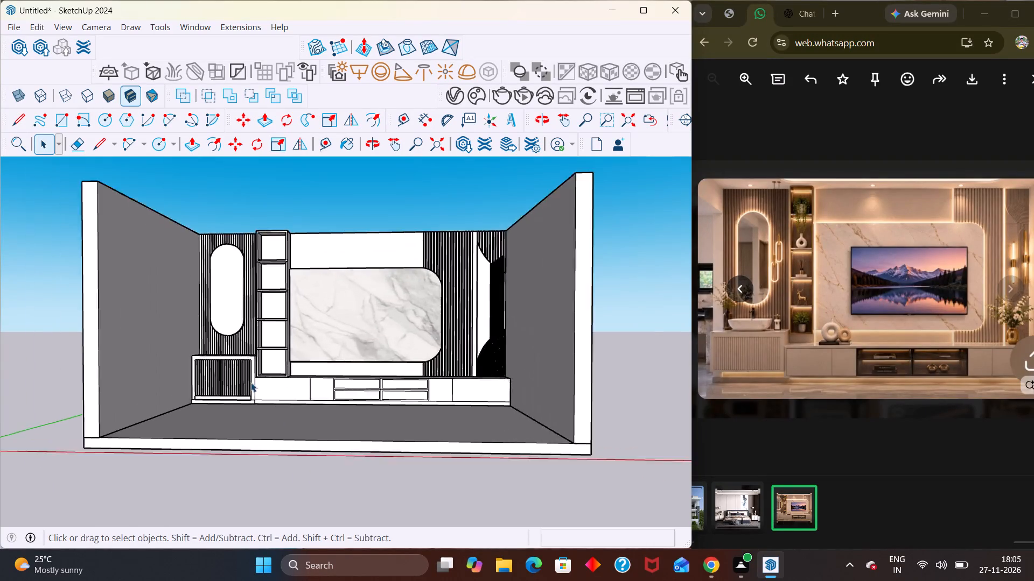
{"action": "scroll", "coordinate": [251, 382], "scroll_direction": "up", "scroll_amount": 6}
{"action": "middle_click_drag", "start_coordinate": [222, 332], "coordinate": [179, 464]}
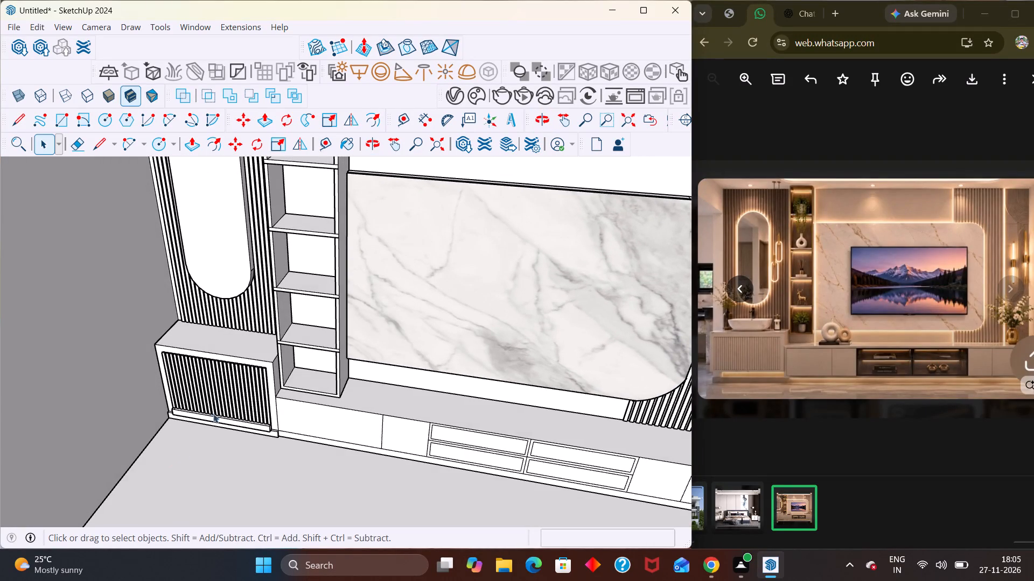
{"action": "scroll", "coordinate": [304, 369], "scroll_direction": "down", "scroll_amount": 4}
{"action": "middle_click_drag", "start_coordinate": [379, 381], "coordinate": [380, 401]}
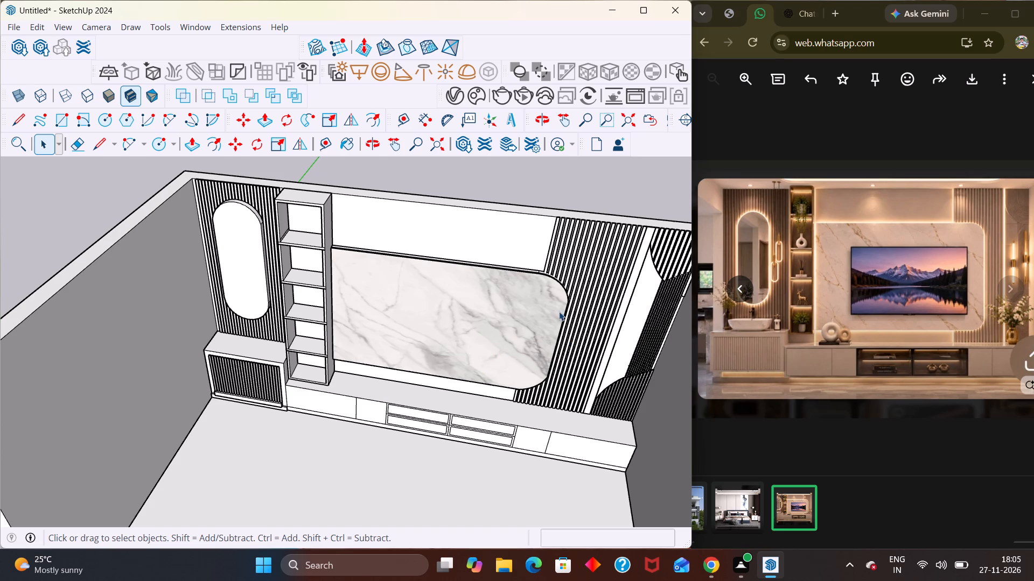
{"action": "scroll", "coordinate": [559, 311], "scroll_direction": "down", "scroll_amount": 5}
{"action": "middle_click_drag", "start_coordinate": [551, 322], "coordinate": [542, 291]}
{"action": "middle_click_drag", "start_coordinate": [537, 342], "coordinate": [535, 307]}
{"action": "scroll", "coordinate": [537, 341], "scroll_direction": "up", "scroll_amount": 1}
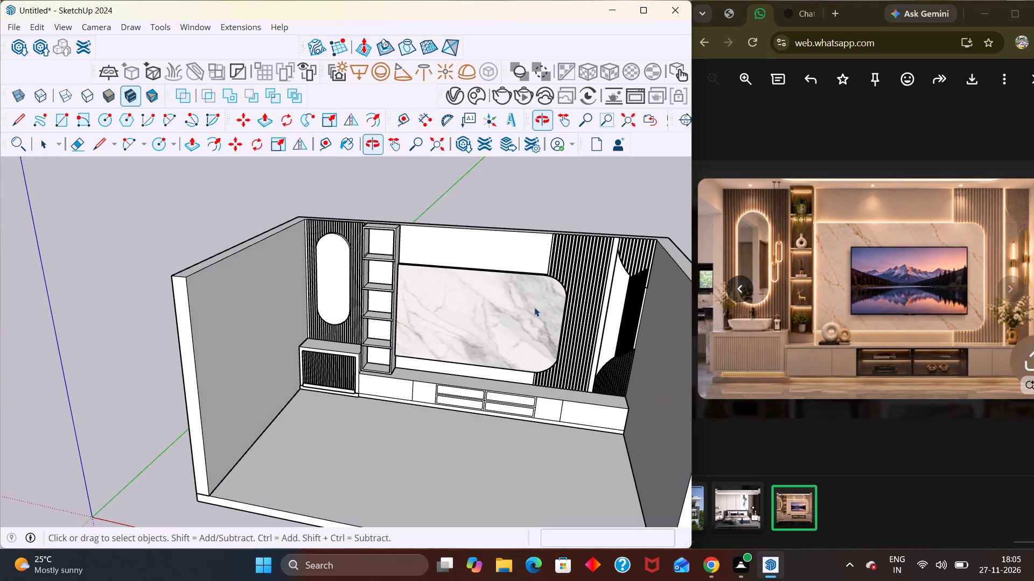
{"action": "middle_click_drag", "start_coordinate": [524, 344], "coordinate": [529, 323]}
{"action": "scroll", "coordinate": [528, 327], "scroll_direction": "up", "scroll_amount": 1}
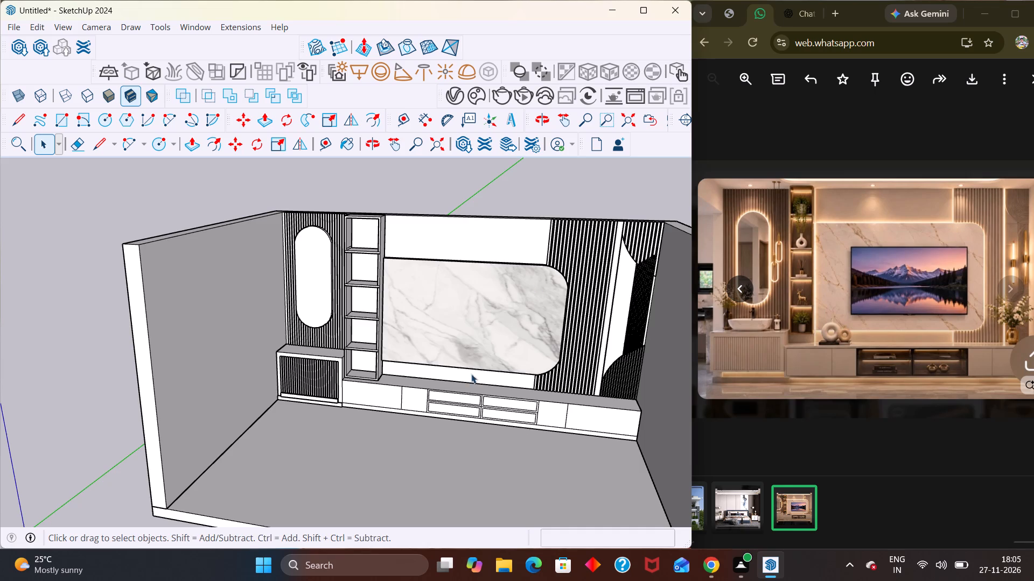
{"action": "middle_click_drag", "start_coordinate": [437, 391], "coordinate": [465, 352]}
{"action": "scroll", "coordinate": [465, 356], "scroll_direction": "up", "scroll_amount": 1}
{"action": "middle_click_drag", "start_coordinate": [455, 389], "coordinate": [454, 348]}
{"action": "scroll", "coordinate": [454, 349], "scroll_direction": "up", "scroll_amount": 1}
{"action": "middle_click", "coordinate": [455, 347]}
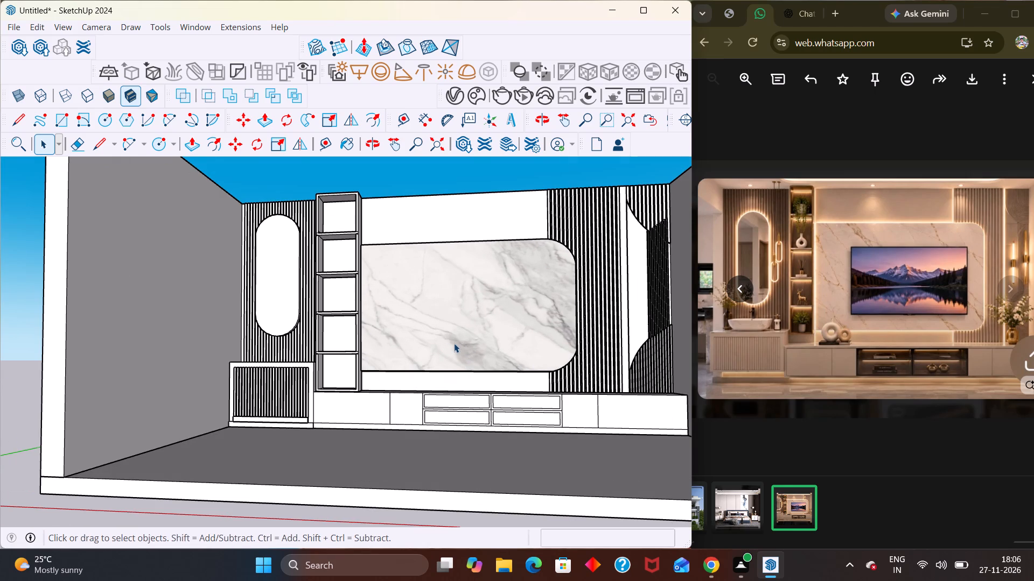
Open the ledge at the base of the fluted cabinet under the oval mirror and Push/Pull its front face outward about 4 1/8".
{"action": "scroll", "coordinate": [495, 353], "scroll_direction": "up", "scroll_amount": 1}
{"action": "scroll", "coordinate": [672, 355], "scroll_direction": "up", "scroll_amount": 1}
{"action": "scroll", "coordinate": [157, 419], "scroll_direction": "up", "scroll_amount": 5}
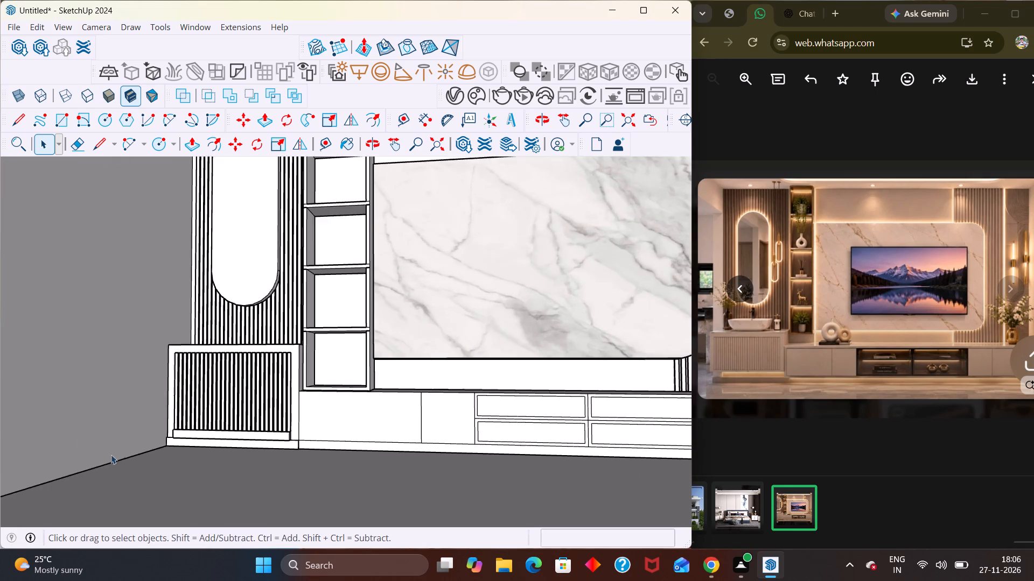
{"action": "scroll", "coordinate": [111, 455], "scroll_direction": "up", "scroll_amount": 1}
{"action": "middle_click_drag", "start_coordinate": [311, 470], "coordinate": [160, 462]}
{"action": "scroll", "coordinate": [311, 470], "scroll_direction": "up", "scroll_amount": 1}
{"action": "scroll", "coordinate": [156, 464], "scroll_direction": "up", "scroll_amount": 3}
{"action": "middle_click_drag", "start_coordinate": [167, 459], "coordinate": [199, 451]}
{"action": "middle_click", "coordinate": [199, 451]}
{"action": "triple_click", "coordinate": [266, 414]}
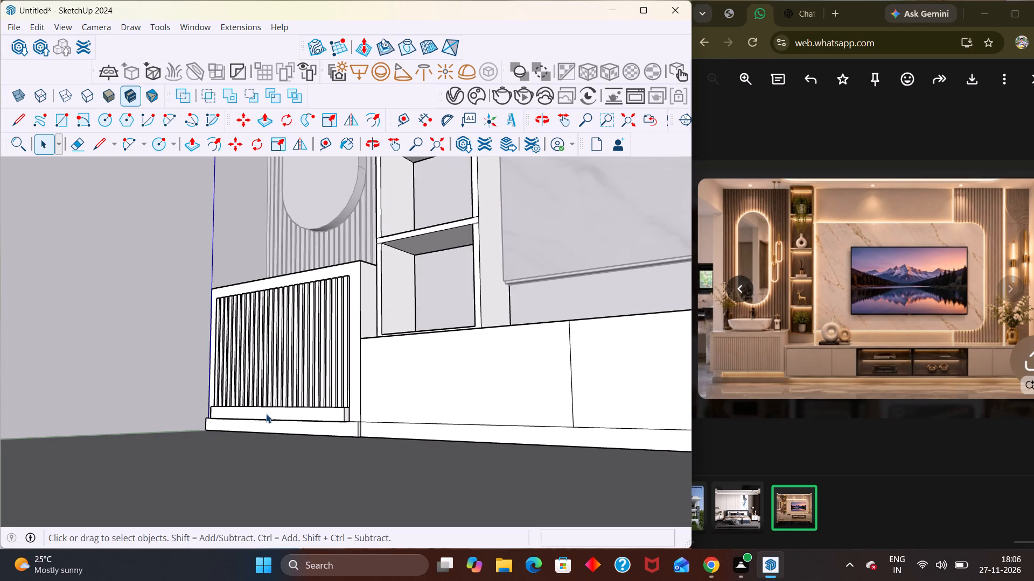
{"action": "scroll", "coordinate": [269, 413], "scroll_direction": "up", "scroll_amount": 4}
{"action": "middle_click_drag", "start_coordinate": [275, 419], "coordinate": [238, 446]}
{"action": "scroll", "coordinate": [238, 446], "scroll_direction": "up", "scroll_amount": 1}
{"action": "key", "text": "p"}
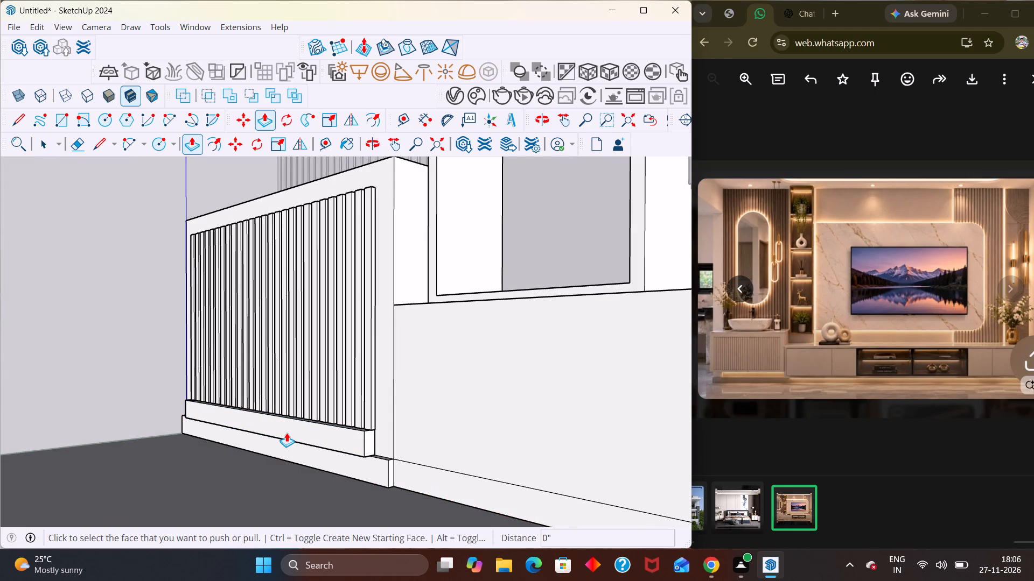
{"action": "left_click", "coordinate": [287, 430]}
{"action": "key", "text": "space"}
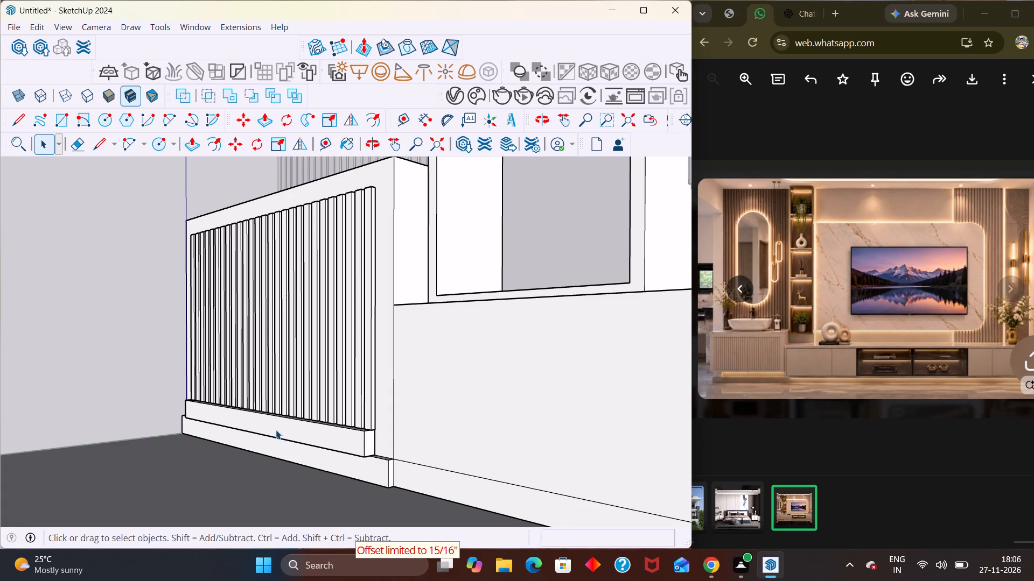
{"action": "left_click", "coordinate": [291, 428]}
{"action": "double_click", "coordinate": [291, 428]}
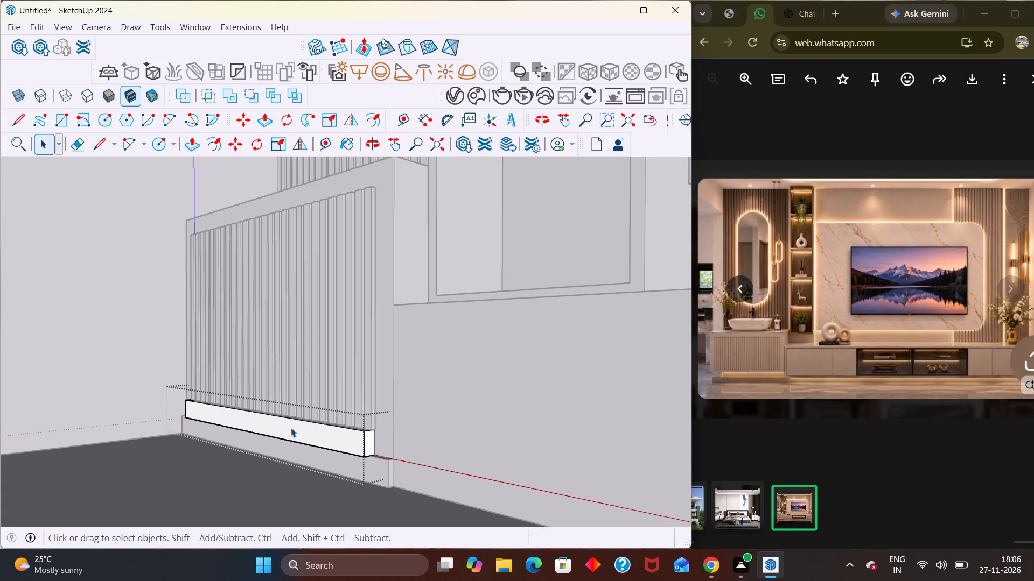
{"action": "key", "text": "p"}
{"action": "left_click", "coordinate": [299, 426]}
{"action": "left_click", "coordinate": [277, 441]}
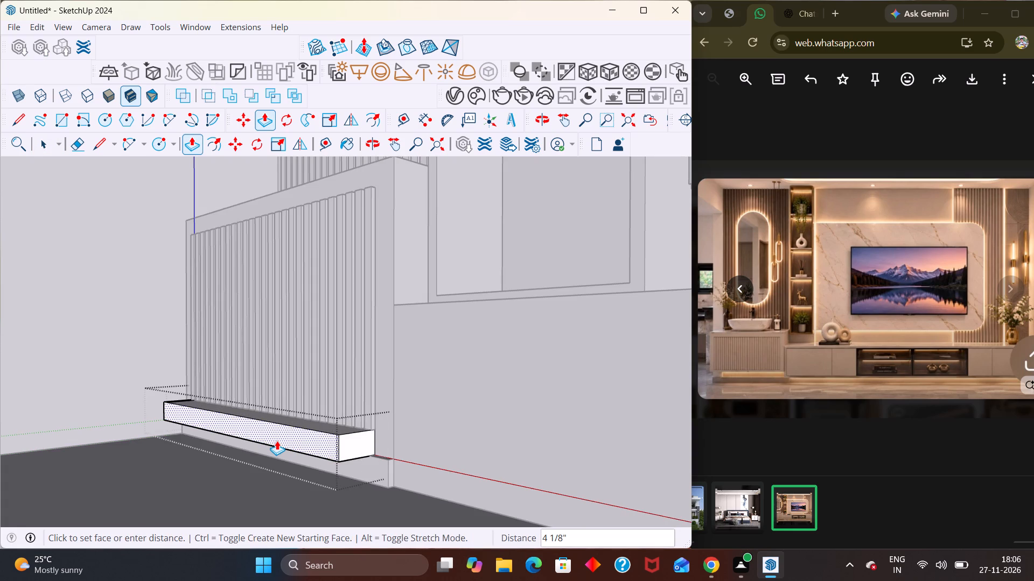
{"action": "scroll", "coordinate": [269, 424], "scroll_direction": "down", "scroll_amount": 3}
{"action": "scroll", "coordinate": [269, 424], "scroll_direction": "up", "scroll_amount": 2}
{"action": "scroll", "coordinate": [269, 424], "scroll_direction": "down", "scroll_amount": 19}
{"action": "key", "text": "space"}
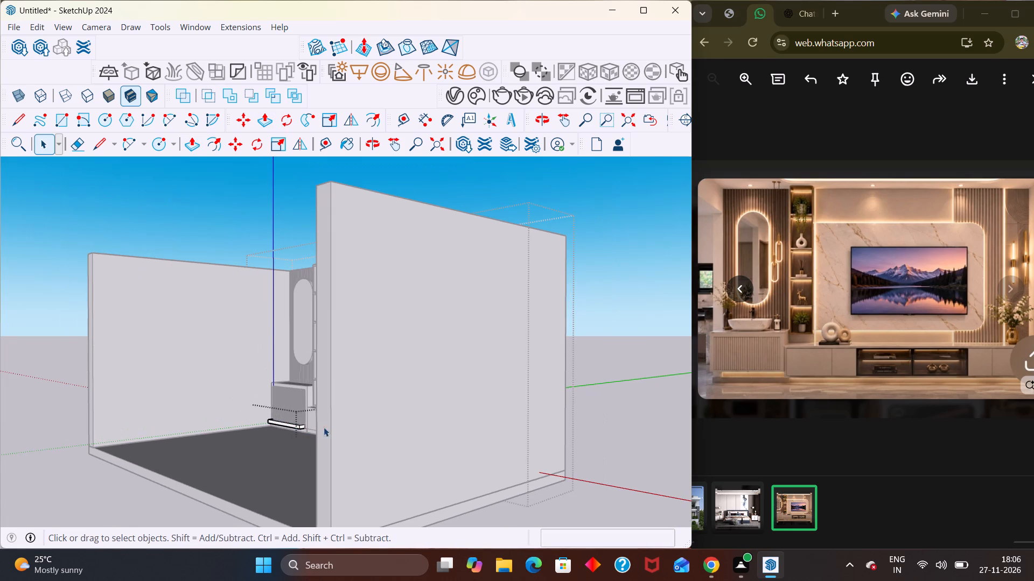
{"action": "left_click", "coordinate": [639, 415]}
Check the extended cabinet ledge up close and from full-room distance, and leave group editing.
{"action": "middle_click_drag", "start_coordinate": [333, 434], "coordinate": [511, 416]}
{"action": "scroll", "coordinate": [511, 417], "scroll_direction": "up", "scroll_amount": 1}
{"action": "scroll", "coordinate": [264, 414], "scroll_direction": "down", "scroll_amount": 1}
{"action": "middle_click_drag", "start_coordinate": [264, 414], "coordinate": [233, 485]}
{"action": "scroll", "coordinate": [242, 487], "scroll_direction": "up", "scroll_amount": 6}
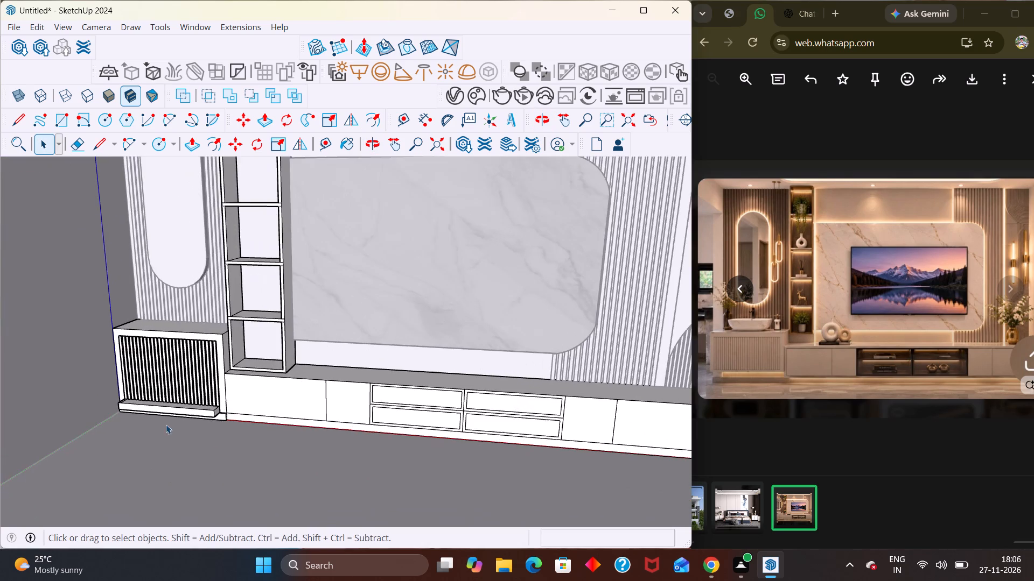
{"action": "scroll", "coordinate": [166, 424], "scroll_direction": "up", "scroll_amount": 1}
{"action": "middle_click_drag", "start_coordinate": [178, 392], "coordinate": [263, 281]}
{"action": "scroll", "coordinate": [305, 373], "scroll_direction": "up", "scroll_amount": 1}
{"action": "scroll", "coordinate": [263, 295], "scroll_direction": "down", "scroll_amount": 1}
{"action": "scroll", "coordinate": [237, 409], "scroll_direction": "down", "scroll_amount": 2}
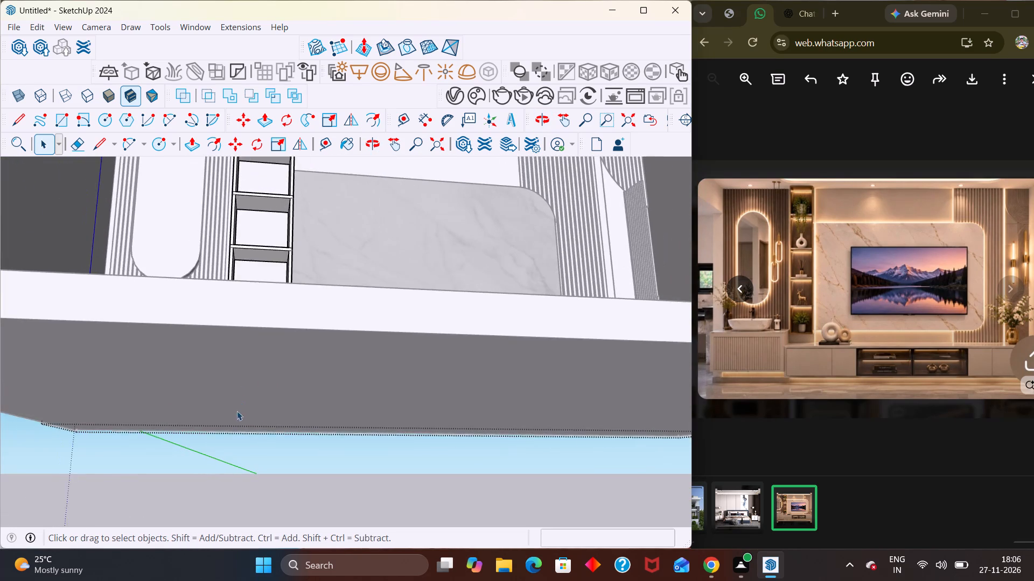
{"action": "scroll", "coordinate": [237, 411], "scroll_direction": "down", "scroll_amount": 5}
{"action": "scroll", "coordinate": [234, 396], "scroll_direction": "up", "scroll_amount": 1}
{"action": "scroll", "coordinate": [241, 388], "scroll_direction": "down", "scroll_amount": 5}
{"action": "middle_click_drag", "start_coordinate": [280, 370], "coordinate": [281, 422]}
{"action": "scroll", "coordinate": [373, 325], "scroll_direction": "down", "scroll_amount": 5}
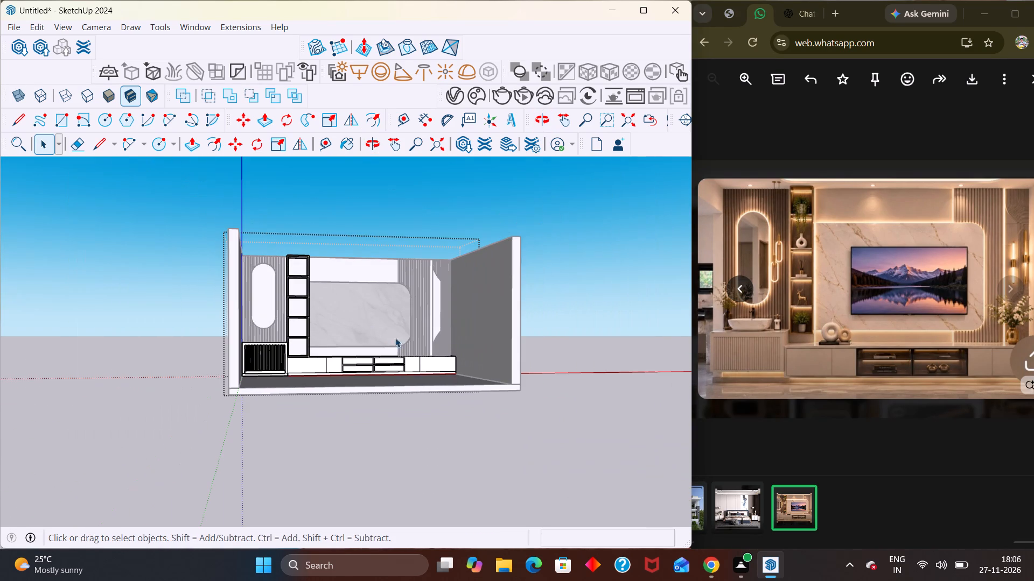
{"action": "left_click", "coordinate": [434, 197]}
Examine the whole room model from a distance, comparing its overall layout with the reference image.
{"action": "middle_click_drag", "start_coordinate": [363, 329], "coordinate": [258, 321]}
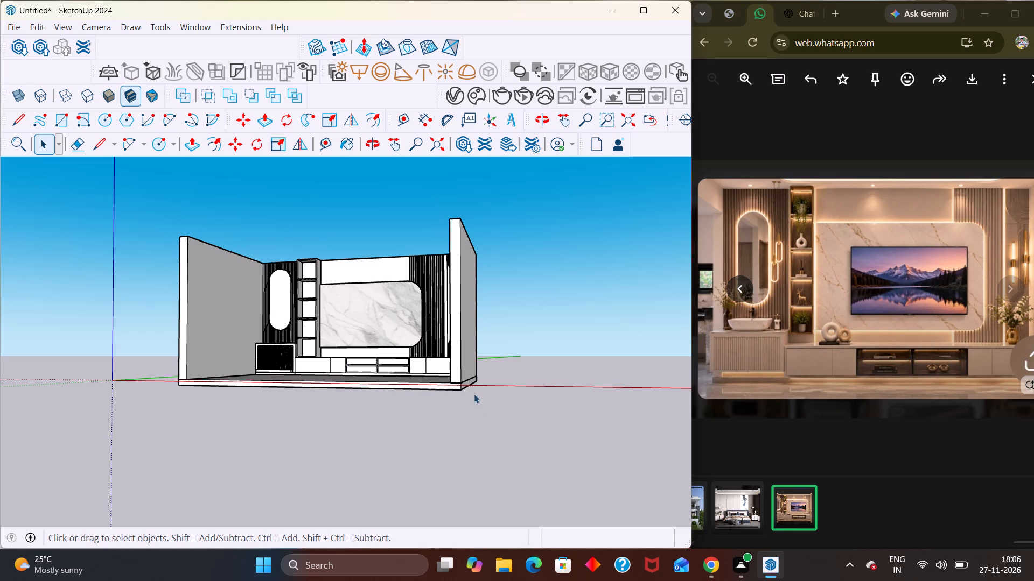
{"action": "middle_click_drag", "start_coordinate": [449, 434], "coordinate": [460, 470]}
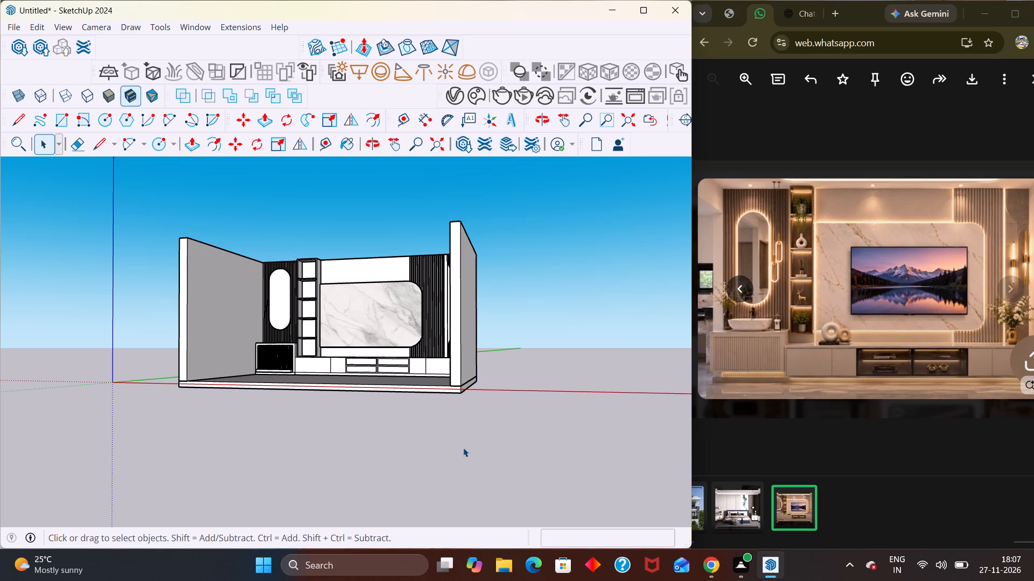
{"action": "scroll", "coordinate": [435, 426], "scroll_direction": "down", "scroll_amount": 3}
{"action": "middle_click_drag", "start_coordinate": [372, 440], "coordinate": [403, 449]}
{"action": "middle_click_drag", "start_coordinate": [403, 449], "coordinate": [428, 451]}
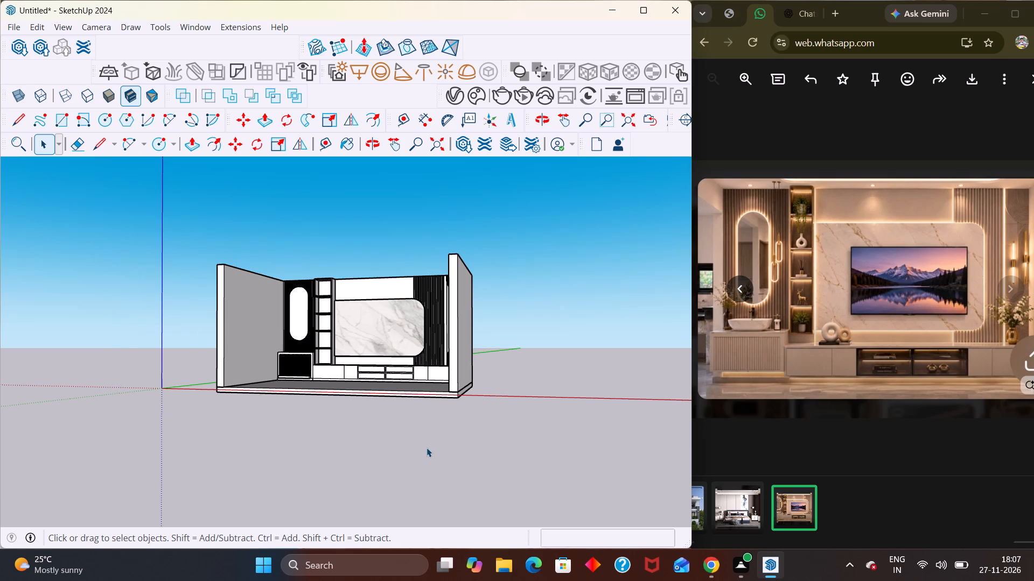
{"action": "scroll", "coordinate": [437, 436], "scroll_direction": "down", "scroll_amount": 3}
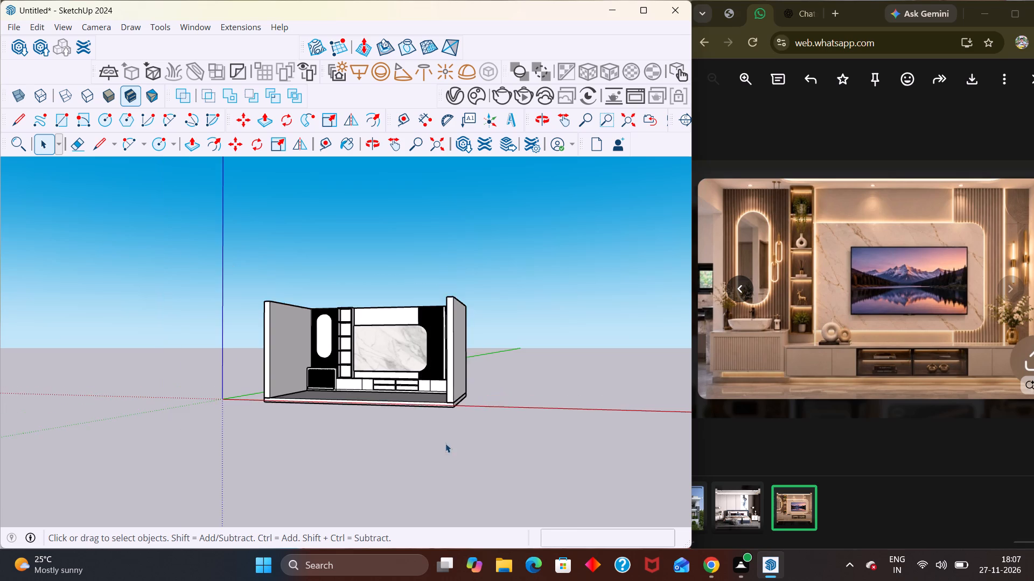
{"action": "middle_click_drag", "start_coordinate": [459, 457], "coordinate": [498, 461]}
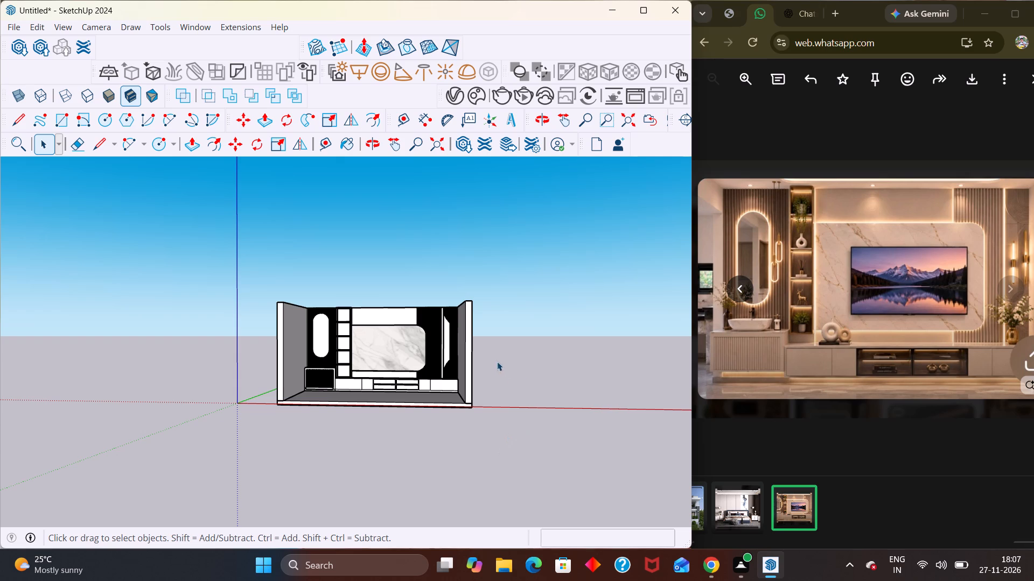
{"action": "scroll", "coordinate": [497, 362], "scroll_direction": "down", "scroll_amount": 2}
{"action": "middle_click_drag", "start_coordinate": [491, 488], "coordinate": [451, 459]}
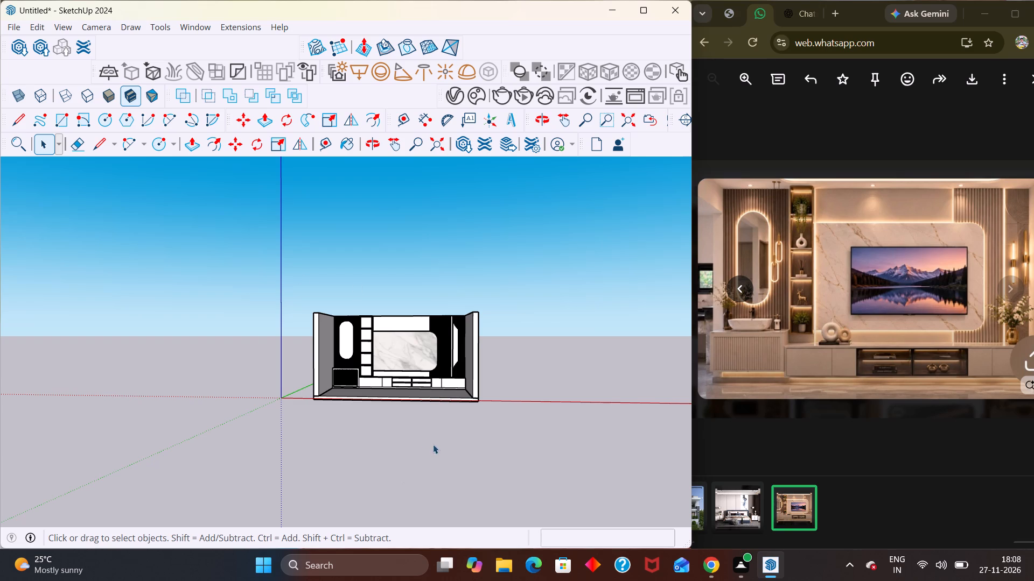
{"action": "middle_click_drag", "start_coordinate": [433, 444], "coordinate": [375, 478]}
Inspect the TV wall progressively closer, focusing on the oval mirror, fluted panel, shelving unit and cabinet with its ledge.
{"action": "scroll", "coordinate": [375, 478], "scroll_direction": "up", "scroll_amount": 1}
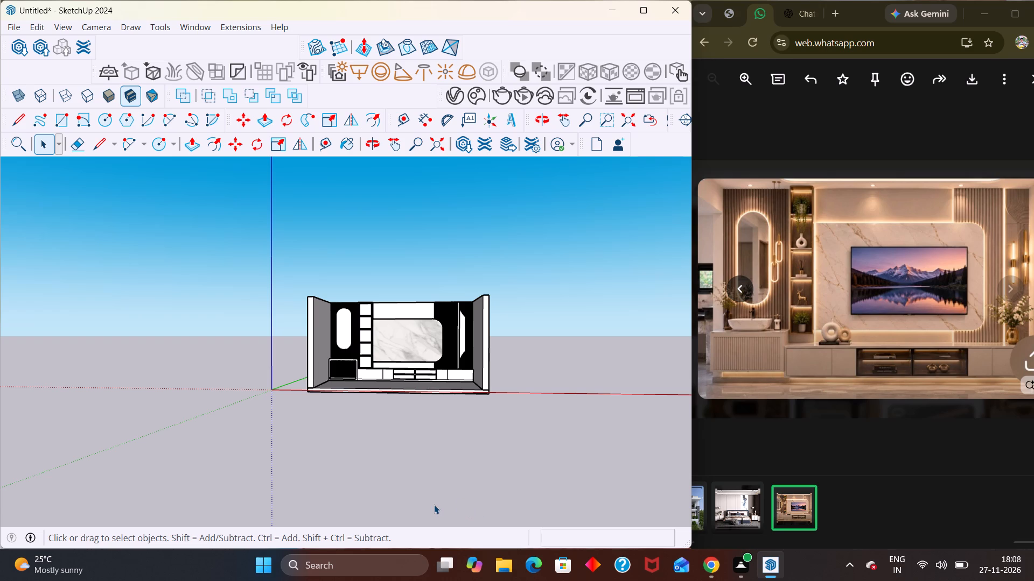
{"action": "scroll", "coordinate": [451, 514], "scroll_direction": "up", "scroll_amount": 2}
{"action": "scroll", "coordinate": [386, 378], "scroll_direction": "up", "scroll_amount": 13}
{"action": "middle_click_drag", "start_coordinate": [349, 315], "coordinate": [345, 360]}
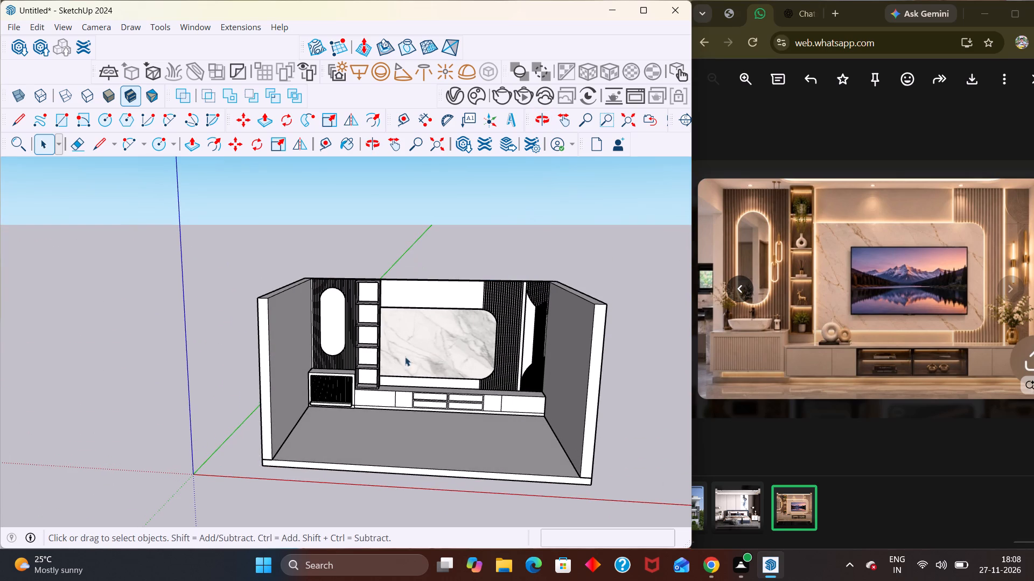
{"action": "scroll", "coordinate": [418, 322], "scroll_direction": "up", "scroll_amount": 4}
{"action": "middle_click_drag", "start_coordinate": [291, 337], "coordinate": [290, 323]}
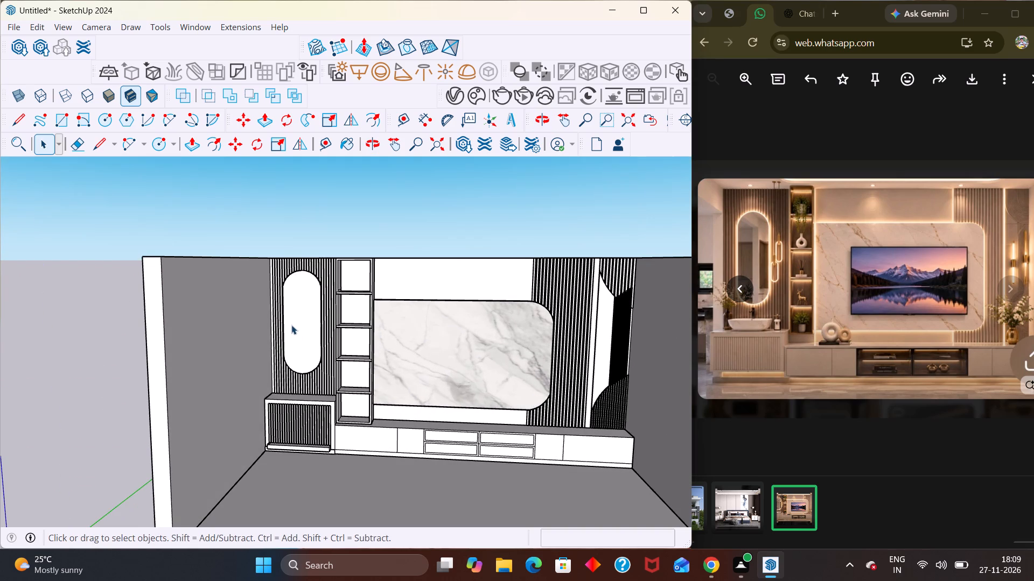
{"action": "middle_click_drag", "start_coordinate": [333, 323], "coordinate": [329, 306]}
{"action": "scroll", "coordinate": [330, 313], "scroll_direction": "up", "scroll_amount": 1}
{"action": "middle_click_drag", "start_coordinate": [395, 330], "coordinate": [381, 346]}
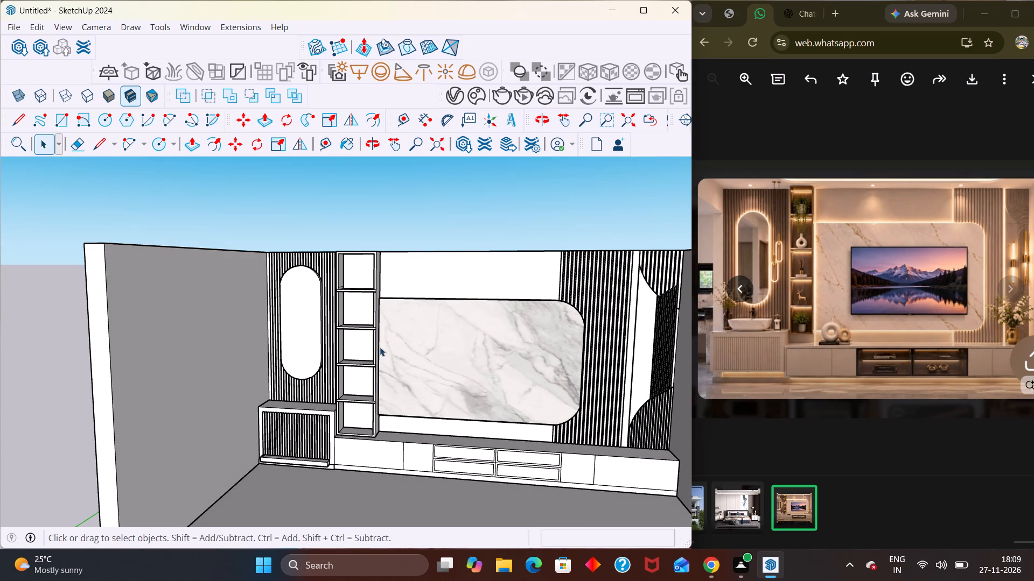
{"action": "scroll", "coordinate": [313, 358], "scroll_direction": "up", "scroll_amount": 2}
{"action": "middle_click_drag", "start_coordinate": [358, 333], "coordinate": [353, 328]}
{"action": "middle_click_drag", "start_coordinate": [351, 353], "coordinate": [350, 346]}
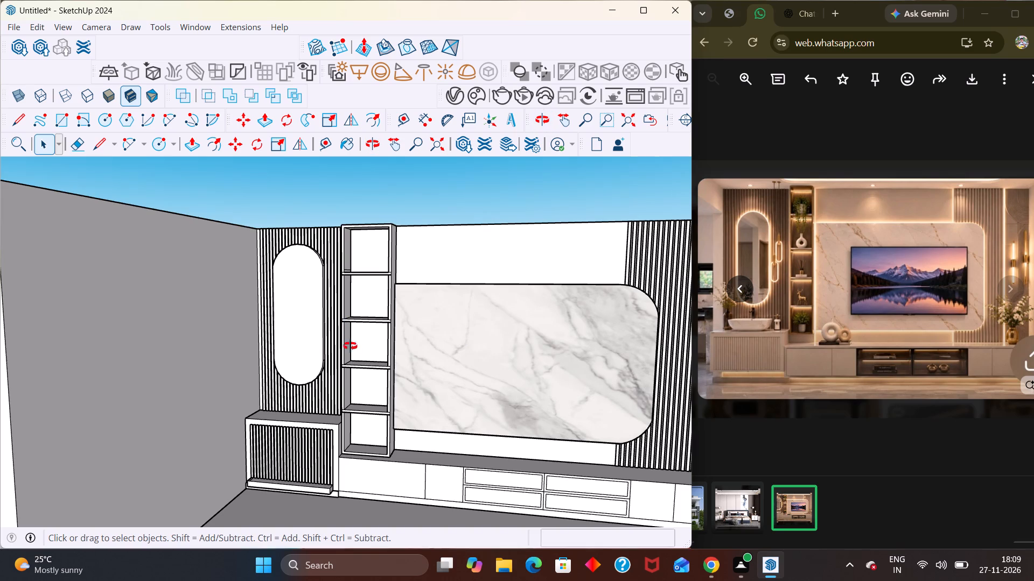
{"action": "middle_click_drag", "start_coordinate": [350, 346], "coordinate": [346, 324]}
{"action": "scroll", "coordinate": [346, 324], "scroll_direction": "up", "scroll_amount": 1}
{"action": "middle_click_drag", "start_coordinate": [346, 329], "coordinate": [347, 307]}
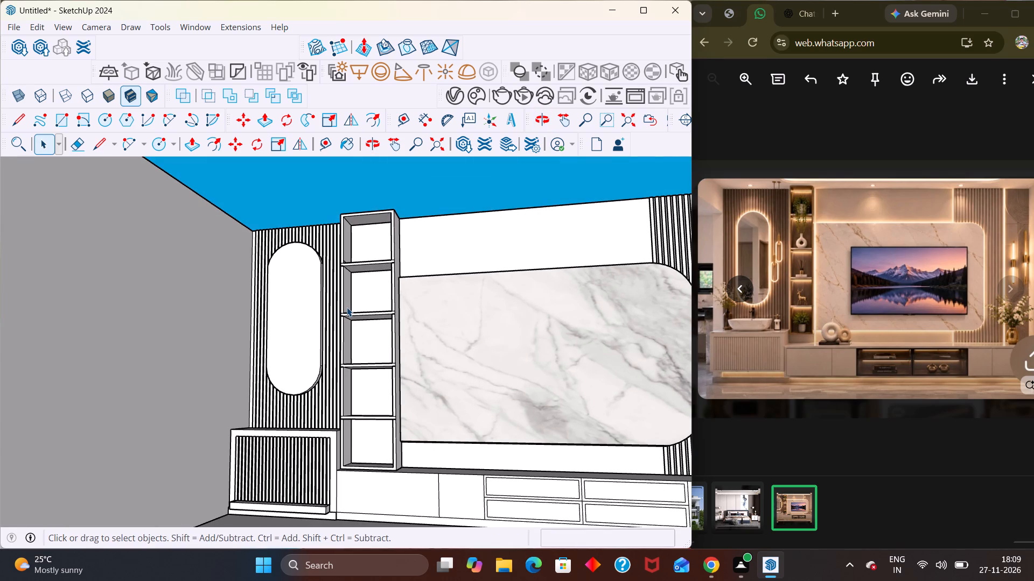
{"action": "middle_click_drag", "start_coordinate": [415, 327], "coordinate": [353, 382]}
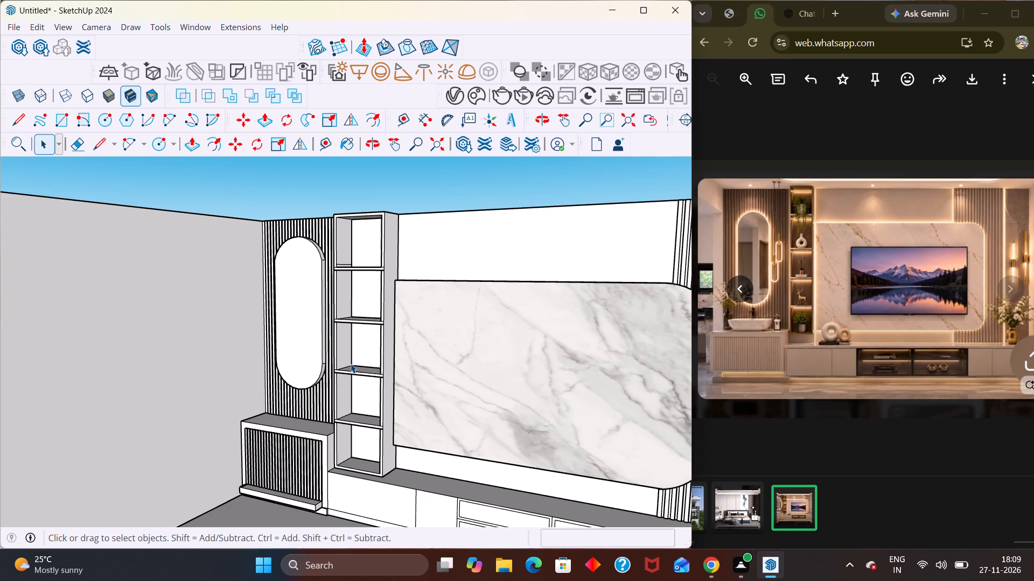
{"action": "scroll", "coordinate": [335, 370], "scroll_direction": "up", "scroll_amount": 3}
{"action": "scroll", "coordinate": [286, 402], "scroll_direction": "up", "scroll_amount": 1}
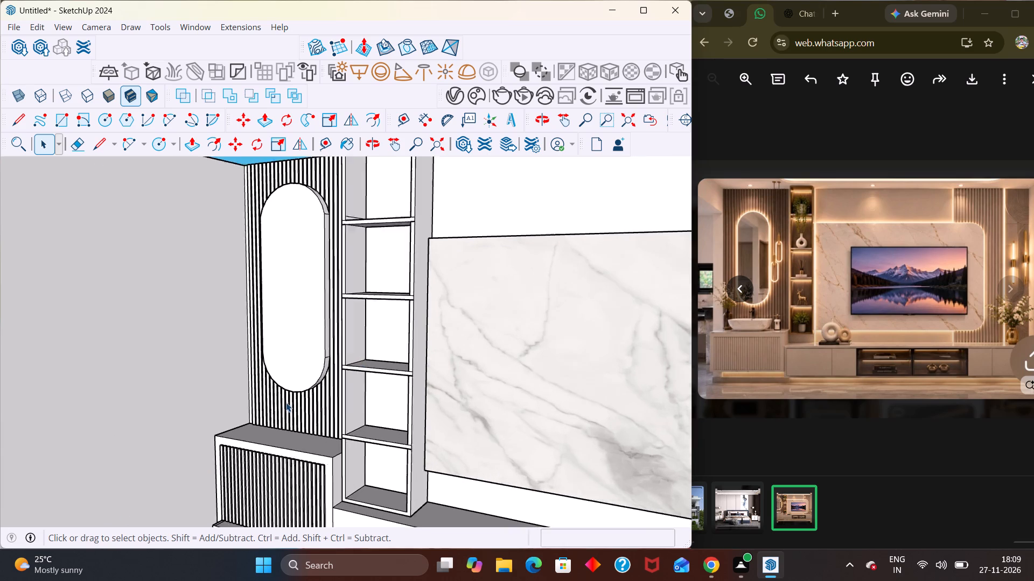
{"action": "scroll", "coordinate": [286, 402], "scroll_direction": "up", "scroll_amount": 1}
{"action": "middle_click_drag", "start_coordinate": [285, 402], "coordinate": [284, 383]}
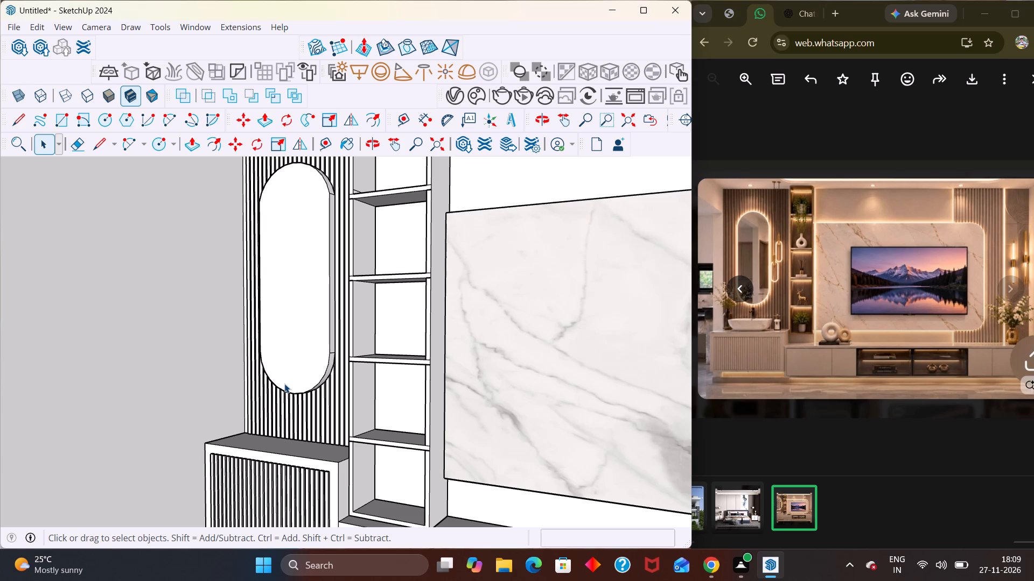
Maximize the modelling window and bring the whole room into view from above.
{"action": "scroll", "coordinate": [232, 433], "scroll_direction": "down", "scroll_amount": 4}
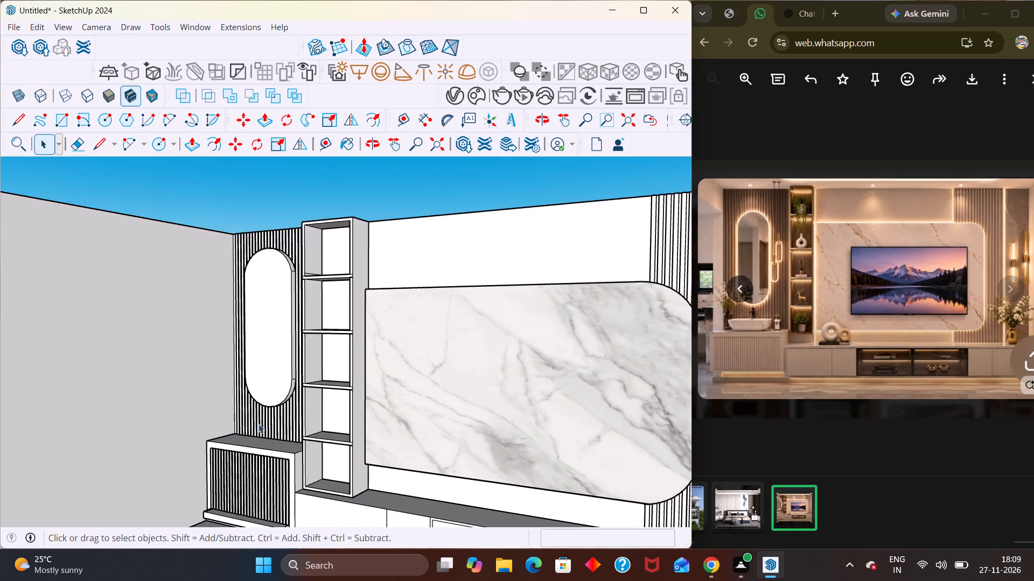
{"action": "scroll", "coordinate": [258, 424], "scroll_direction": "down", "scroll_amount": 2}
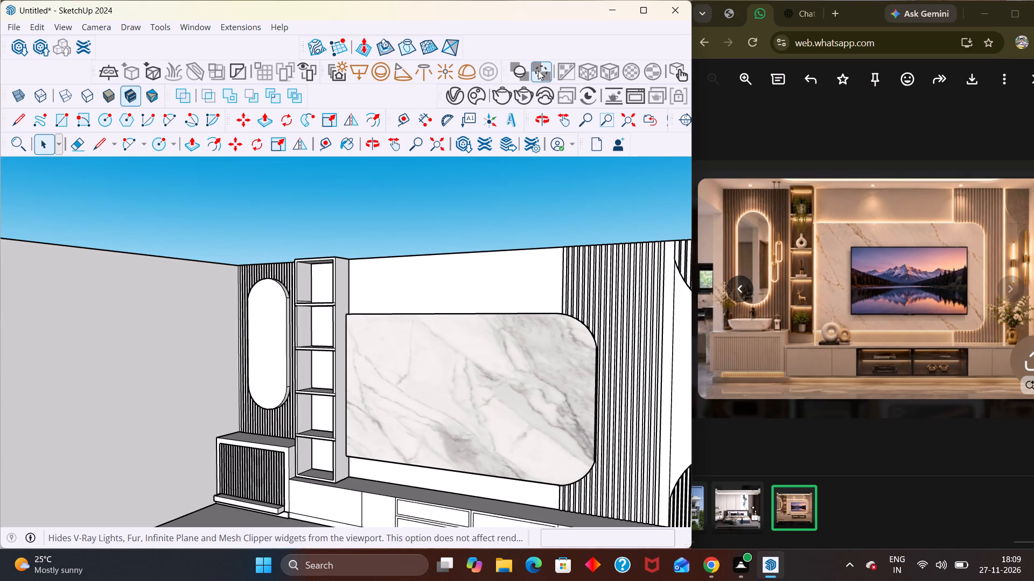
{"action": "scroll", "coordinate": [297, 107], "scroll_direction": "down", "scroll_amount": 1}
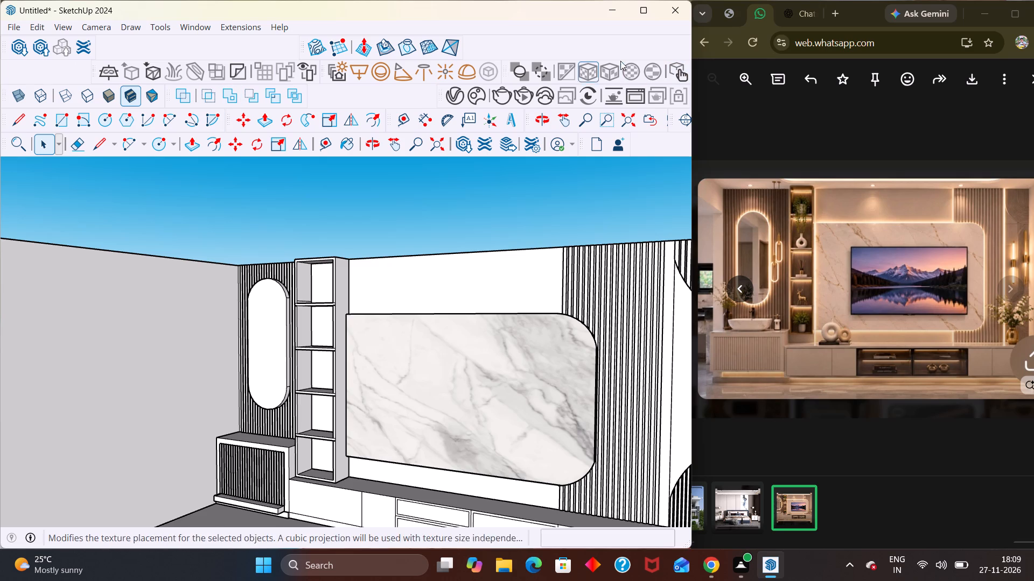
{"action": "left_click", "coordinate": [647, 11]}
{"action": "scroll", "coordinate": [640, 152], "scroll_direction": "down", "scroll_amount": 2}
{"action": "middle_click_drag", "start_coordinate": [644, 171], "coordinate": [652, 240]}
{"action": "scroll", "coordinate": [653, 191], "scroll_direction": "down", "scroll_amount": 3}
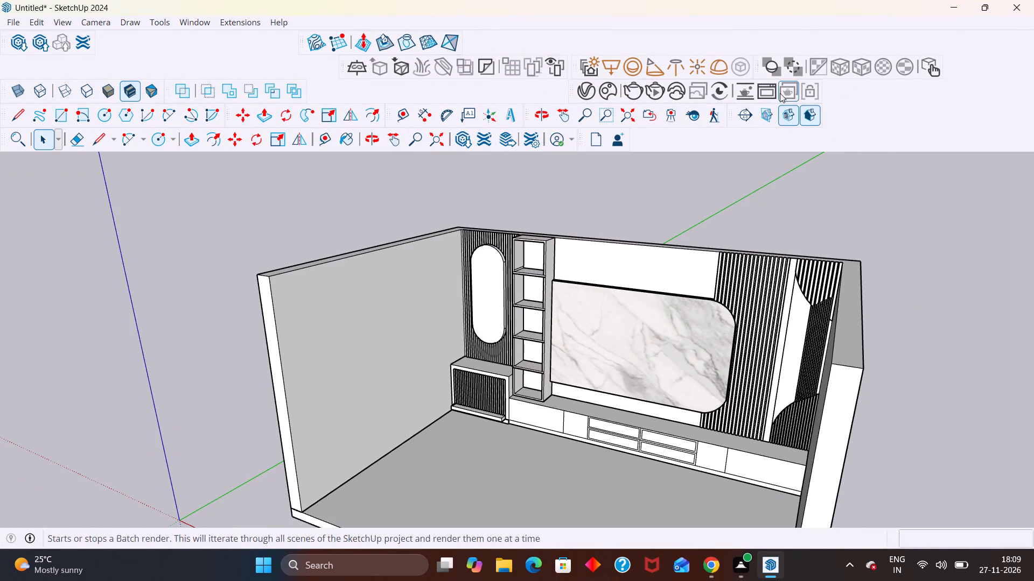
Open the V-Ray Asset Editor and inspect the scene's SunLight entry and its color settings.
{"action": "left_click", "coordinate": [587, 94]}
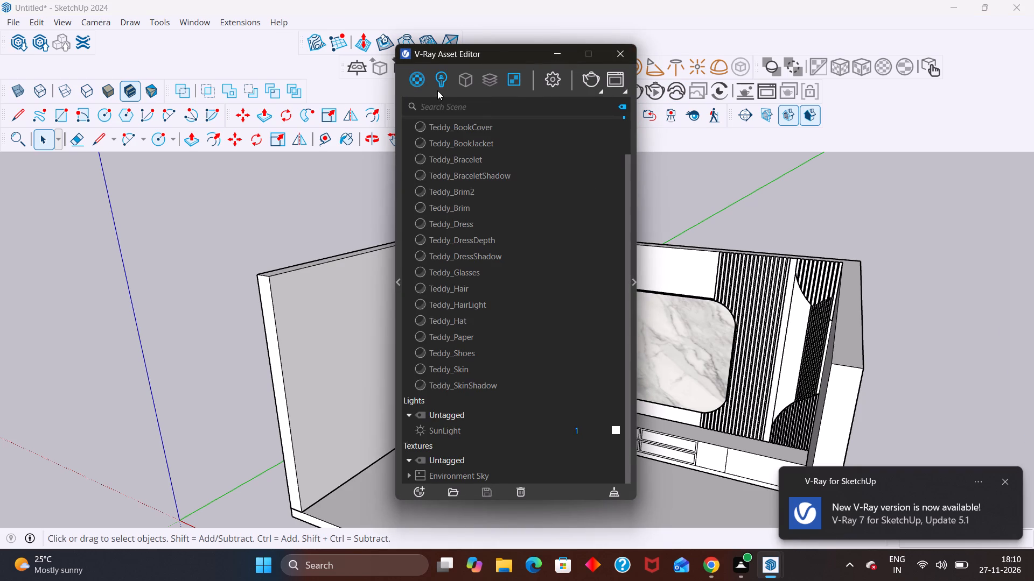
{"action": "left_click", "coordinate": [437, 90]}
{"action": "scroll", "coordinate": [464, 83], "scroll_direction": "up", "scroll_amount": 3}
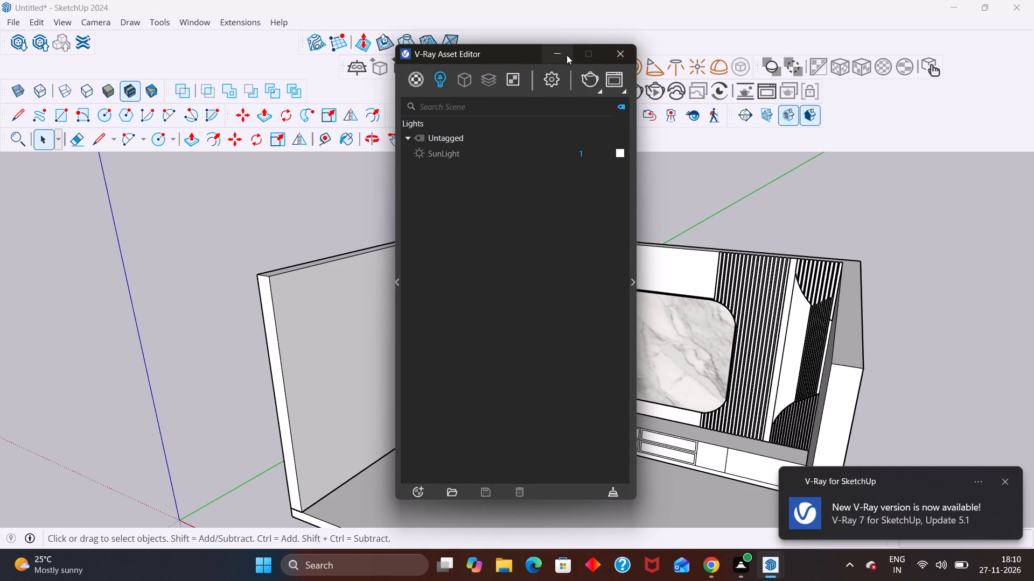
{"action": "scroll", "coordinate": [522, 86], "scroll_direction": "up", "scroll_amount": 3}
{"action": "left_click", "coordinate": [444, 157]}
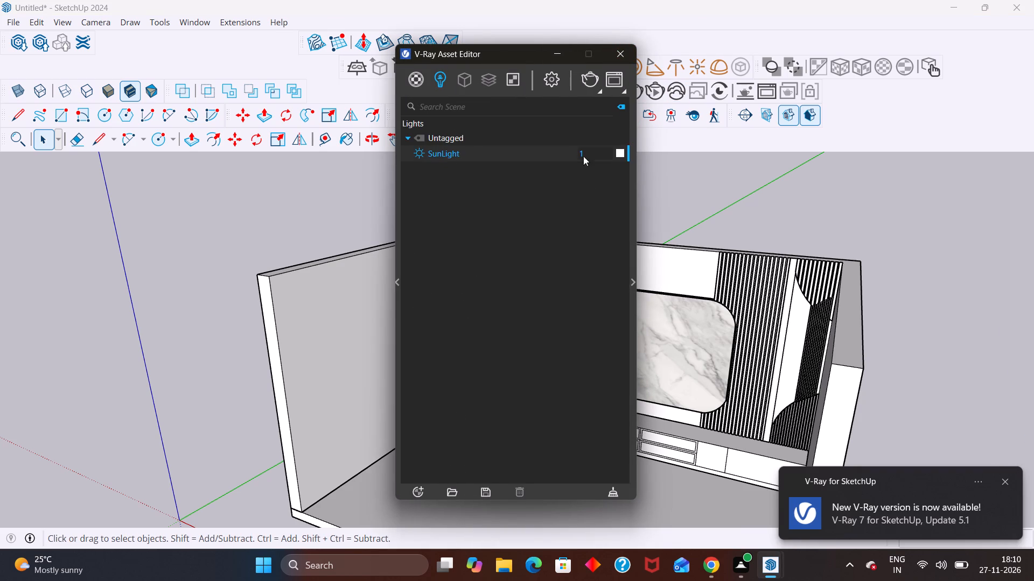
{"action": "left_click", "coordinate": [619, 149]}
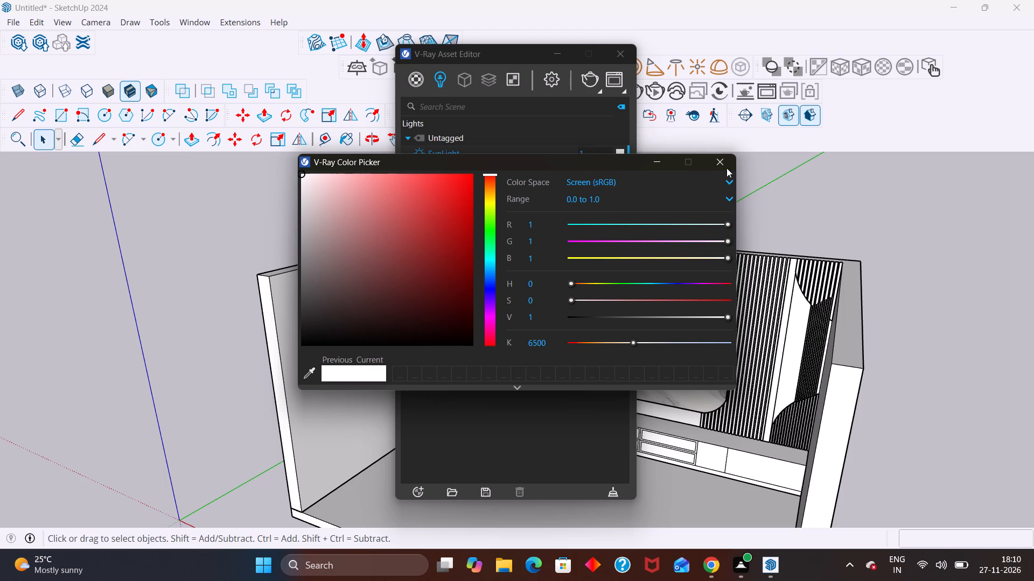
{"action": "left_click", "coordinate": [708, 167]}
{"action": "left_click", "coordinate": [412, 117]}
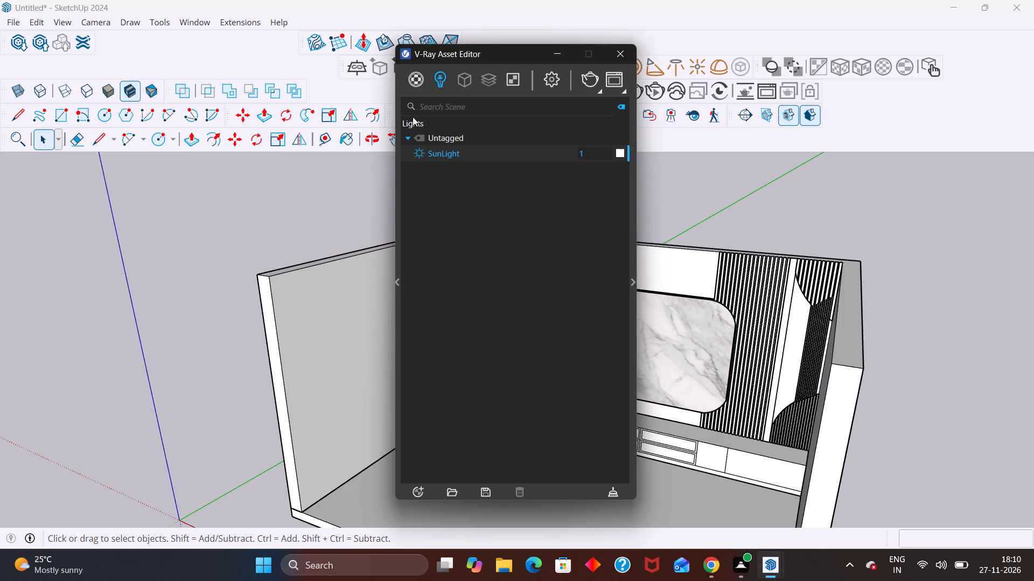
Look through the V-Ray materials, render settings and lights lists, and close the Asset Editor.
{"action": "left_click", "coordinate": [415, 80]}
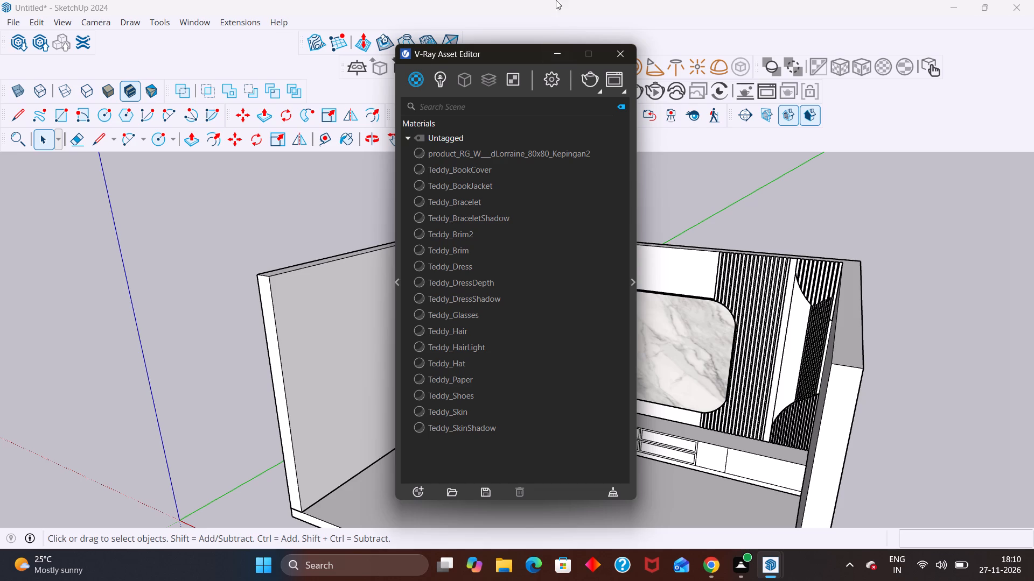
{"action": "left_click", "coordinate": [548, 75]}
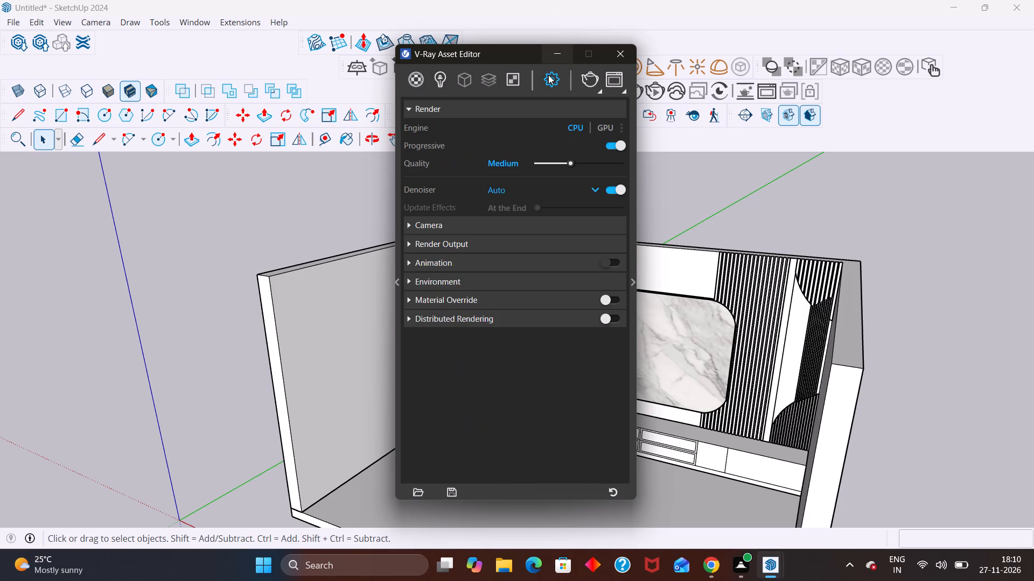
{"action": "left_click", "coordinate": [443, 88]}
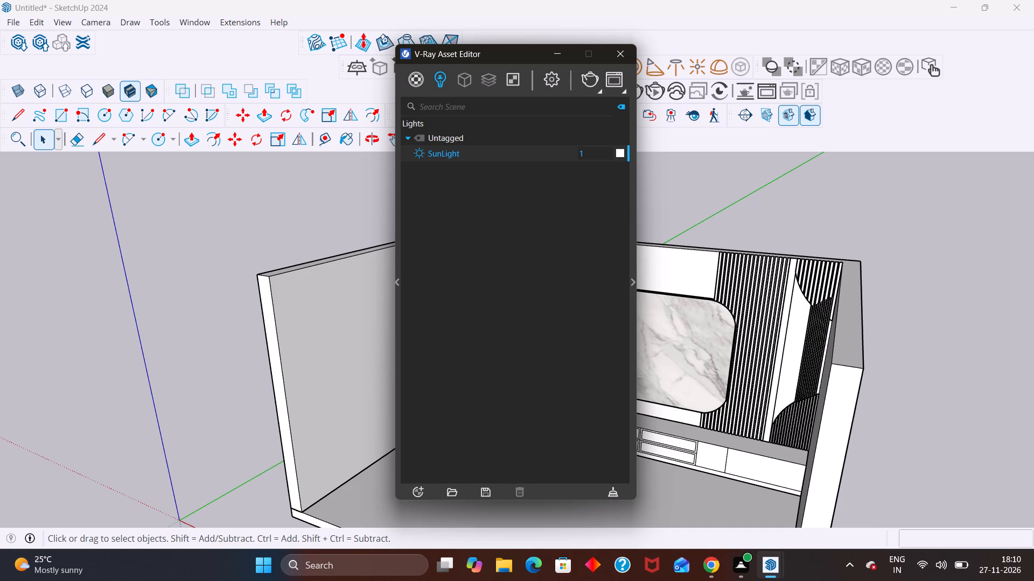
{"action": "scroll", "coordinate": [508, 233], "scroll_direction": "down", "scroll_amount": 2}
{"action": "scroll", "coordinate": [411, 121], "scroll_direction": "up", "scroll_amount": 1}
{"action": "left_click", "coordinate": [409, 74]}
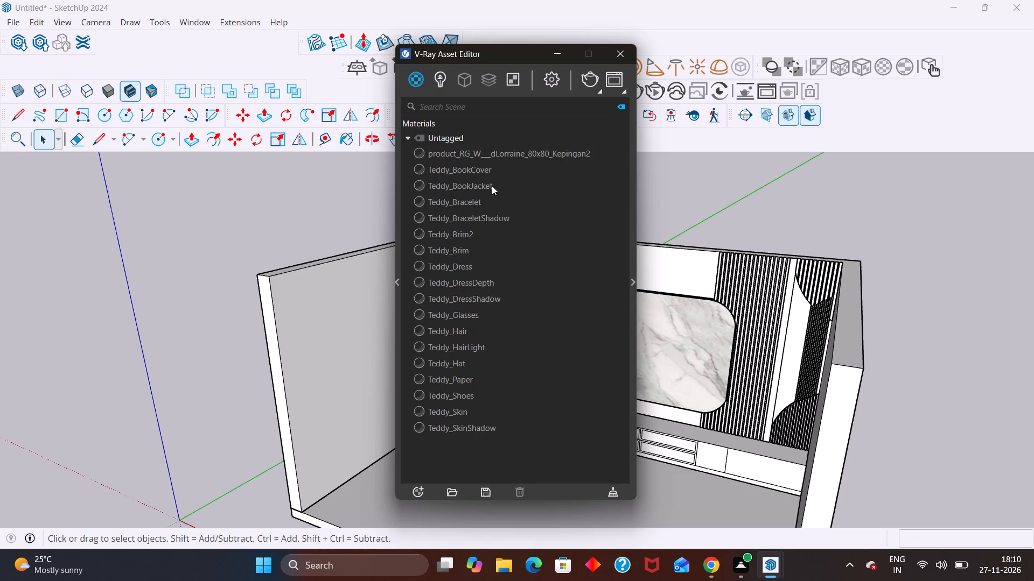
{"action": "scroll", "coordinate": [543, 313], "scroll_direction": "down", "scroll_amount": 10}
{"action": "left_click", "coordinate": [437, 82]}
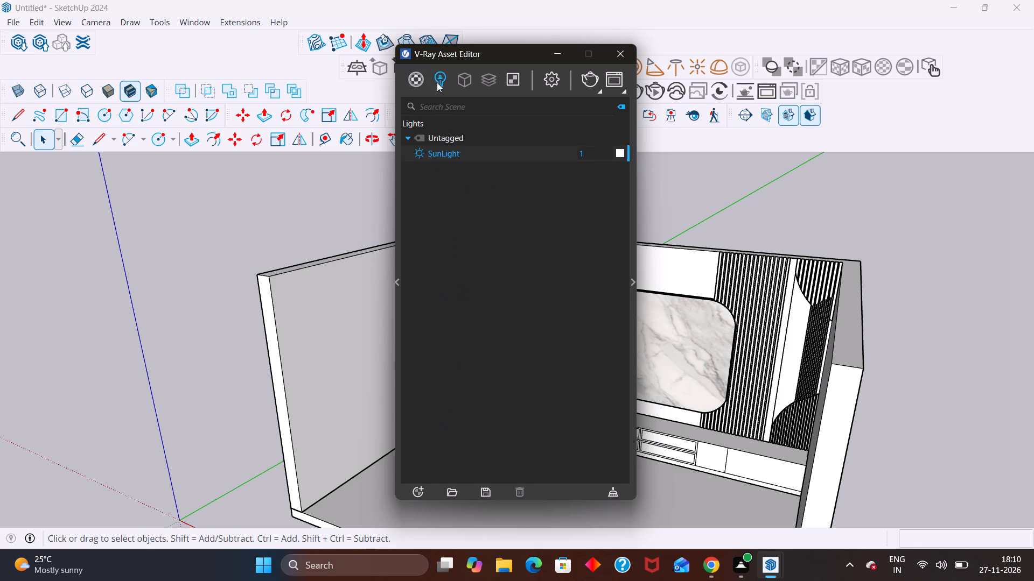
{"action": "left_click", "coordinate": [436, 141]}
{"action": "left_click", "coordinate": [411, 137]}
{"action": "left_click", "coordinate": [404, 137]}
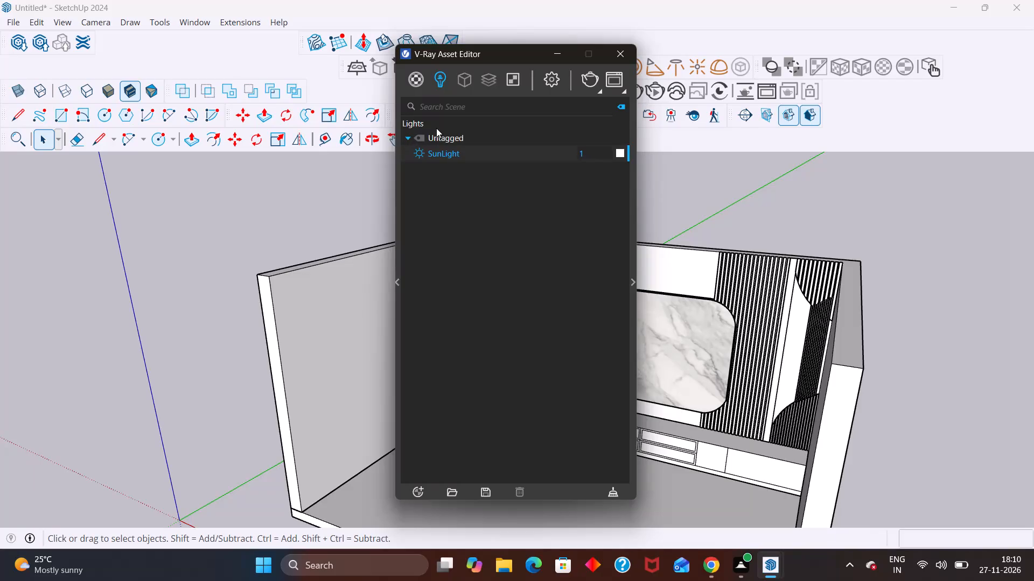
{"action": "left_click", "coordinate": [404, 121]}
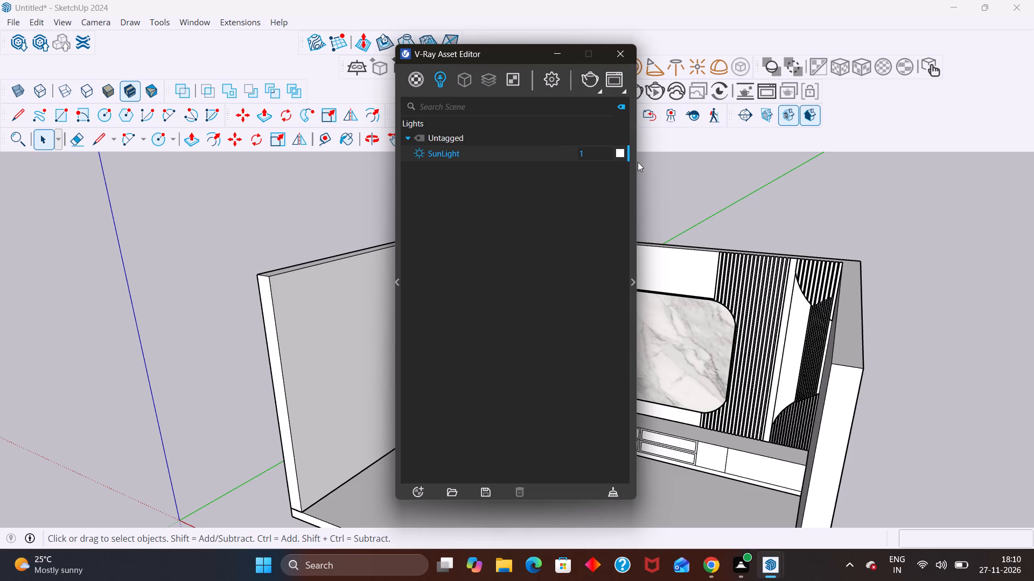
{"action": "scroll", "coordinate": [559, 197], "scroll_direction": "down", "scroll_amount": 2}
{"action": "left_click", "coordinate": [705, 228]}
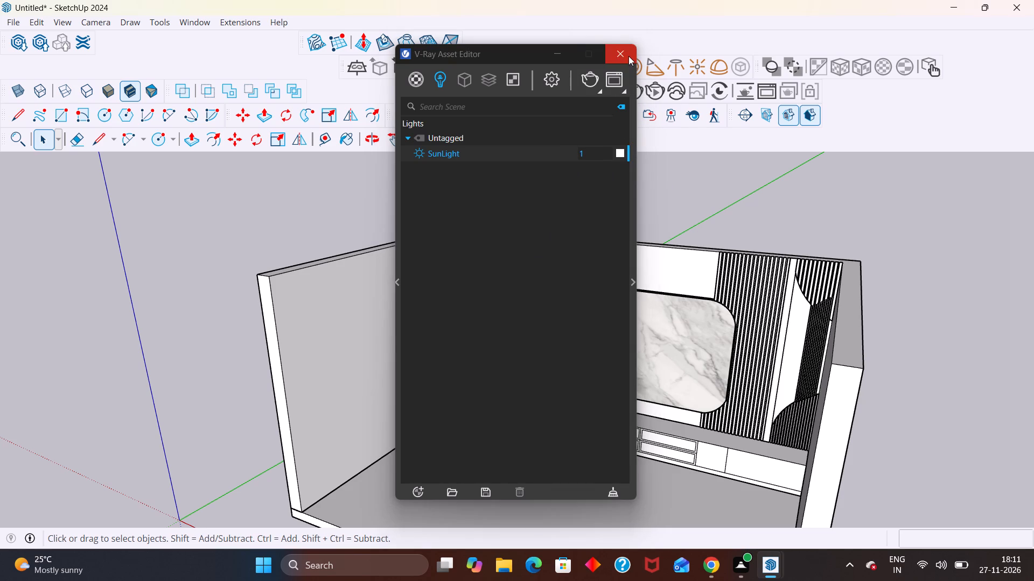
{"action": "left_click", "coordinate": [628, 56]}
{"action": "left_click", "coordinate": [591, 211]}
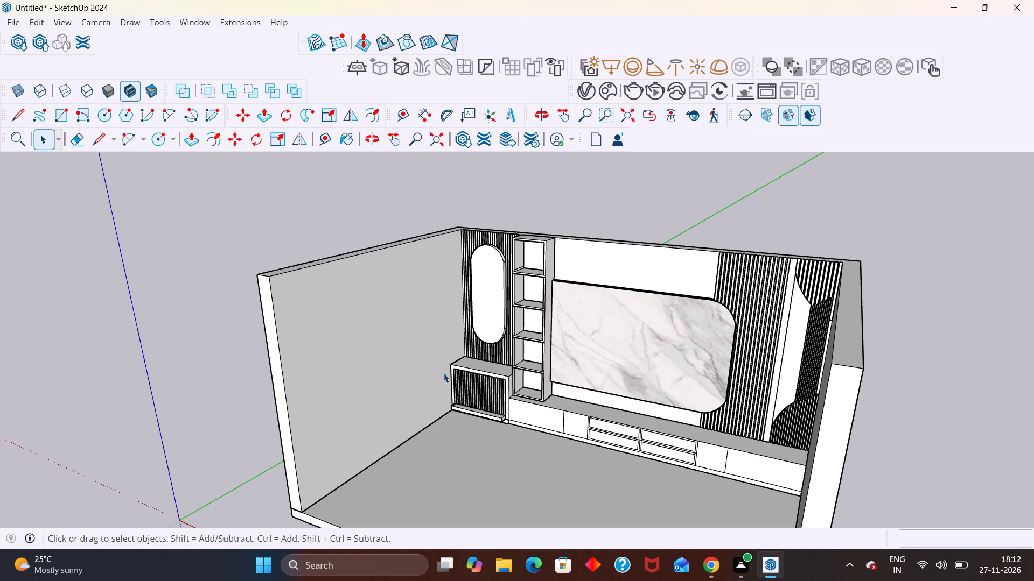
Examine the room from above, below and the front, ending on a frontal view of the TV wall.
{"action": "scroll", "coordinate": [431, 516], "scroll_direction": "down", "scroll_amount": 3}
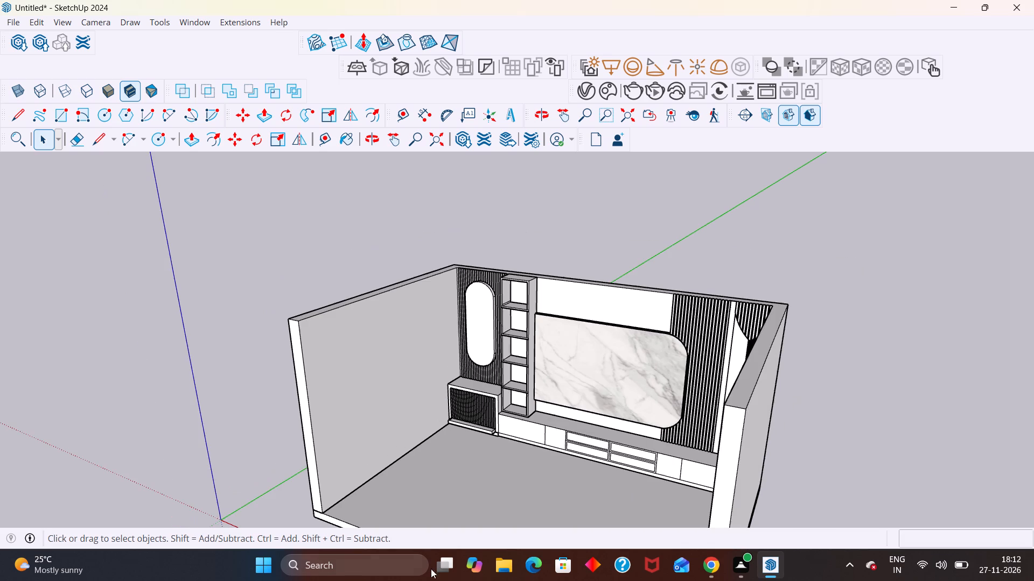
{"action": "scroll", "coordinate": [431, 569], "scroll_direction": "down", "scroll_amount": 3}
{"action": "scroll", "coordinate": [542, 506], "scroll_direction": "down", "scroll_amount": 7}
{"action": "middle_click_drag", "start_coordinate": [527, 486], "coordinate": [576, 327]}
{"action": "scroll", "coordinate": [545, 415], "scroll_direction": "up", "scroll_amount": 3}
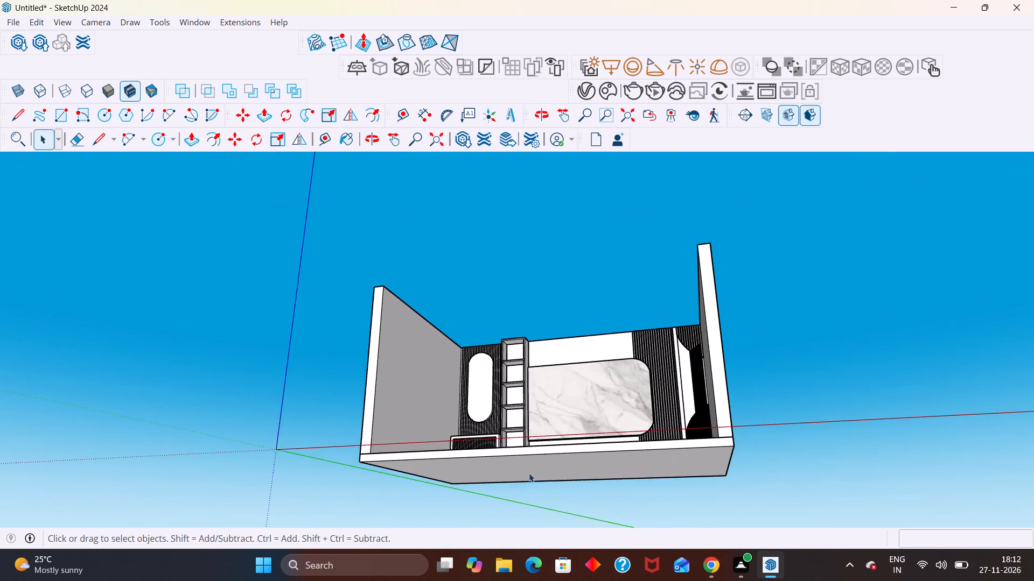
{"action": "middle_click_drag", "start_coordinate": [529, 478], "coordinate": [570, 490]}
{"action": "scroll", "coordinate": [607, 498], "scroll_direction": "down", "scroll_amount": 4}
{"action": "scroll", "coordinate": [748, 414], "scroll_direction": "up", "scroll_amount": 13}
{"action": "middle_click_drag", "start_coordinate": [754, 408], "coordinate": [758, 393]}
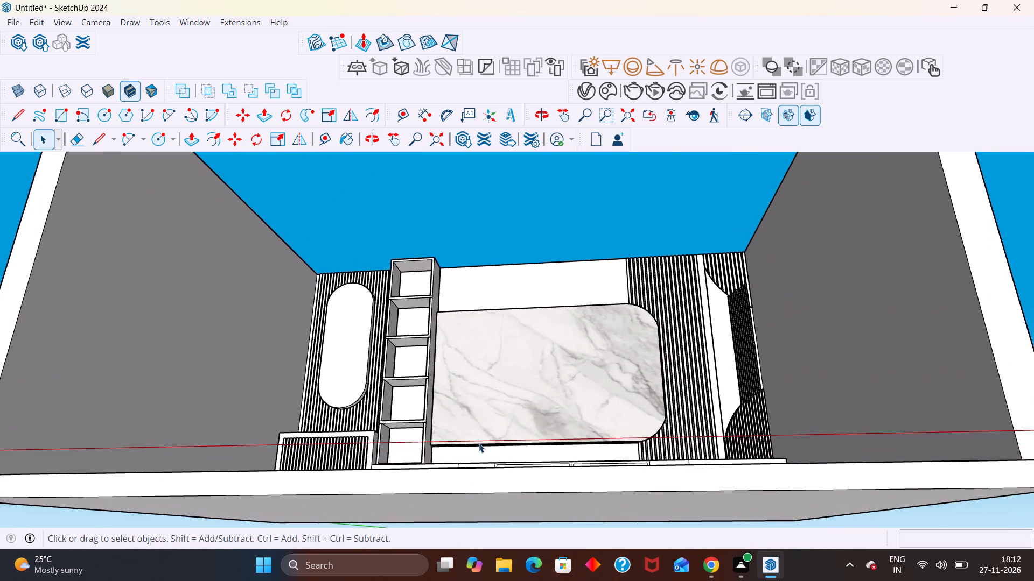
{"action": "middle_click_drag", "start_coordinate": [479, 443], "coordinate": [477, 493]}
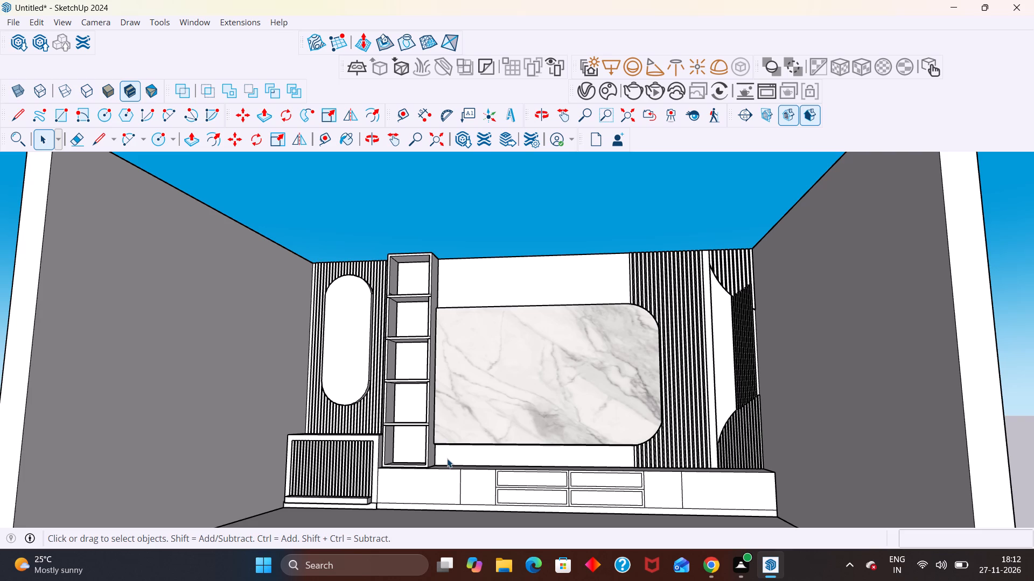
{"action": "scroll", "coordinate": [453, 456], "scroll_direction": "down", "scroll_amount": 6}
{"action": "middle_click_drag", "start_coordinate": [451, 413], "coordinate": [446, 467]}
{"action": "scroll", "coordinate": [436, 448], "scroll_direction": "down", "scroll_amount": 3}
{"action": "middle_click_drag", "start_coordinate": [438, 429], "coordinate": [438, 456]}
{"action": "middle_click_drag", "start_coordinate": [437, 415], "coordinate": [434, 461]}
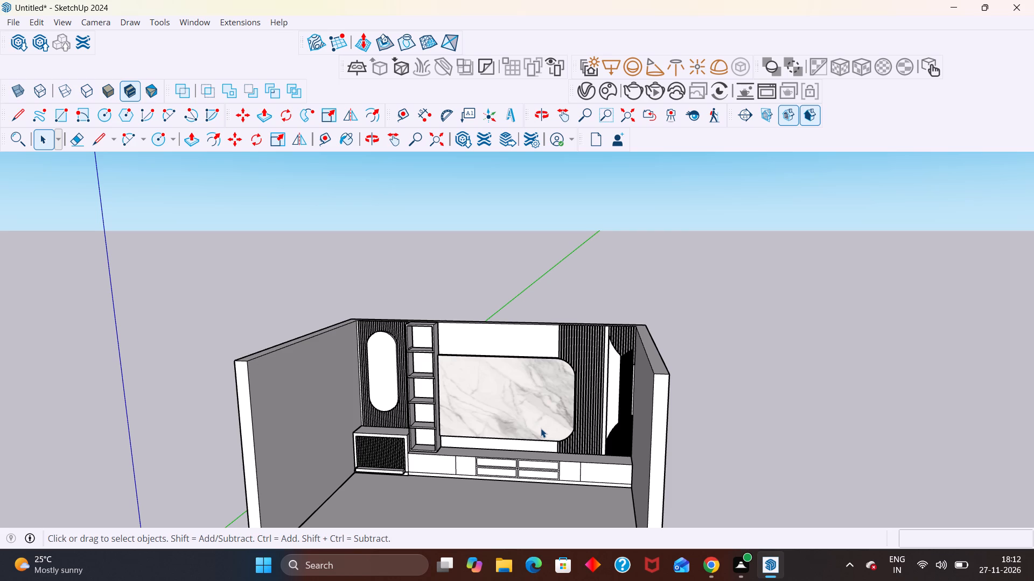
{"action": "scroll", "coordinate": [434, 396], "scroll_direction": "up", "scroll_amount": 1}
{"action": "middle_click_drag", "start_coordinate": [428, 403], "coordinate": [433, 351]}
{"action": "scroll", "coordinate": [432, 364], "scroll_direction": "up", "scroll_amount": 3}
{"action": "middle_click_drag", "start_coordinate": [428, 383], "coordinate": [446, 371]}
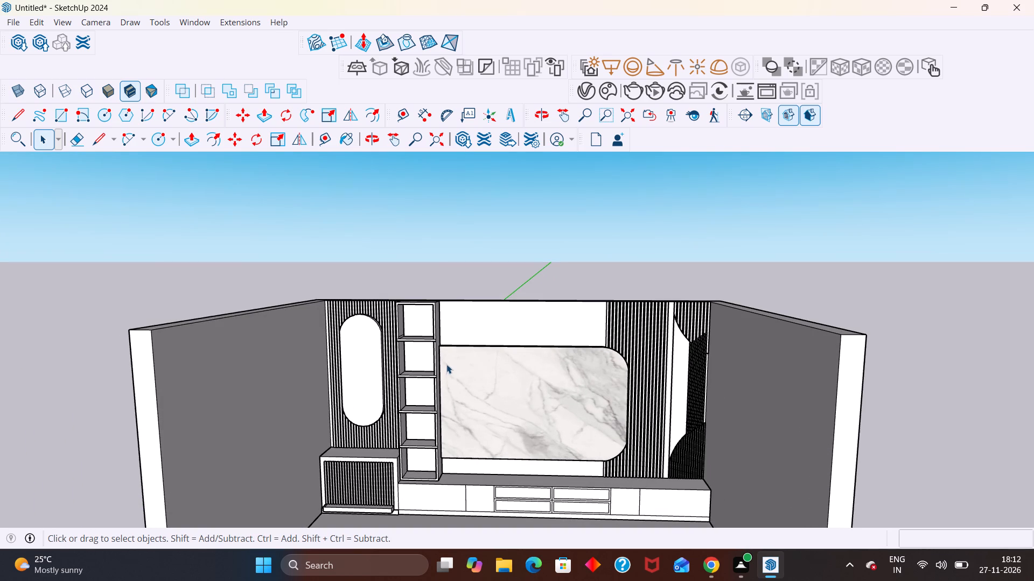
Check the scene's materials list in the V-Ray Asset Editor and close the editor.
{"action": "left_click", "coordinate": [577, 91]}
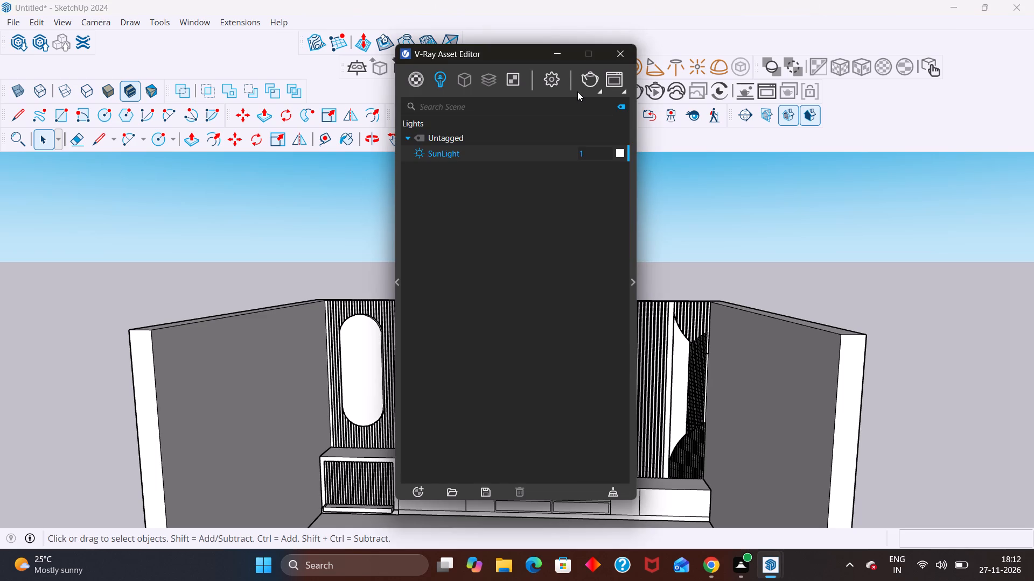
{"action": "left_click", "coordinate": [424, 81]}
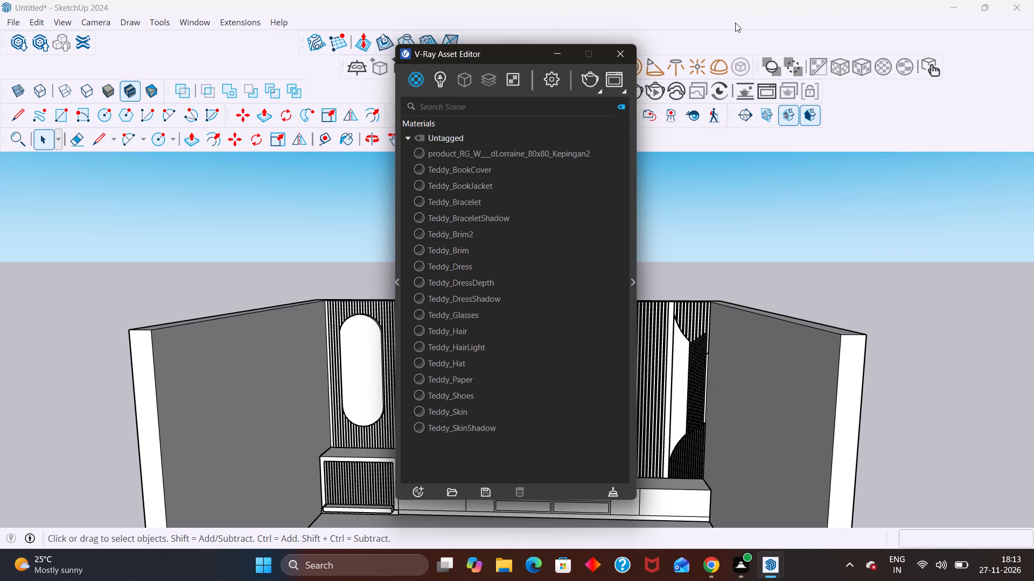
{"action": "left_click", "coordinate": [617, 61]}
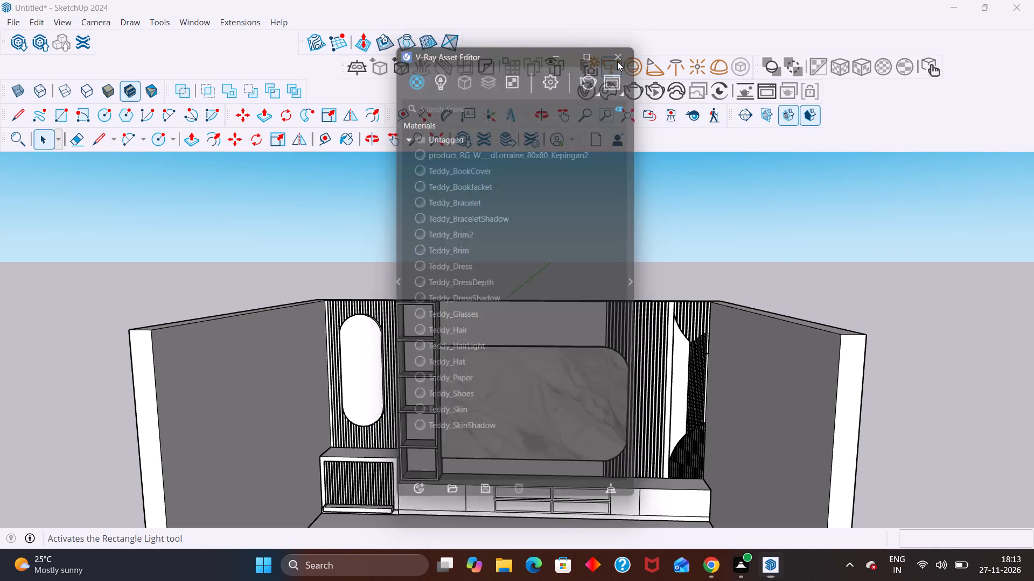
Draw a V-Ray Rectangle Light on the TV wall behind the marble panel, from the wall's top edge down to the cabinet top.
{"action": "left_click", "coordinate": [615, 76]}
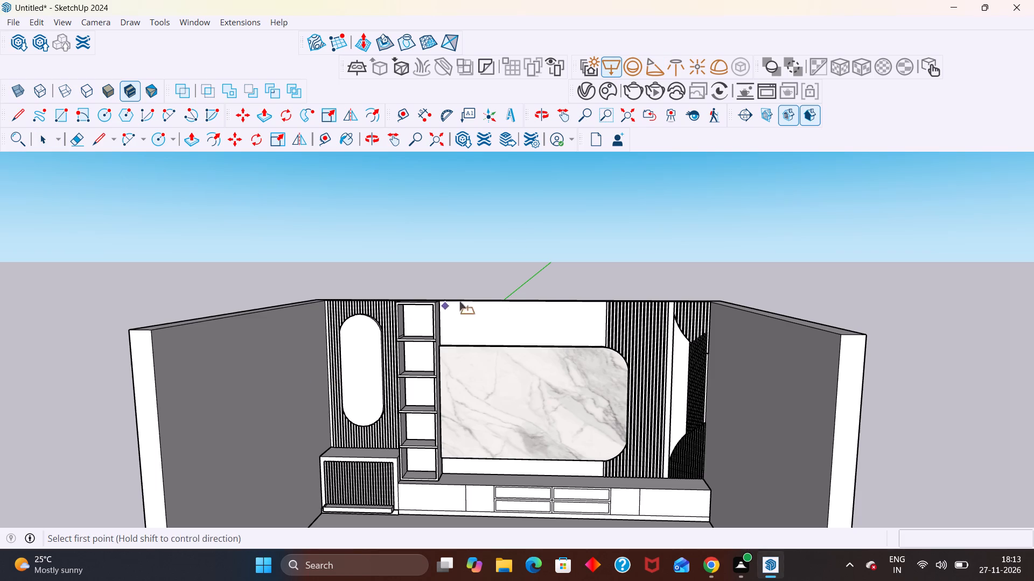
{"action": "left_click", "coordinate": [501, 298]}
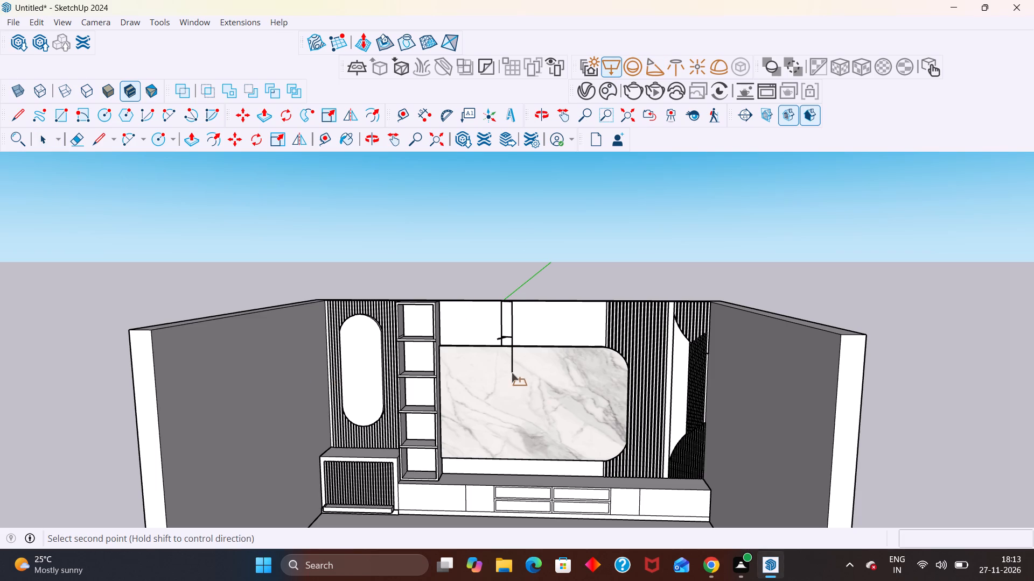
{"action": "middle_click_drag", "start_coordinate": [518, 396], "coordinate": [415, 457]}
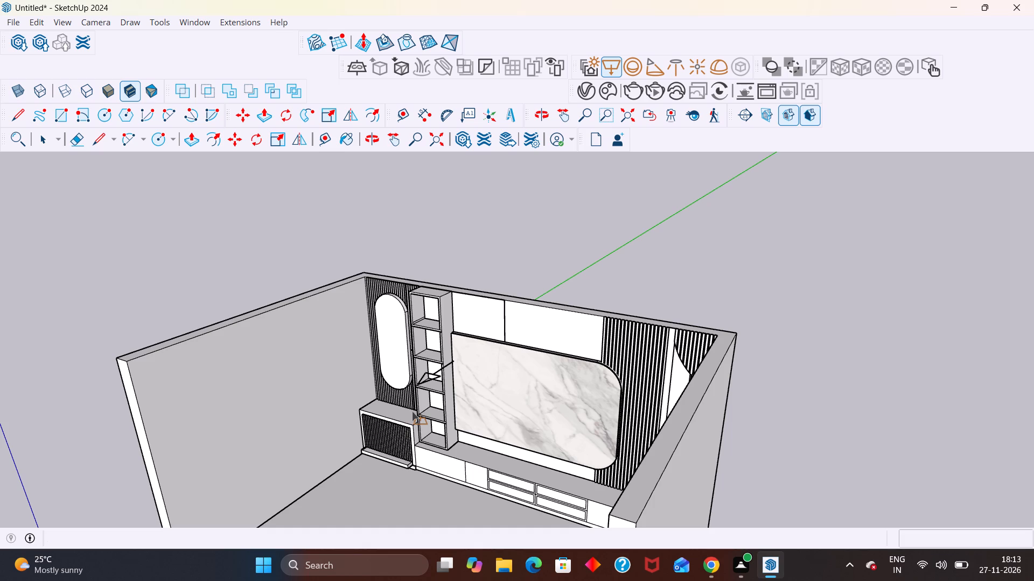
{"action": "left_click", "coordinate": [469, 444]}
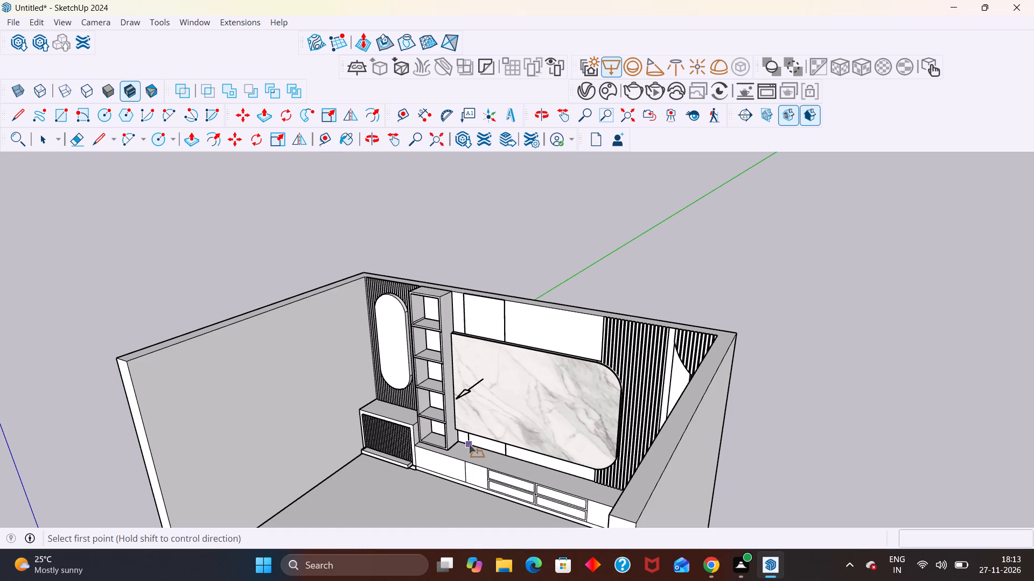
Inspect the Rectangle Light's parameters in the V-Ray Asset Editor and move the editor aside to uncover the model.
{"action": "middle_click_drag", "start_coordinate": [471, 428], "coordinate": [557, 417]}
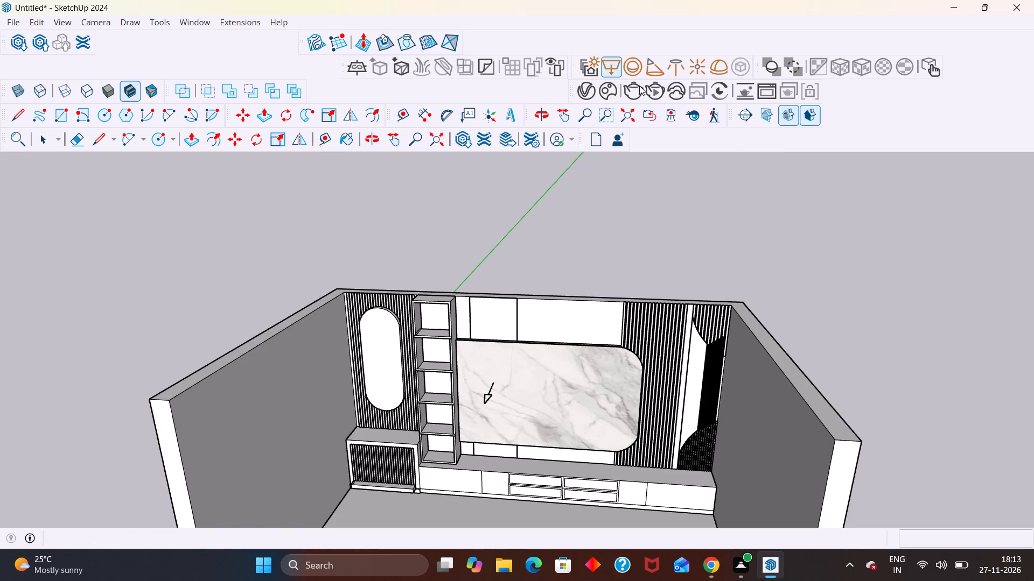
{"action": "left_click", "coordinate": [589, 98]}
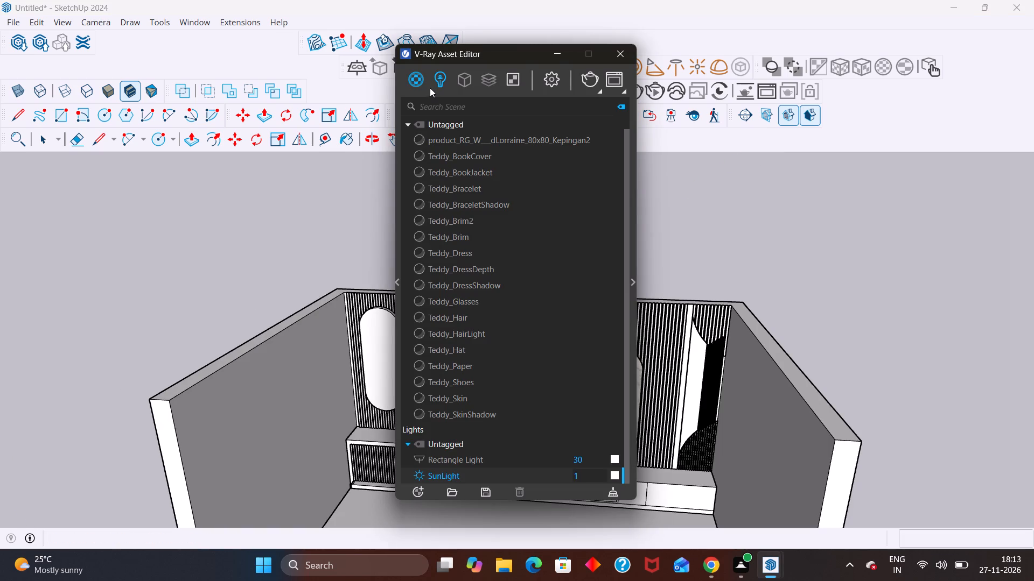
{"action": "left_click", "coordinate": [436, 81]}
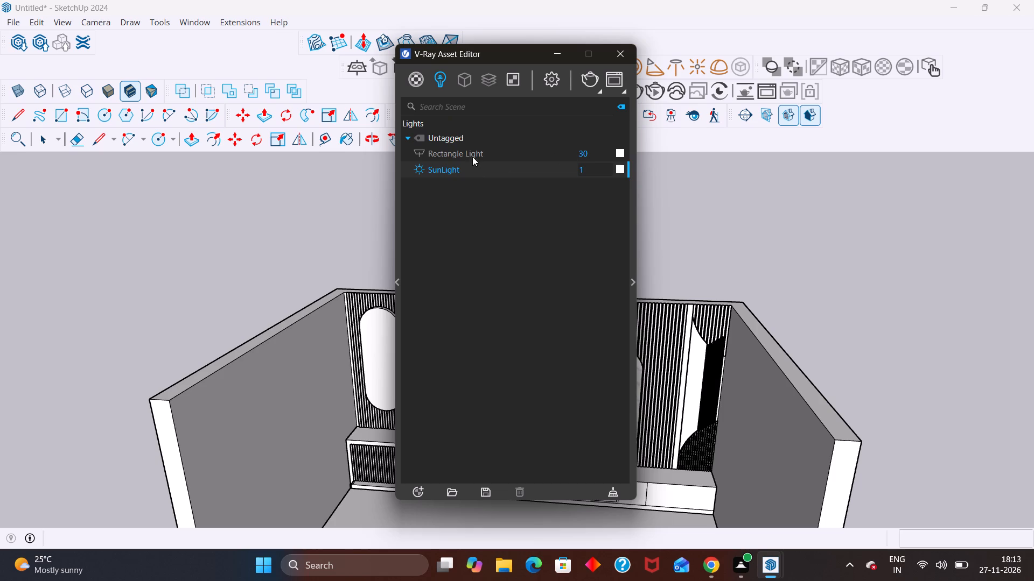
{"action": "left_click", "coordinate": [467, 151]}
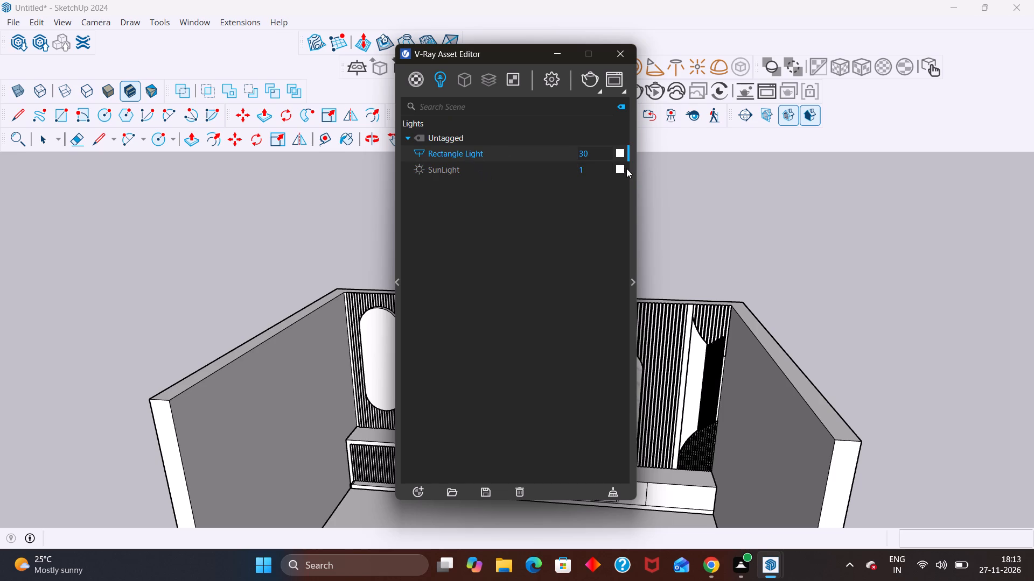
{"action": "left_click", "coordinate": [632, 283]}
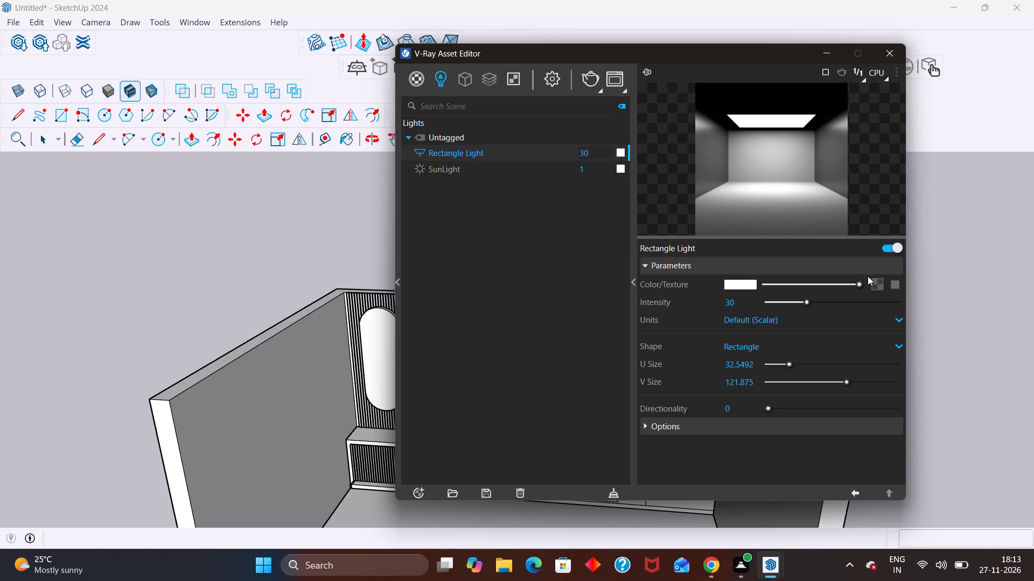
{"action": "scroll", "coordinate": [868, 276], "scroll_direction": "up", "scroll_amount": 1}
{"action": "left_click_drag", "start_coordinate": [673, 52], "coordinate": [672, 56]}
{"action": "left_click_drag", "start_coordinate": [672, 56], "coordinate": [242, 111]}
Start a V-Ray interactive render of the whole room, examine the TV wall lighting up close, and close the Frame Buffer.
{"action": "scroll", "coordinate": [612, 232], "scroll_direction": "down", "scroll_amount": 1}
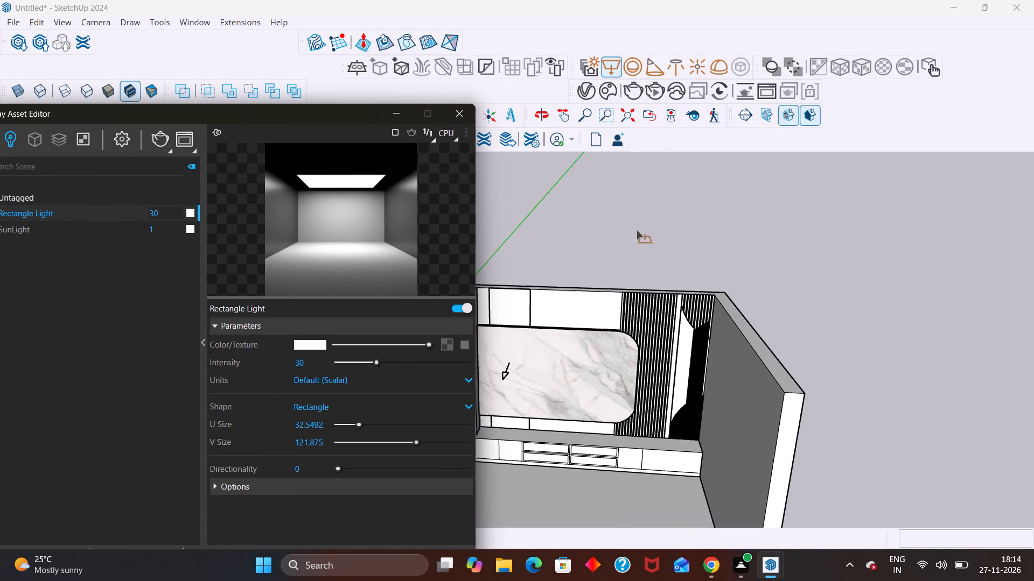
{"action": "scroll", "coordinate": [637, 230], "scroll_direction": "down", "scroll_amount": 11}
{"action": "scroll", "coordinate": [285, 277], "scroll_direction": "up", "scroll_amount": 1}
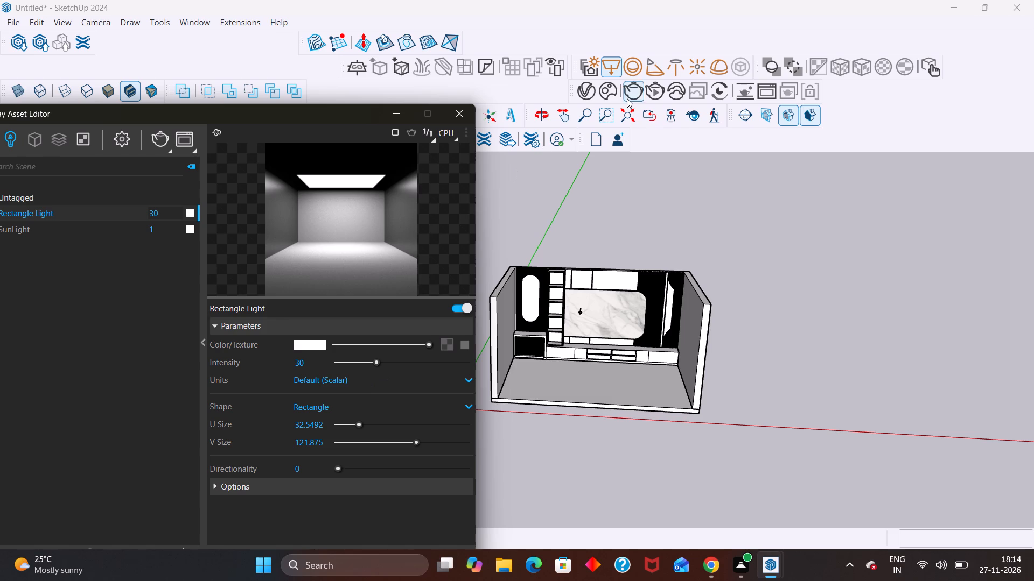
{"action": "left_click", "coordinate": [654, 93]}
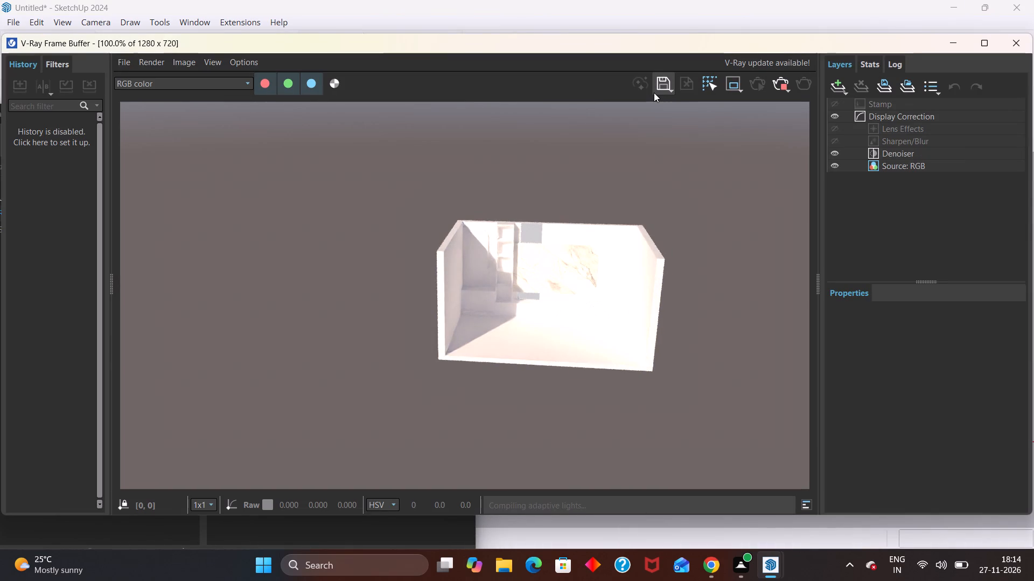
{"action": "middle_click_drag", "start_coordinate": [603, 289], "coordinate": [599, 259]}
{"action": "middle_click", "coordinate": [599, 258]}
{"action": "scroll", "coordinate": [509, 327], "scroll_direction": "up", "scroll_amount": 2}
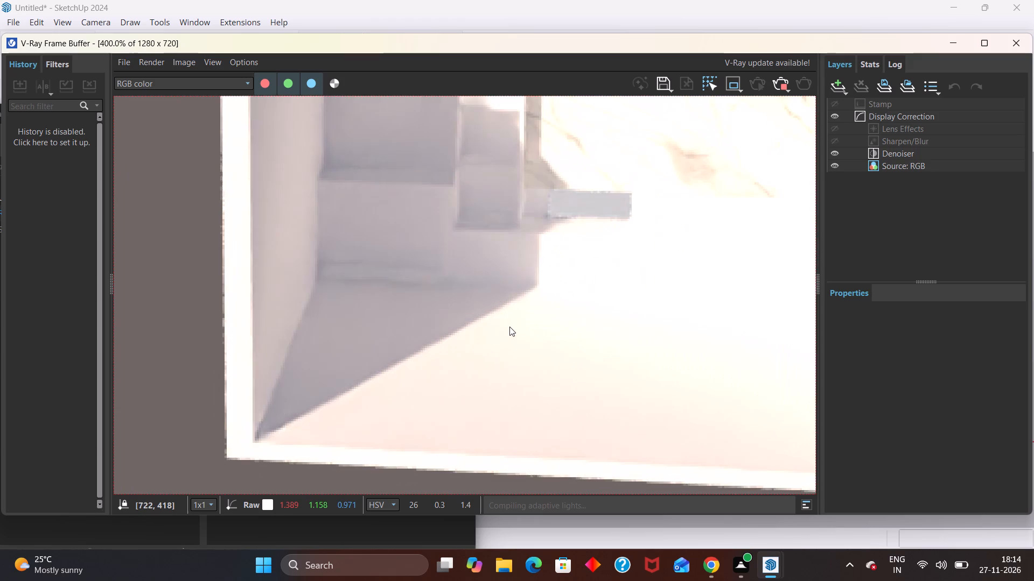
{"action": "scroll", "coordinate": [523, 302], "scroll_direction": "down", "scroll_amount": 4}
{"action": "middle_click_drag", "start_coordinate": [593, 304], "coordinate": [478, 272]}
{"action": "scroll", "coordinate": [572, 269], "scroll_direction": "up", "scroll_amount": 1}
{"action": "scroll", "coordinate": [473, 274], "scroll_direction": "up", "scroll_amount": 2}
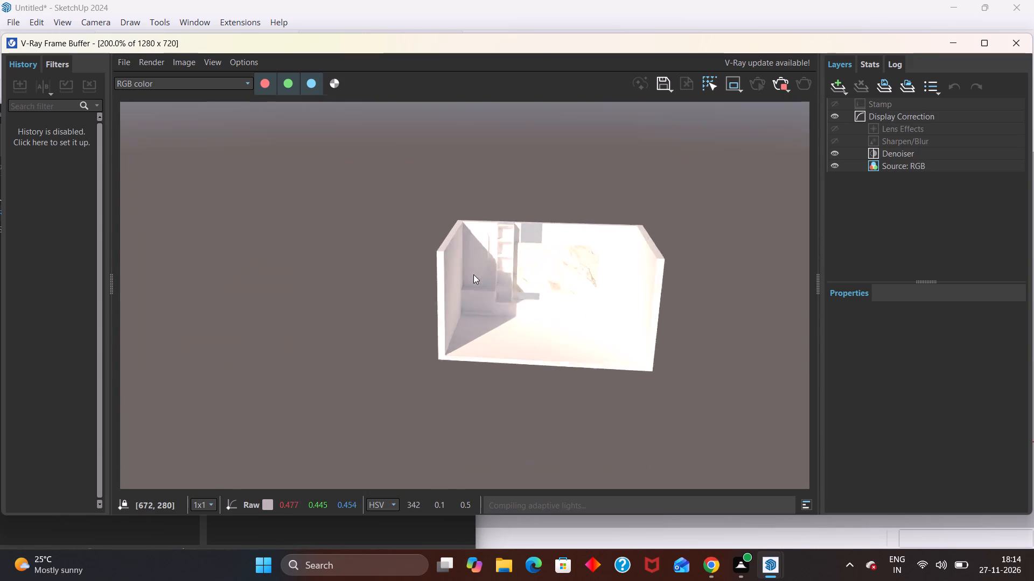
{"action": "scroll", "coordinate": [515, 293], "scroll_direction": "up", "scroll_amount": 1}
{"action": "scroll", "coordinate": [495, 298], "scroll_direction": "down", "scroll_amount": 1}
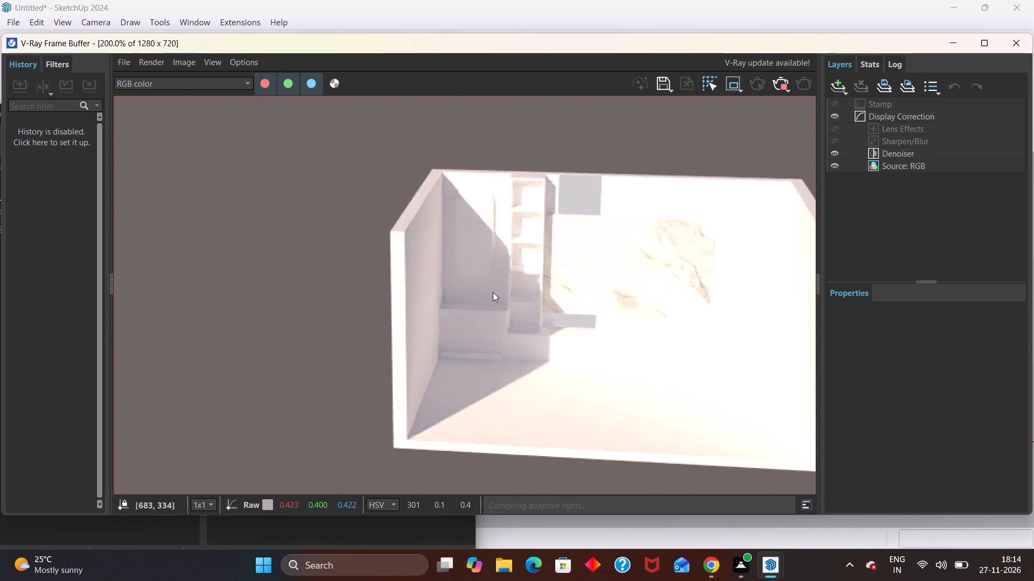
{"action": "left_click", "coordinate": [1016, 49]}
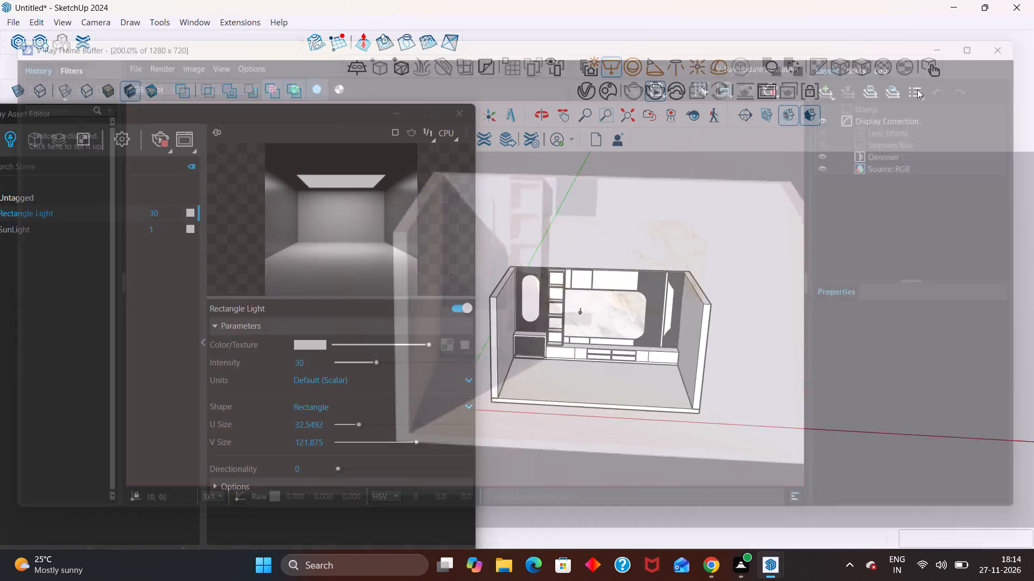
Bring back the interactive render, abort it, and close both the Frame Buffer and the Asset Editor.
{"action": "left_click", "coordinate": [654, 88]}
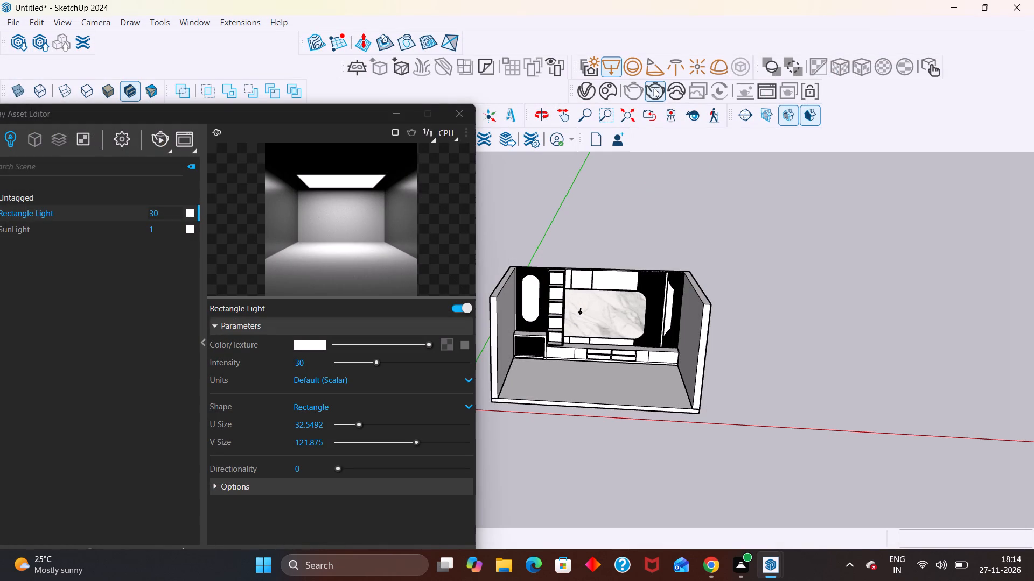
{"action": "left_click", "coordinate": [651, 93]}
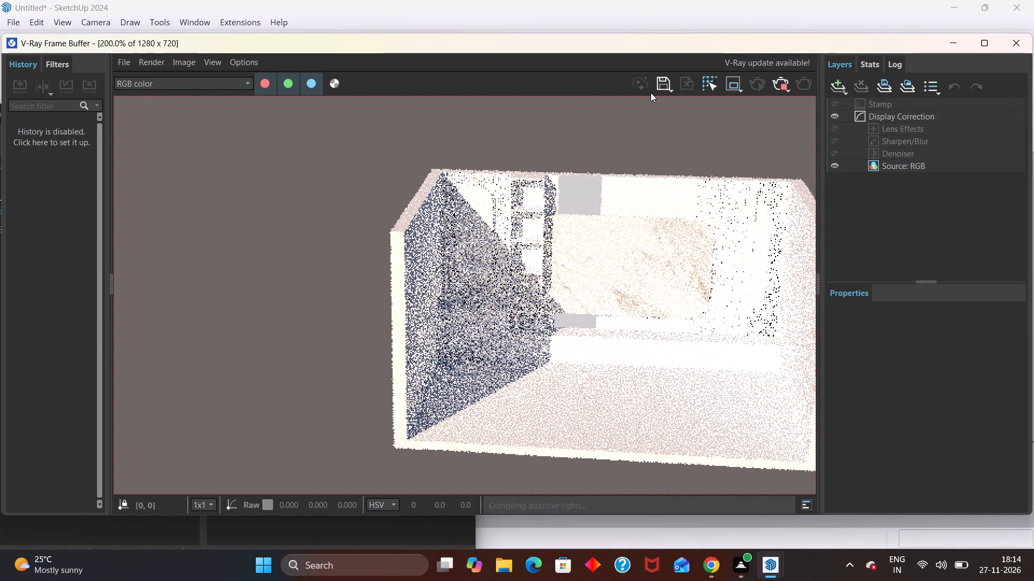
{"action": "left_click", "coordinate": [787, 84]}
{"action": "left_click", "coordinate": [1014, 42]}
{"action": "scroll", "coordinate": [741, 222], "scroll_direction": "down", "scroll_amount": 2}
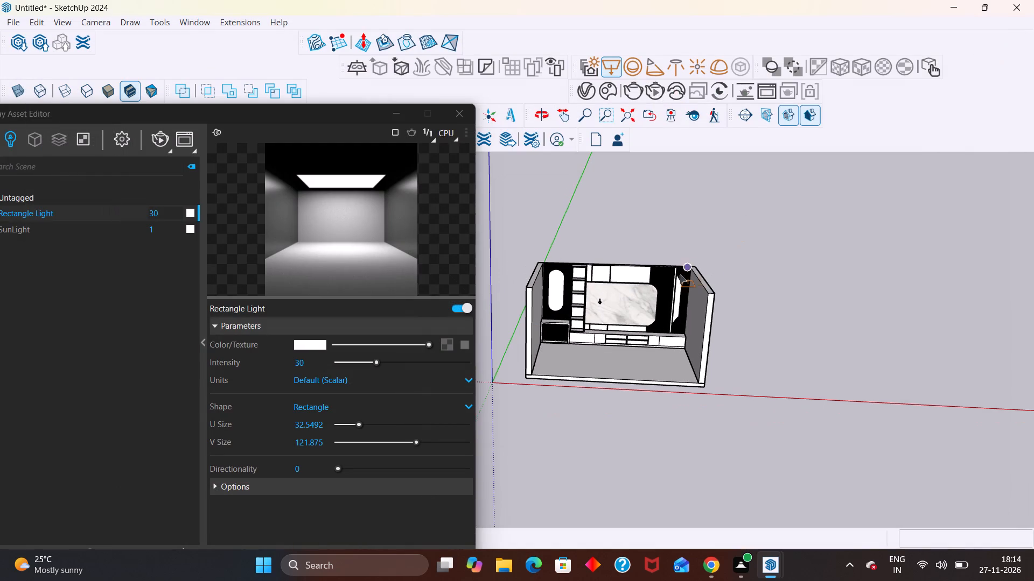
{"action": "left_click", "coordinate": [461, 119]}
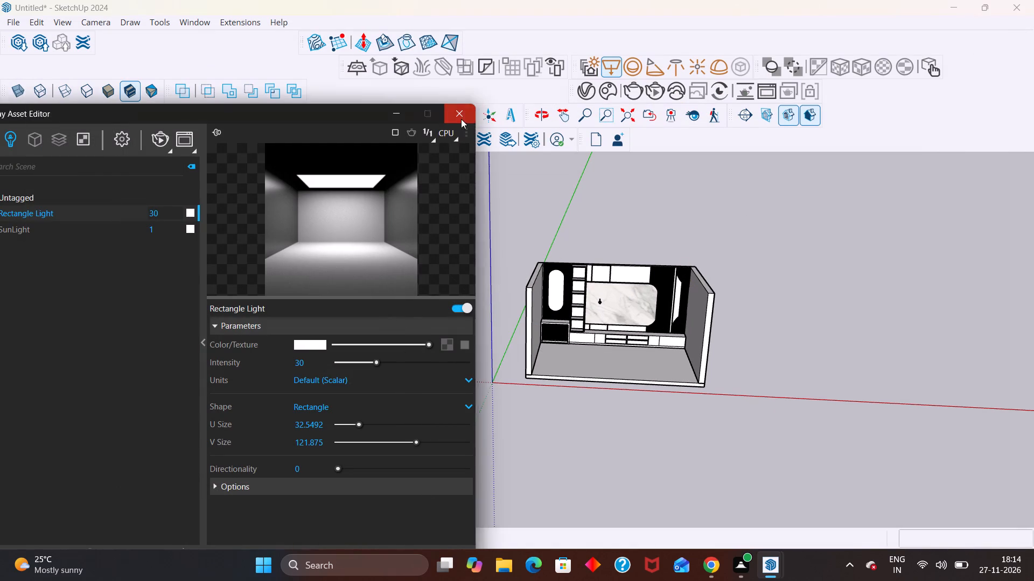
Delete the V-Ray Rectangle Light placed at the marble TV panel.
{"action": "scroll", "coordinate": [665, 331], "scroll_direction": "up", "scroll_amount": 2}
{"action": "middle_click_drag", "start_coordinate": [604, 281], "coordinate": [528, 322]}
{"action": "key", "text": "space"}
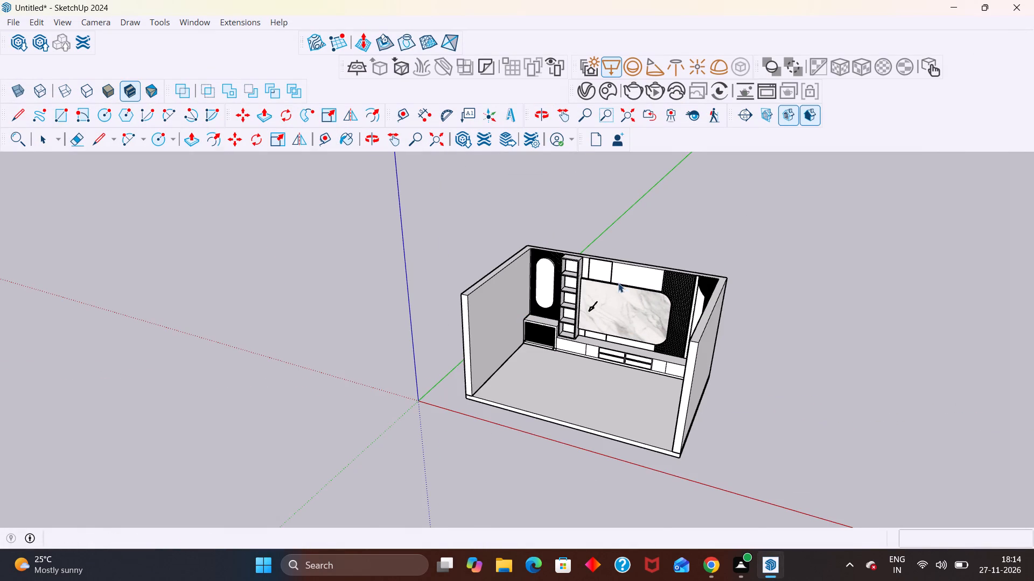
{"action": "scroll", "coordinate": [627, 281], "scroll_direction": "up", "scroll_amount": 2}
{"action": "left_click", "coordinate": [584, 314]}
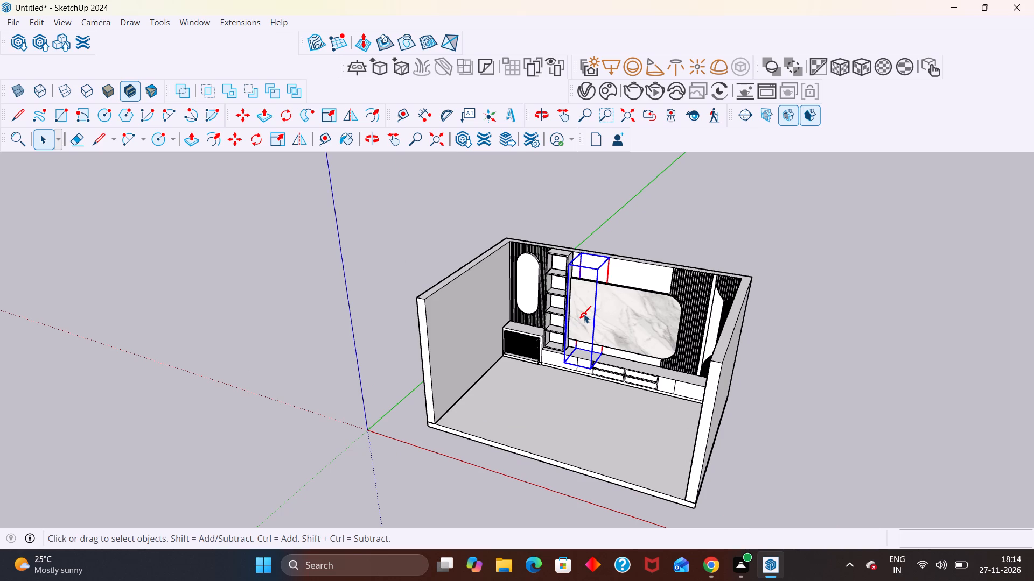
{"action": "key", "text": "Delete"}
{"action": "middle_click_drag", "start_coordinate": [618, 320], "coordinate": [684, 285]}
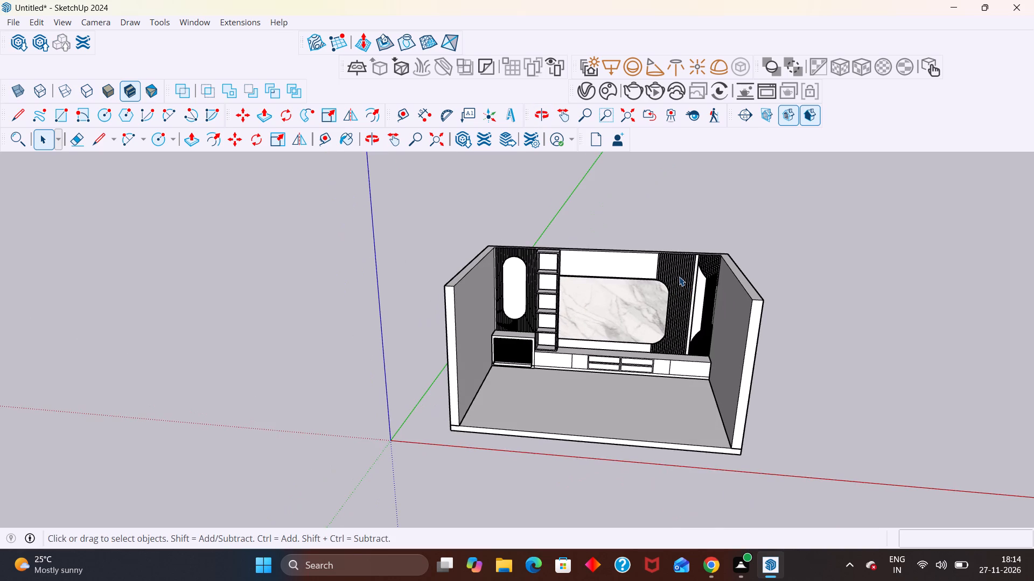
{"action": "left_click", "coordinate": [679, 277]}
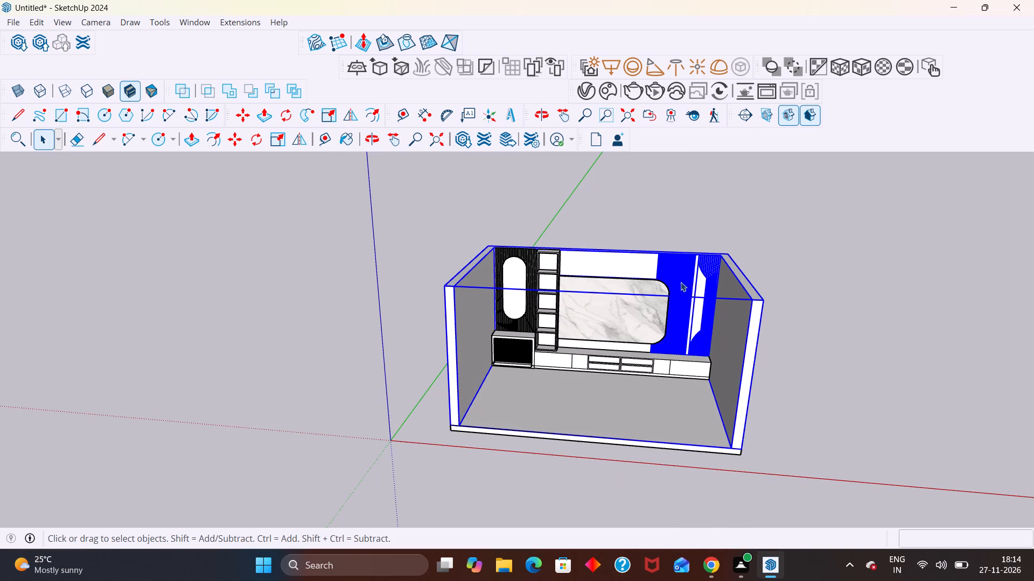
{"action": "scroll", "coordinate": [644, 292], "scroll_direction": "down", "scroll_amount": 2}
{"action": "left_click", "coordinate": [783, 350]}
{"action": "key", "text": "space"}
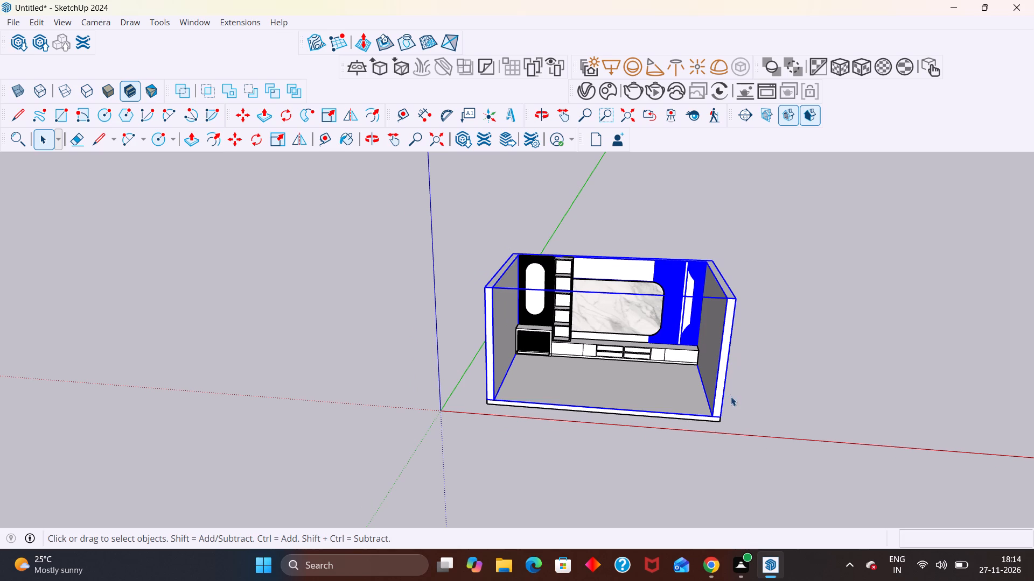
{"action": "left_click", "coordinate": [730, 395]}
Examine the whole room and its TV wall from low and raised frontal viewpoints.
{"action": "middle_click_drag", "start_coordinate": [783, 407], "coordinate": [752, 323]}
{"action": "scroll", "coordinate": [695, 324], "scroll_direction": "up", "scroll_amount": 1}
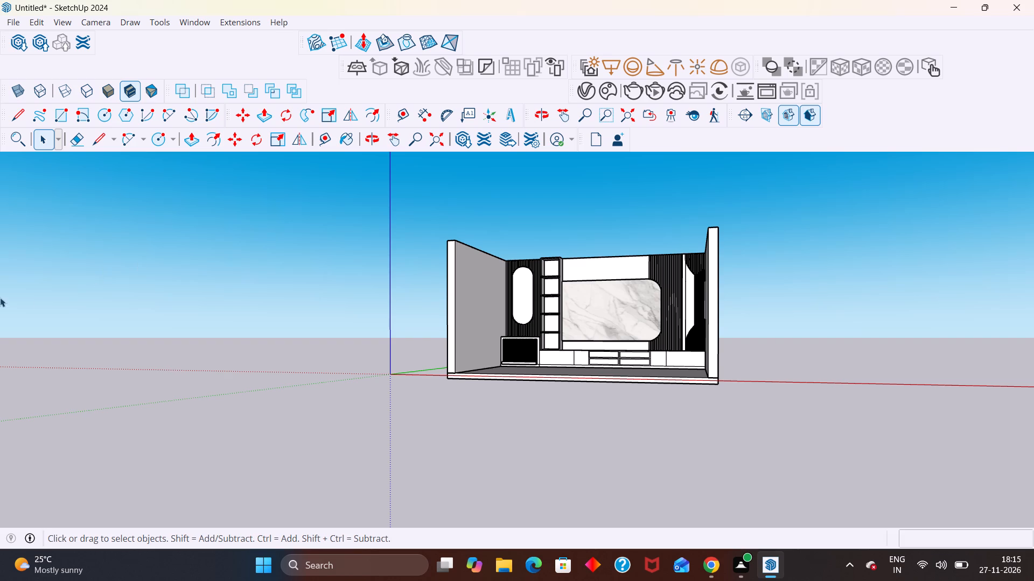
{"action": "scroll", "coordinate": [124, 277], "scroll_direction": "down", "scroll_amount": 1}
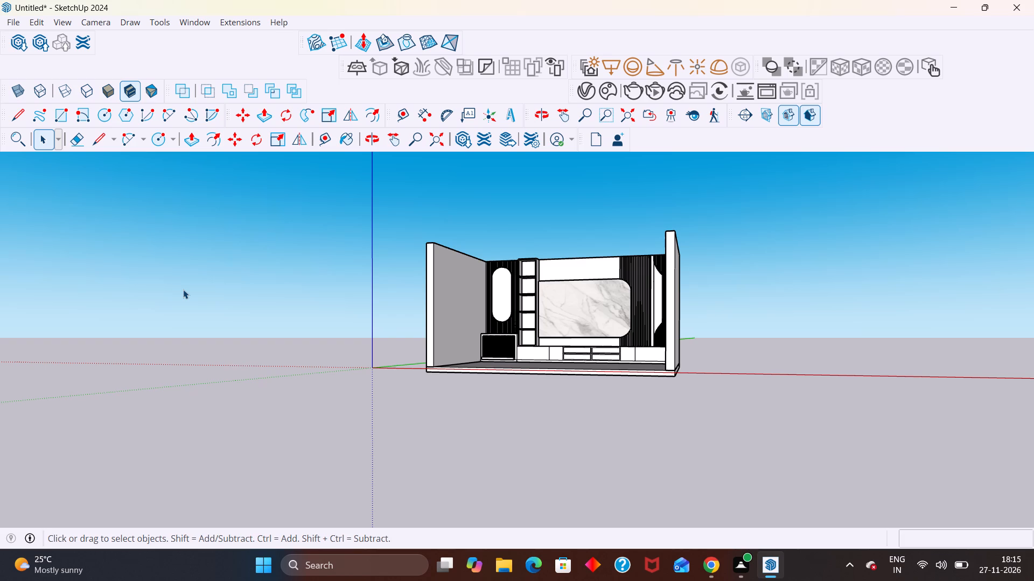
{"action": "scroll", "coordinate": [571, 234], "scroll_direction": "up", "scroll_amount": 2}
{"action": "middle_click_drag", "start_coordinate": [603, 250], "coordinate": [635, 299]}
{"action": "scroll", "coordinate": [581, 242], "scroll_direction": "up", "scroll_amount": 3}
{"action": "middle_click_drag", "start_coordinate": [635, 316], "coordinate": [648, 331]}
{"action": "middle_click_drag", "start_coordinate": [588, 322], "coordinate": [606, 377]}
{"action": "scroll", "coordinate": [608, 364], "scroll_direction": "up", "scroll_amount": 1}
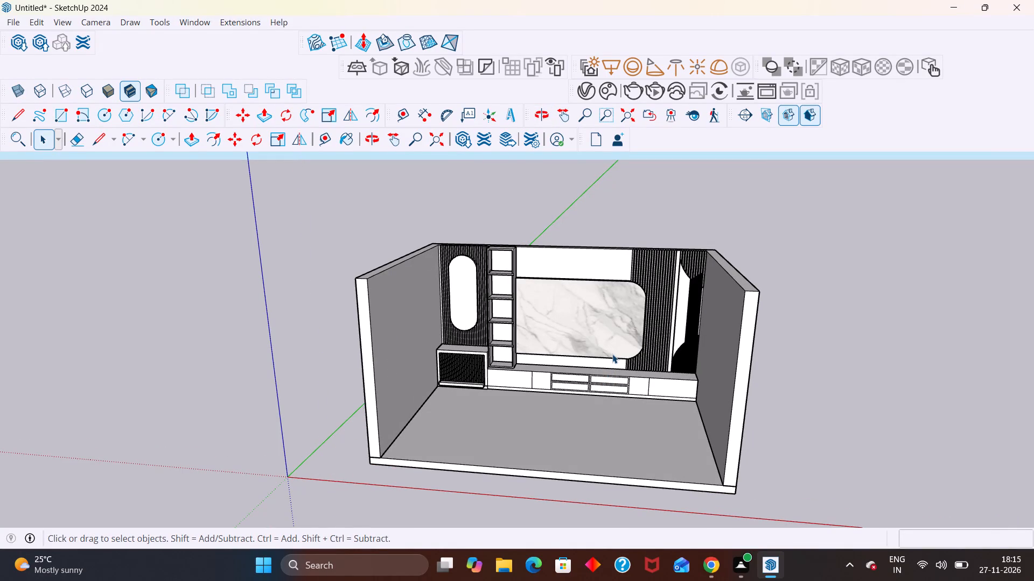
{"action": "middle_click_drag", "start_coordinate": [637, 397], "coordinate": [631, 393]}
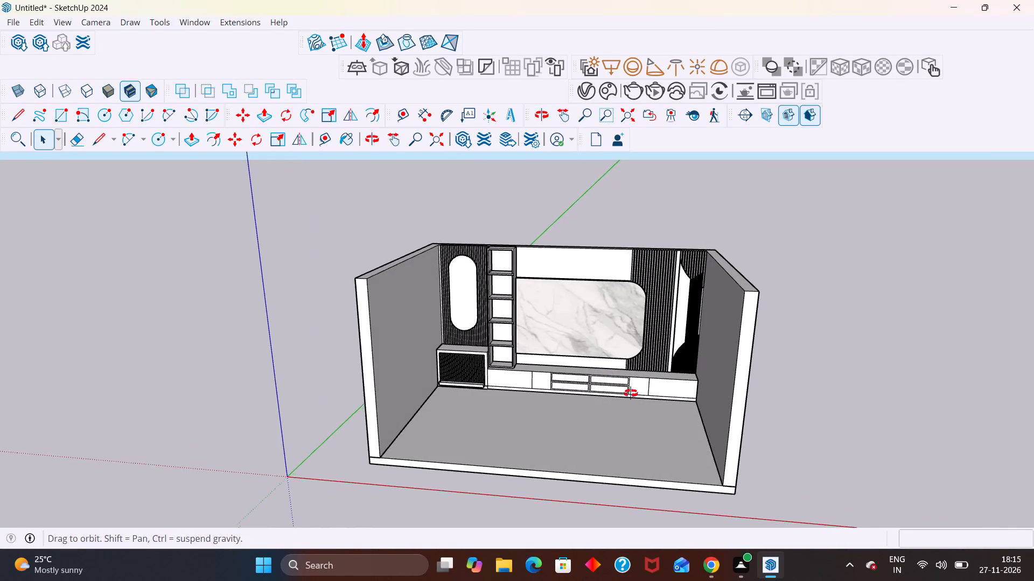
{"action": "middle_click_drag", "start_coordinate": [631, 393], "coordinate": [617, 373]}
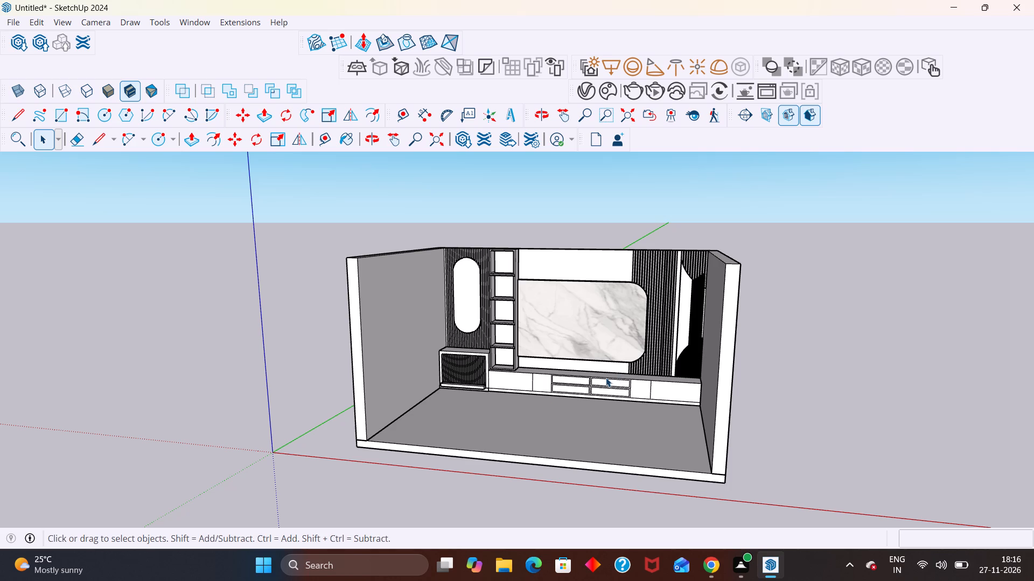
{"action": "scroll", "coordinate": [747, 334], "scroll_direction": "down", "scroll_amount": 2}
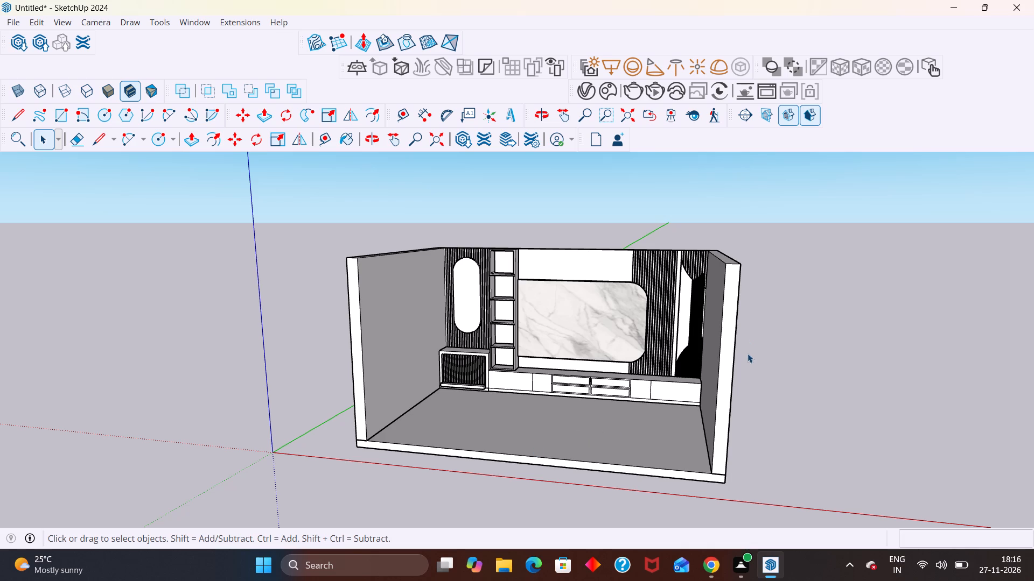
{"action": "middle_click", "coordinate": [747, 353]}
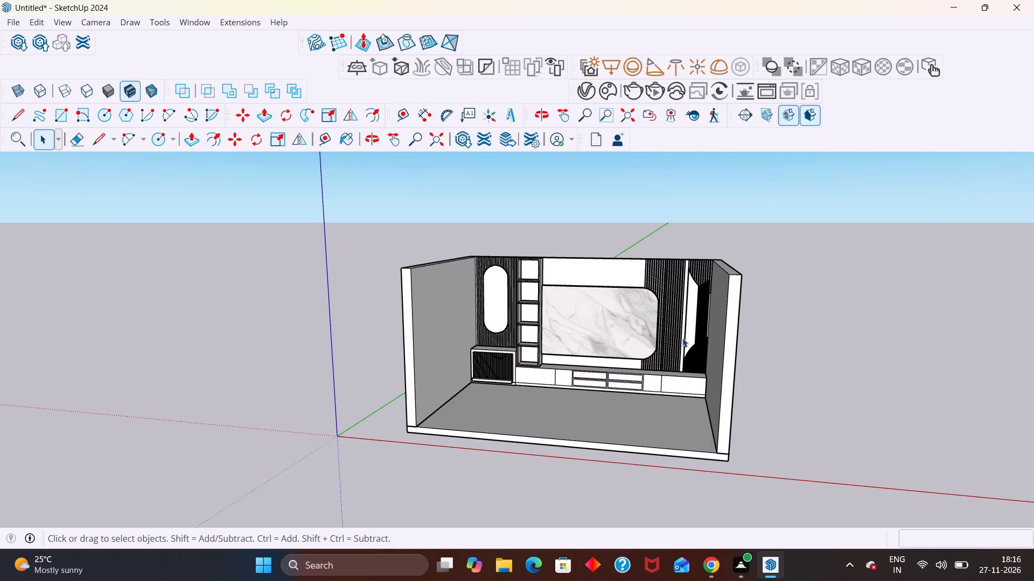
{"action": "scroll", "coordinate": [413, 393], "scroll_direction": "down", "scroll_amount": 2}
{"action": "middle_click_drag", "start_coordinate": [602, 378], "coordinate": [613, 347]}
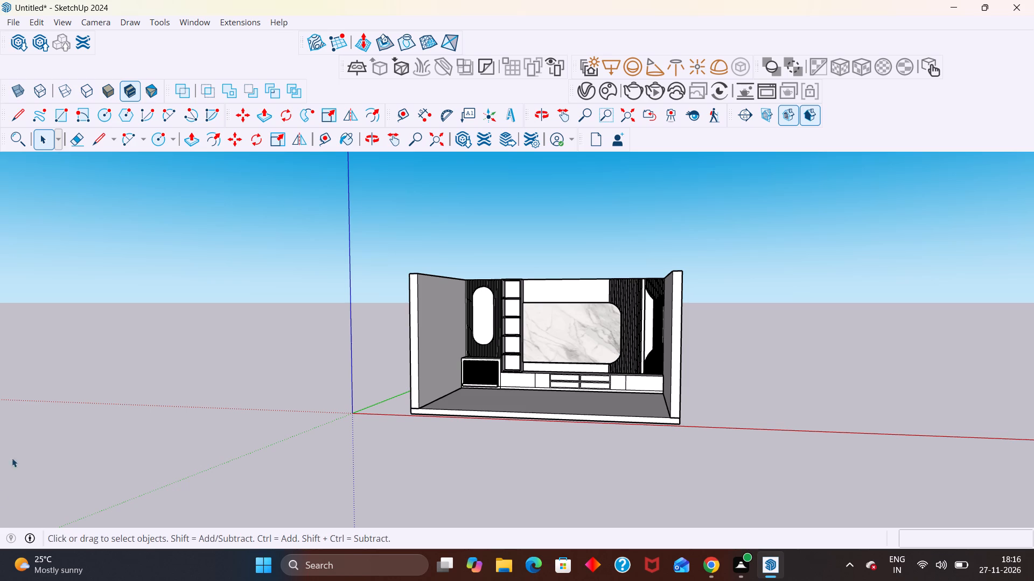
{"action": "scroll", "coordinate": [320, 400], "scroll_direction": "down", "scroll_amount": 1}
{"action": "scroll", "coordinate": [626, 215], "scroll_direction": "up", "scroll_amount": 3}
{"action": "middle_click_drag", "start_coordinate": [506, 395], "coordinate": [491, 387]}
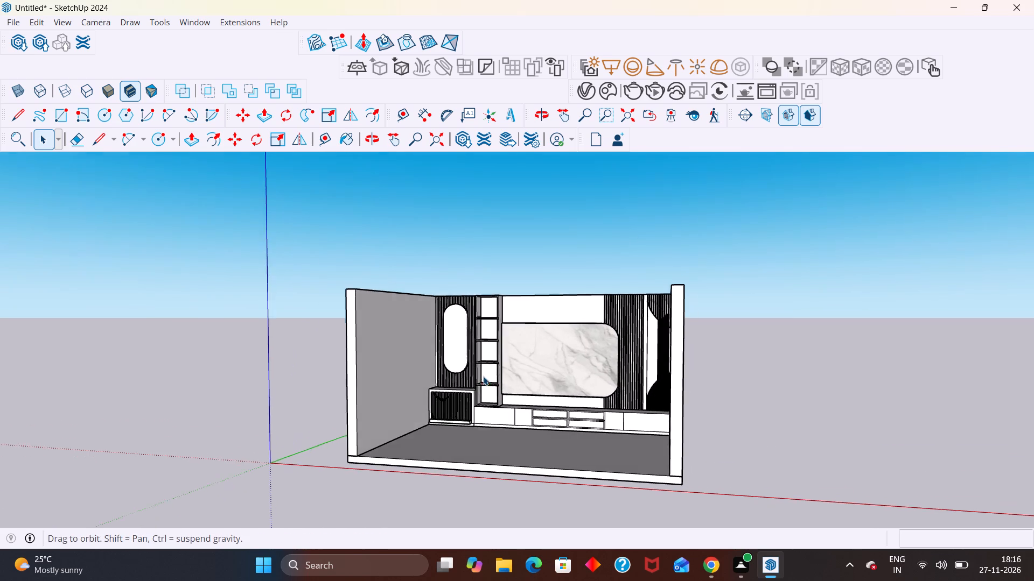
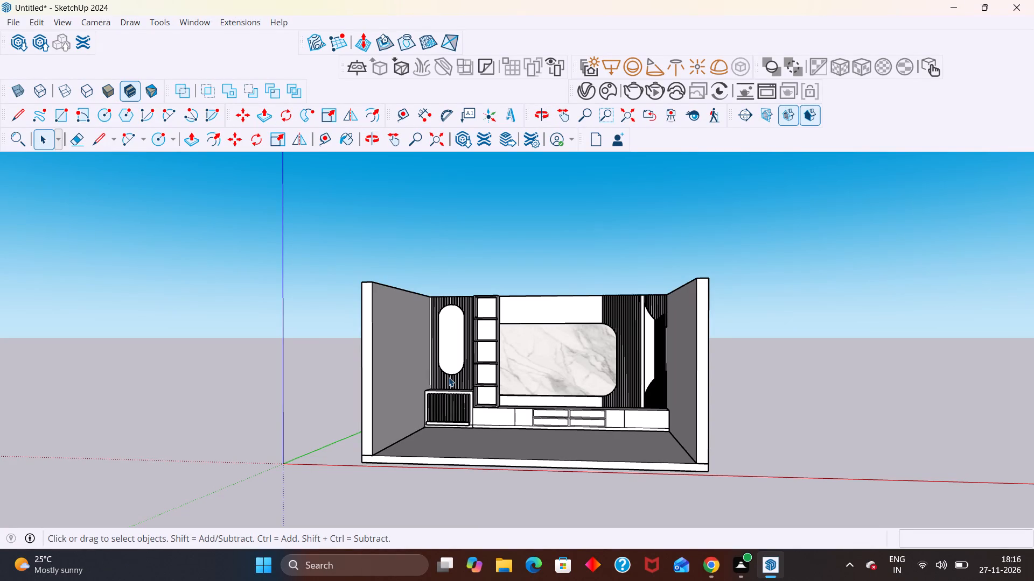
Examine the open room and its TV wall, cabinets and side walls from several angles and distances.
{"action": "scroll", "coordinate": [449, 377], "scroll_direction": "down", "scroll_amount": 2}
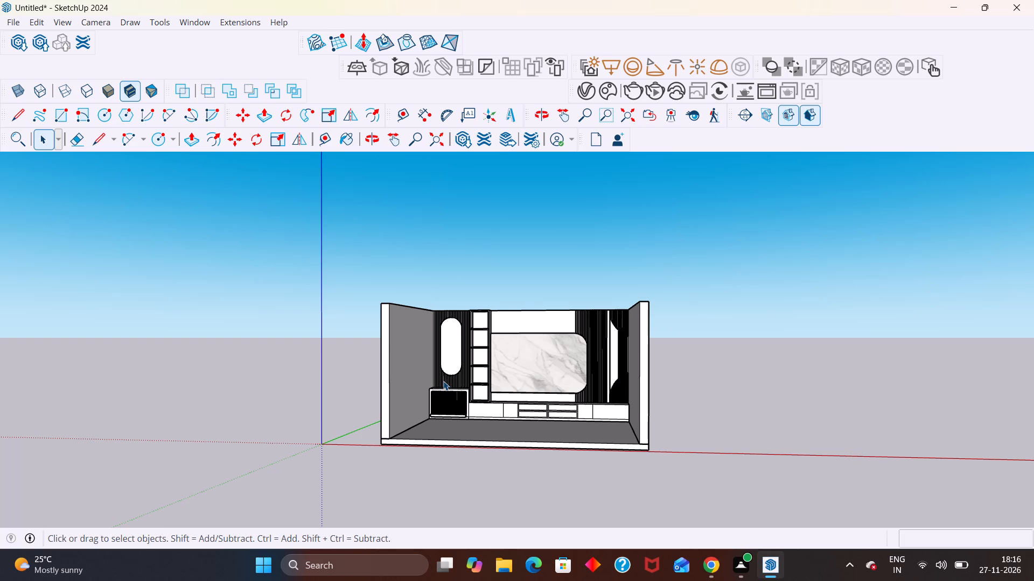
{"action": "scroll", "coordinate": [442, 385], "scroll_direction": "down", "scroll_amount": 1}
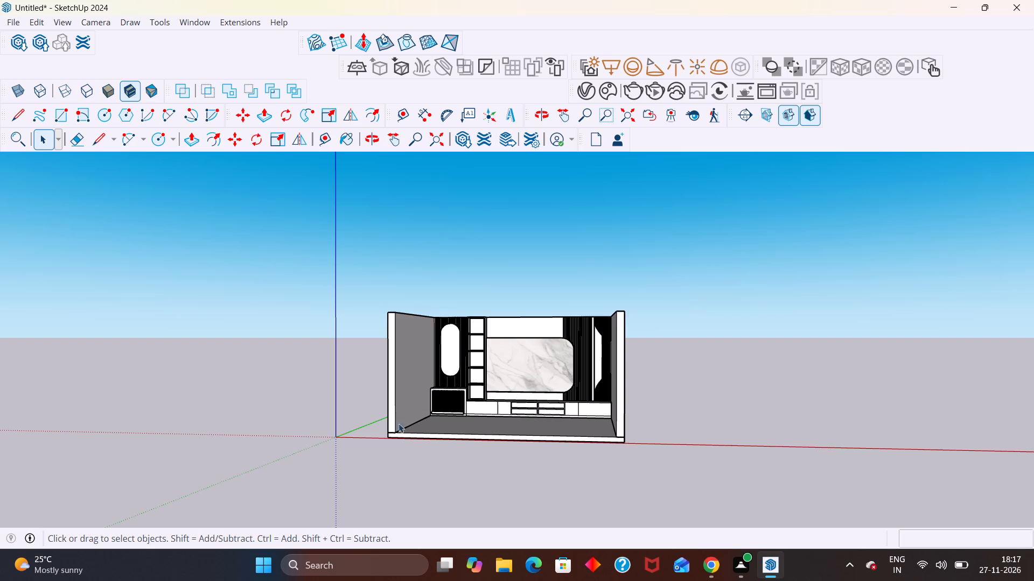
{"action": "scroll", "coordinate": [528, 429], "scroll_direction": "down", "scroll_amount": 2}
{"action": "middle_click_drag", "start_coordinate": [556, 444], "coordinate": [604, 452]}
{"action": "scroll", "coordinate": [507, 444], "scroll_direction": "up", "scroll_amount": 1}
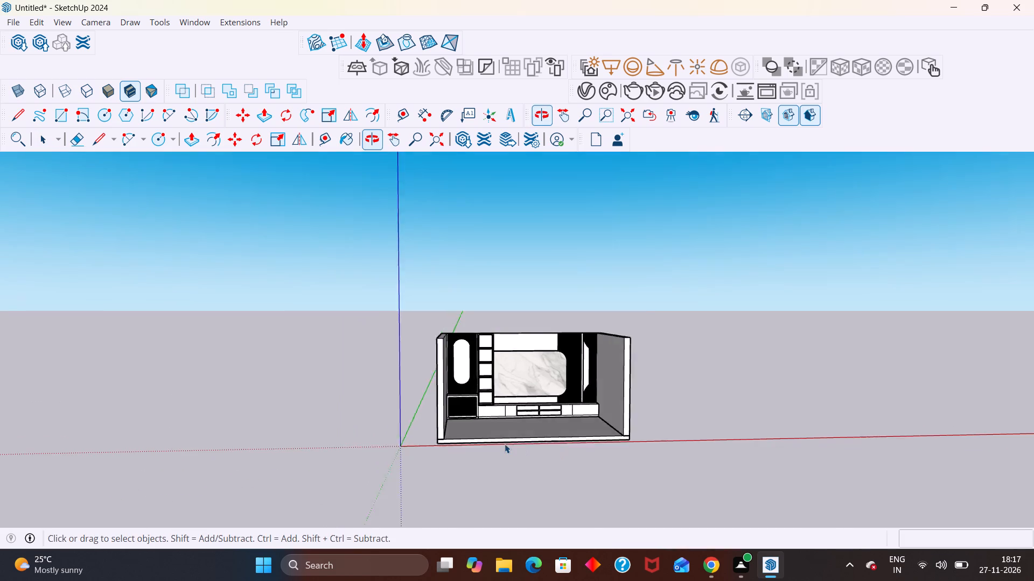
{"action": "scroll", "coordinate": [505, 444], "scroll_direction": "up", "scroll_amount": 2}
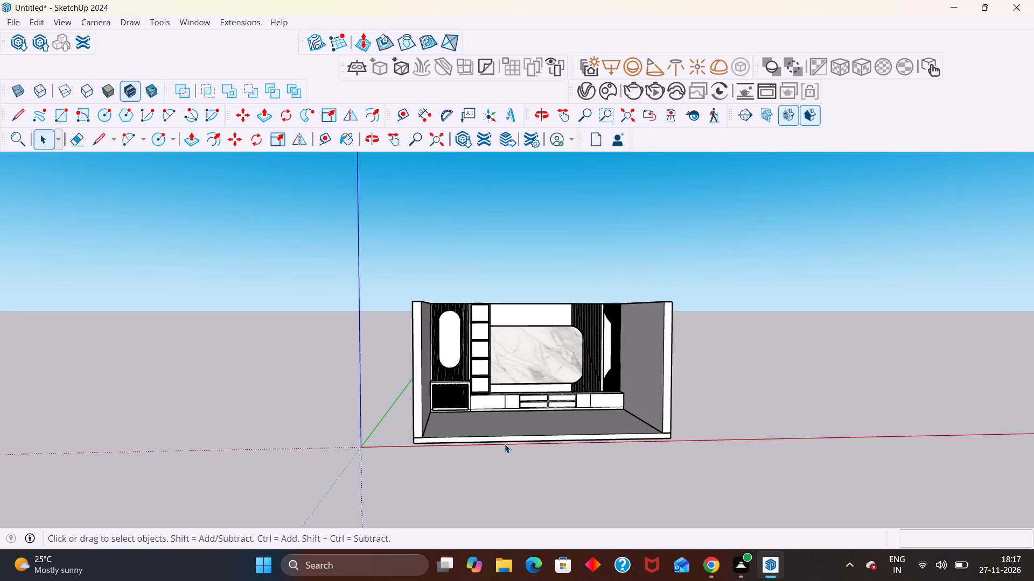
{"action": "scroll", "coordinate": [505, 444], "scroll_direction": "down", "scroll_amount": 1}
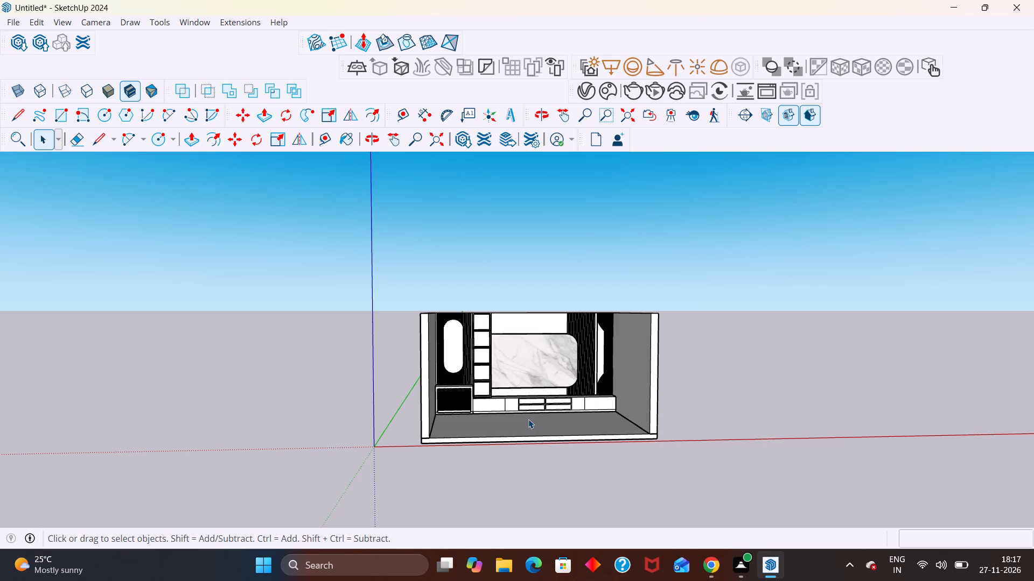
{"action": "scroll", "coordinate": [584, 451], "scroll_direction": "down", "scroll_amount": 1}
{"action": "middle_click_drag", "start_coordinate": [583, 454], "coordinate": [536, 469]}
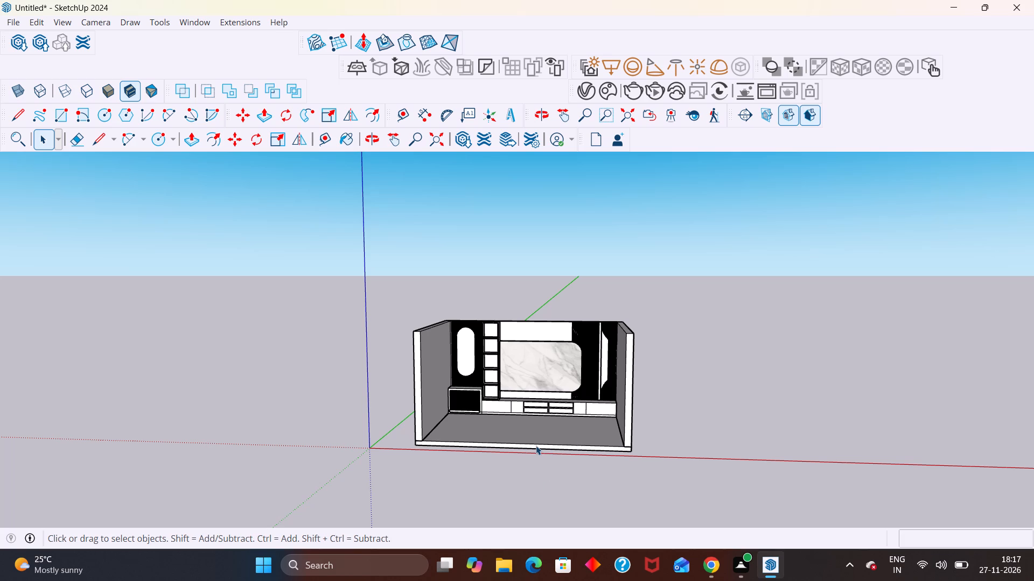
{"action": "scroll", "coordinate": [595, 443], "scroll_direction": "down", "scroll_amount": 3}
{"action": "middle_click_drag", "start_coordinate": [551, 452], "coordinate": [542, 376]}
{"action": "scroll", "coordinate": [542, 376], "scroll_direction": "up", "scroll_amount": 2}
{"action": "middle_click_drag", "start_coordinate": [537, 410], "coordinate": [522, 361]}
{"action": "scroll", "coordinate": [554, 401], "scroll_direction": "up", "scroll_amount": 6}
{"action": "middle_click_drag", "start_coordinate": [581, 425], "coordinate": [655, 445]}
{"action": "scroll", "coordinate": [663, 459], "scroll_direction": "up", "scroll_amount": 4}
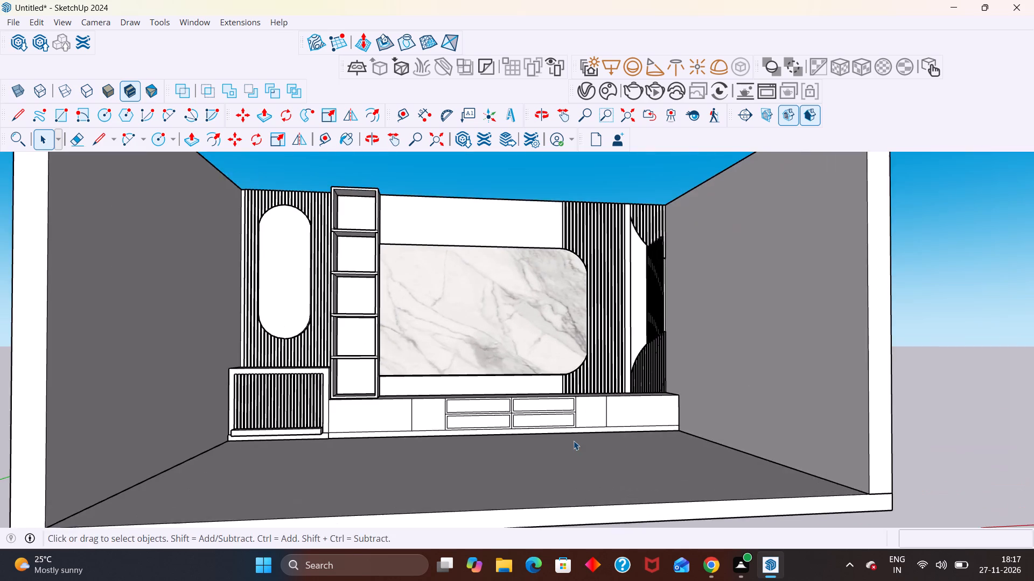
{"action": "middle_click_drag", "start_coordinate": [572, 441], "coordinate": [564, 469]}
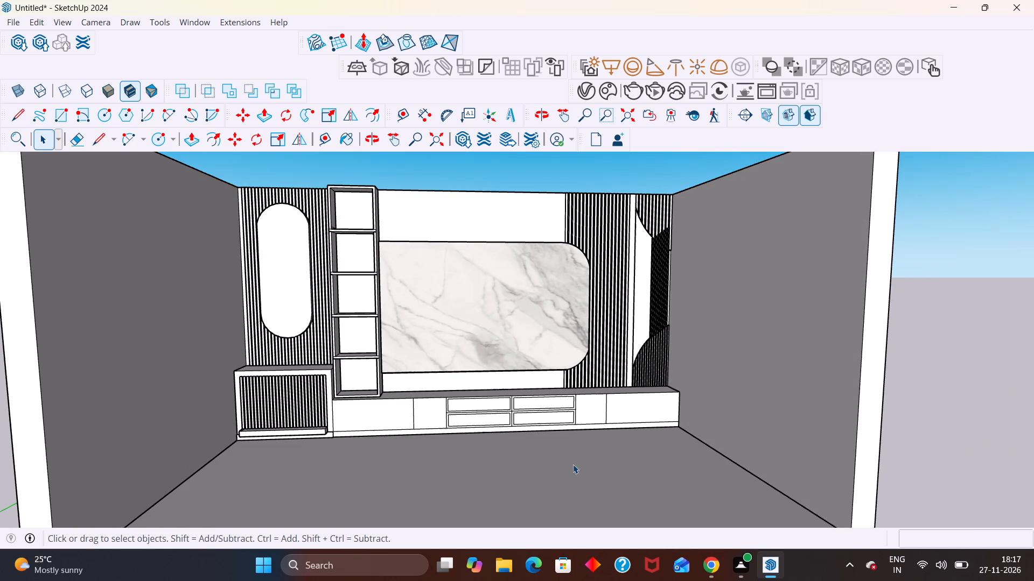
{"action": "scroll", "coordinate": [807, 401], "scroll_direction": "down", "scroll_amount": 9}
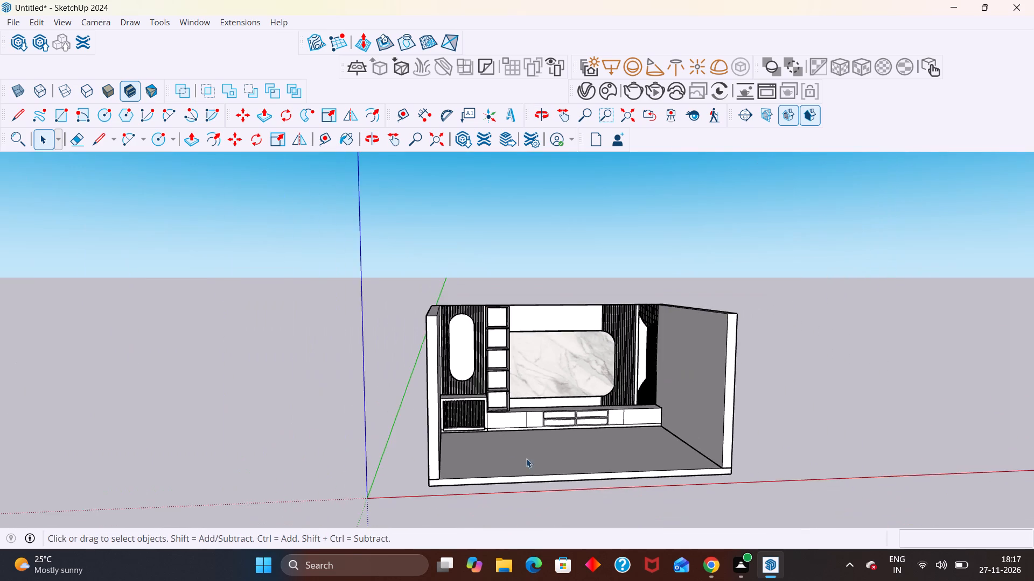
Copy the floor slab geometry inside its group straight up about 12' 6" onto the top of the walls as a ceiling.
{"action": "middle_click_drag", "start_coordinate": [590, 492], "coordinate": [542, 488]}
{"action": "double_click", "coordinate": [541, 471]}
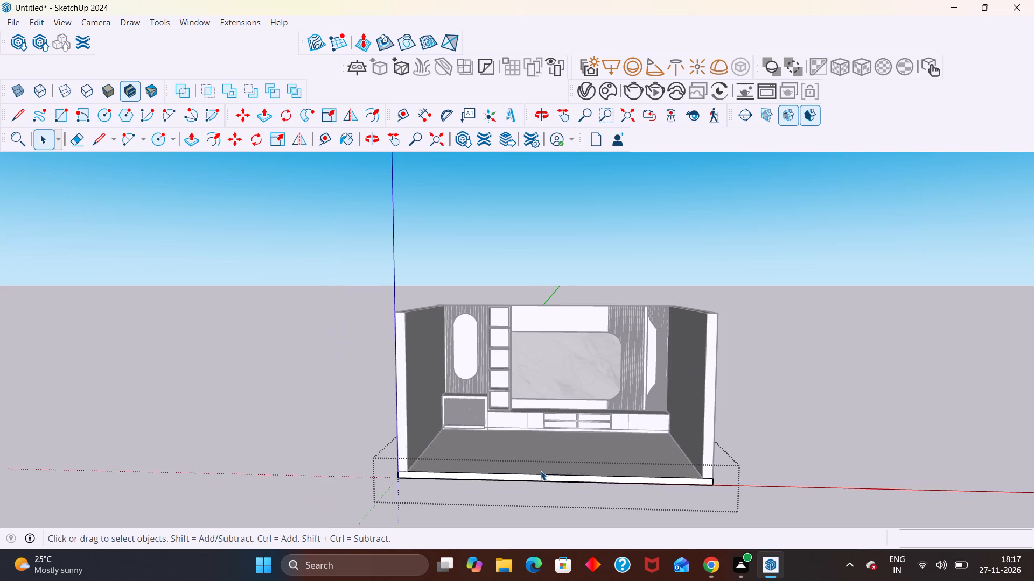
{"action": "double_click", "coordinate": [541, 471]}
{"action": "left_click", "coordinate": [541, 471]}
{"action": "double_click", "coordinate": [541, 471]}
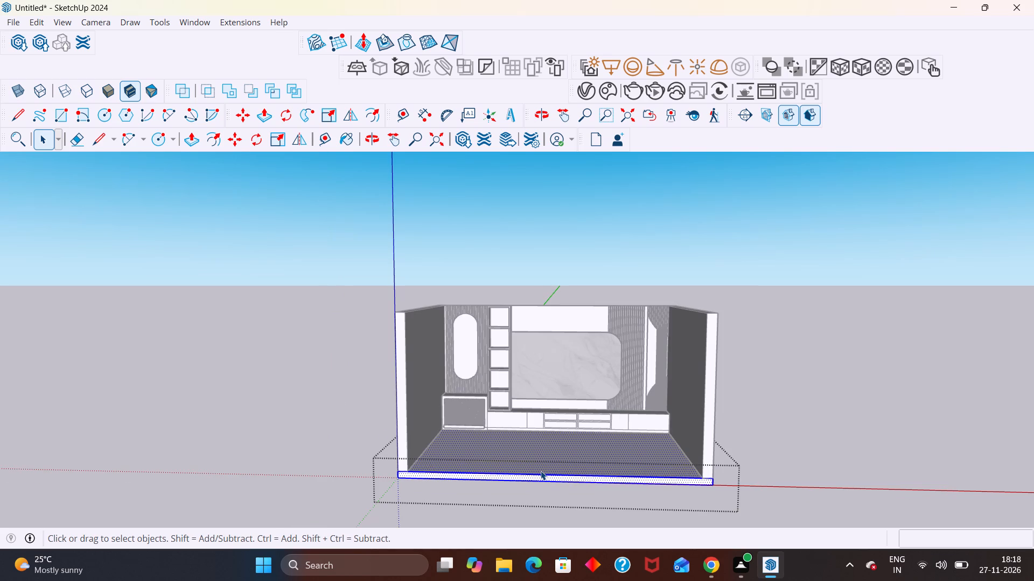
{"action": "key", "text": "m"}
{"action": "left_click", "coordinate": [712, 485]}
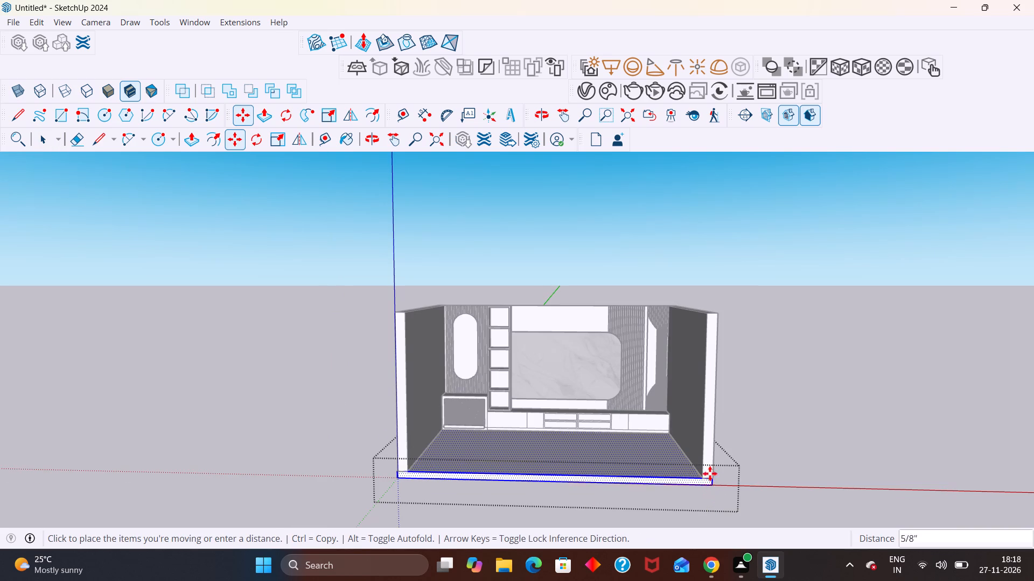
{"action": "scroll", "coordinate": [718, 315], "scroll_direction": "up", "scroll_amount": 6}
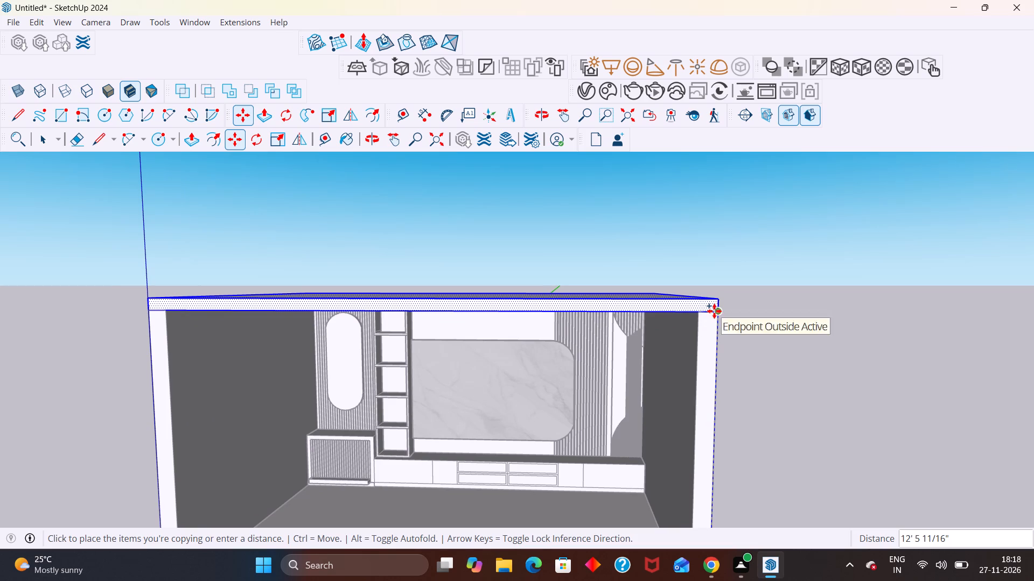
{"action": "left_click", "coordinate": [716, 311]}
{"action": "scroll", "coordinate": [708, 317], "scroll_direction": "down", "scroll_amount": 5}
{"action": "key", "text": "space"}
{"action": "left_click", "coordinate": [809, 350]}
Inspect the room with its ceiling and bring the TV wall reference image into view beside the model.
{"action": "middle_click_drag", "start_coordinate": [545, 466], "coordinate": [555, 387]}
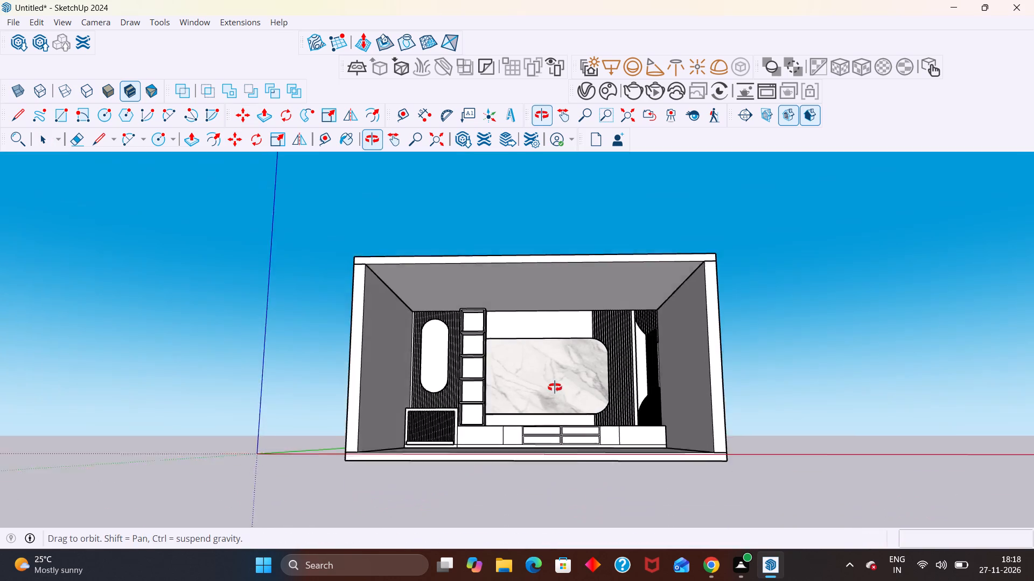
{"action": "middle_click_drag", "start_coordinate": [555, 387], "coordinate": [555, 386]}
{"action": "scroll", "coordinate": [555, 386], "scroll_direction": "up", "scroll_amount": 2}
{"action": "middle_click_drag", "start_coordinate": [555, 386], "coordinate": [539, 449]}
{"action": "scroll", "coordinate": [507, 429], "scroll_direction": "up", "scroll_amount": 1}
{"action": "middle_click", "coordinate": [501, 392]}
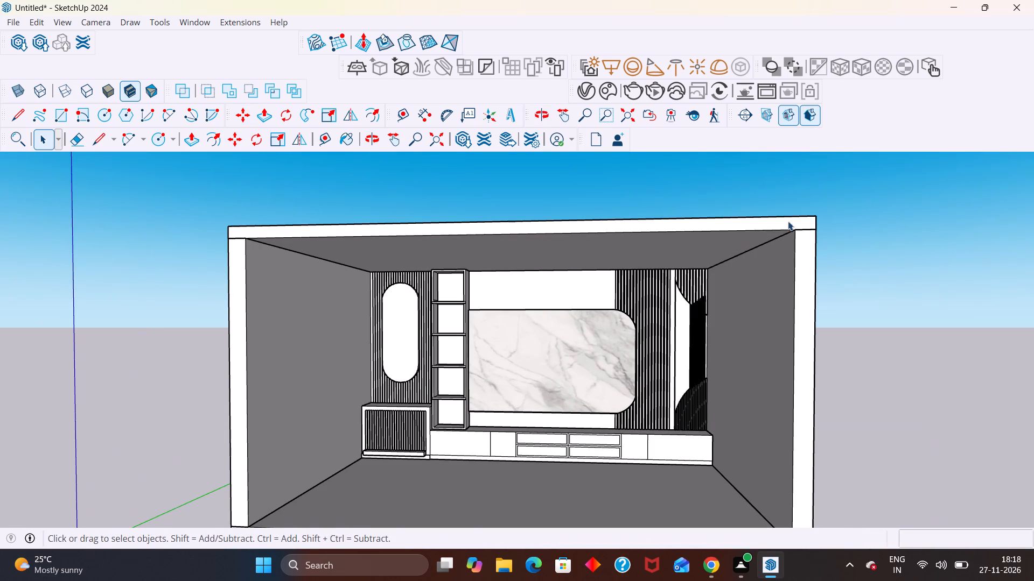
{"action": "left_click", "coordinate": [984, 6]}
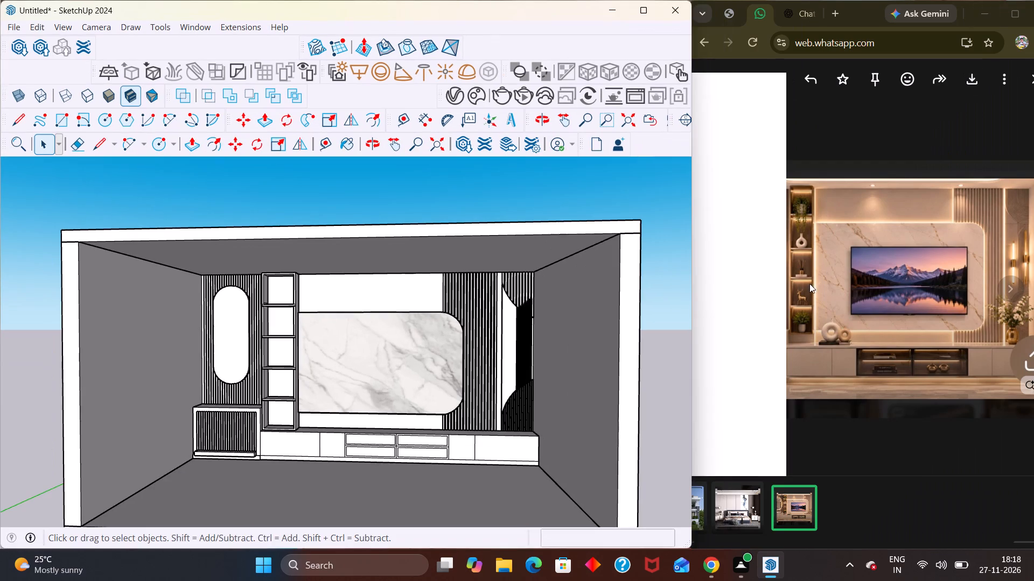
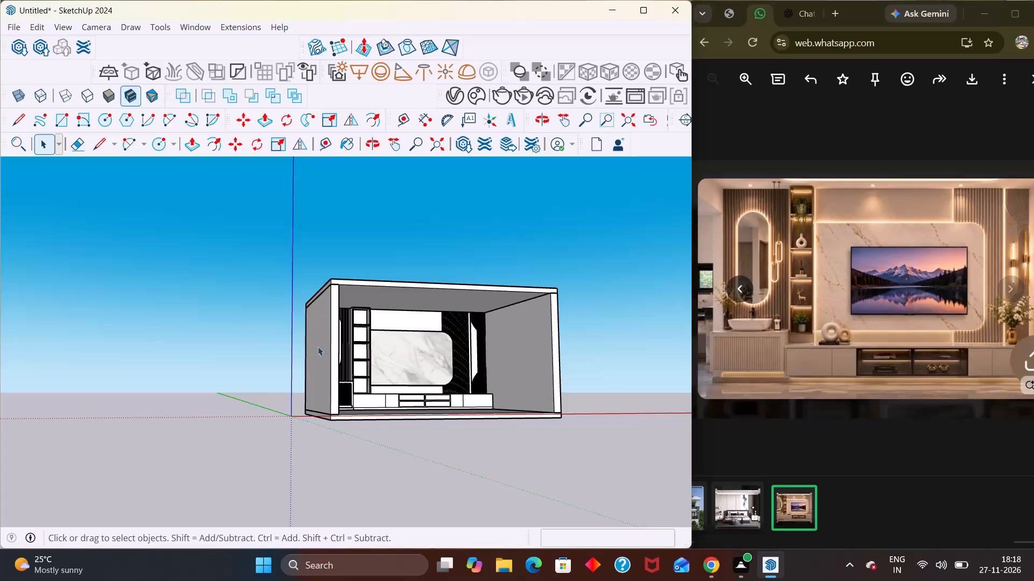
Examine the fluted mirror panel and the open shelf column inside the enclosed room at close range.
{"action": "scroll", "coordinate": [619, 386], "scroll_direction": "down", "scroll_amount": 6}
{"action": "middle_click_drag", "start_coordinate": [619, 386], "coordinate": [651, 372]}
{"action": "scroll", "coordinate": [491, 419], "scroll_direction": "up", "scroll_amount": 1}
{"action": "middle_click_drag", "start_coordinate": [433, 421], "coordinate": [396, 419]}
{"action": "middle_click_drag", "start_coordinate": [578, 312], "coordinate": [493, 306]}
{"action": "scroll", "coordinate": [477, 307], "scroll_direction": "up", "scroll_amount": 7}
{"action": "middle_click_drag", "start_coordinate": [470, 357], "coordinate": [397, 406]}
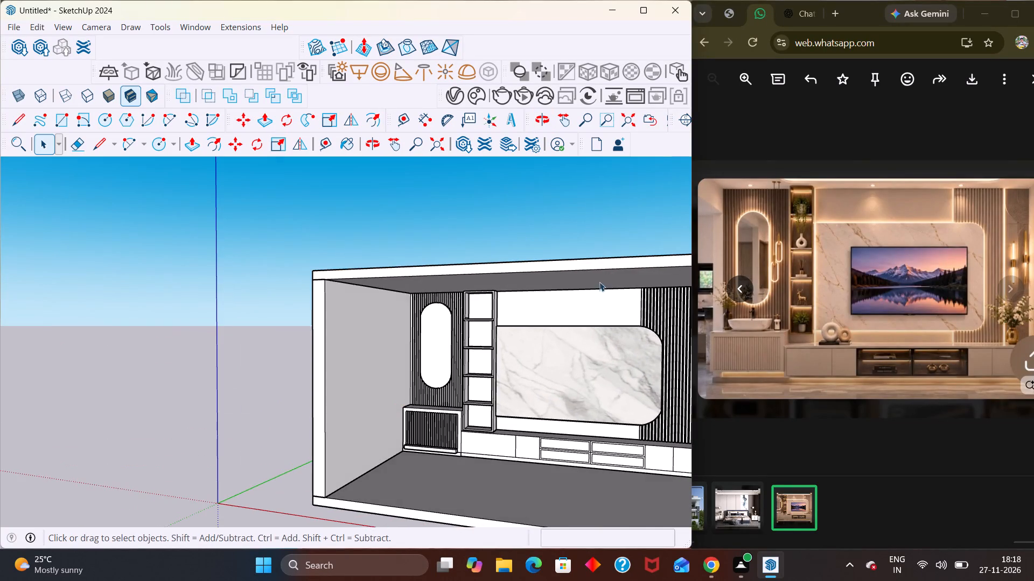
{"action": "scroll", "coordinate": [428, 299], "scroll_direction": "up", "scroll_amount": 10}
{"action": "middle_click_drag", "start_coordinate": [492, 418], "coordinate": [462, 410]}
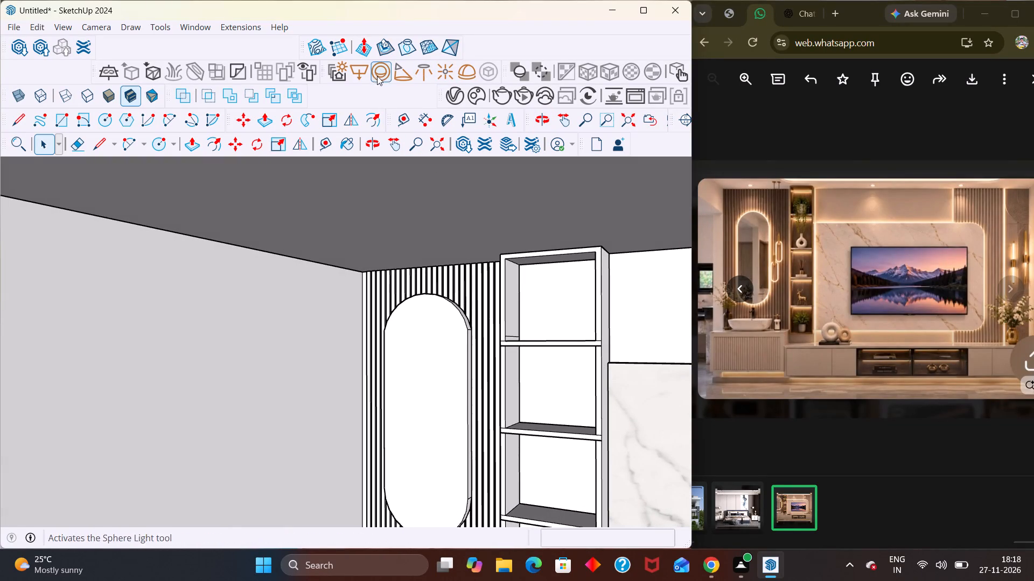
Review the scene's materials one by one in the V-Ray Asset Editor, from the marble product texture through the Teddy materials.
{"action": "left_click", "coordinate": [462, 96]}
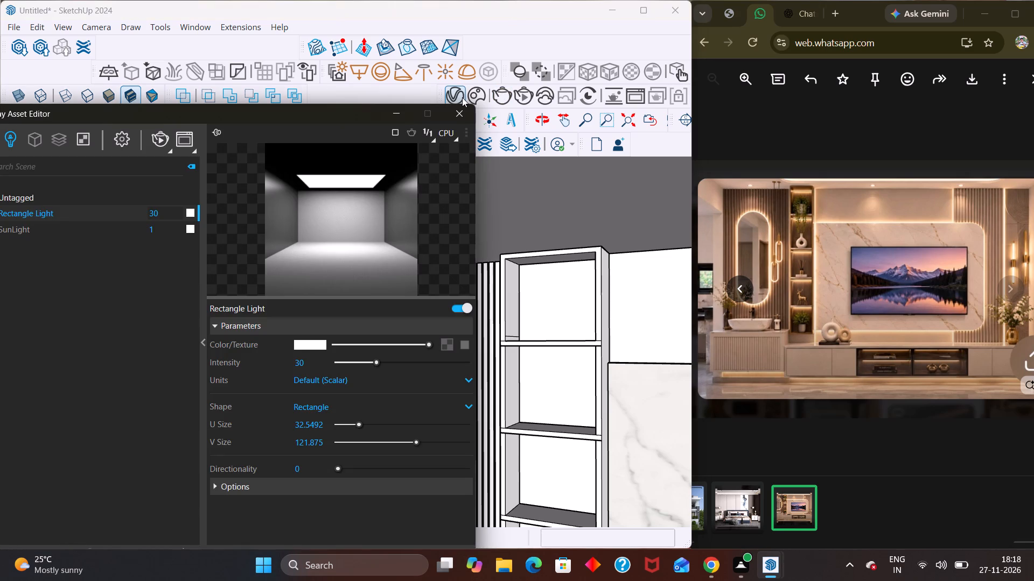
{"action": "left_click_drag", "start_coordinate": [140, 116], "coordinate": [188, 117]}
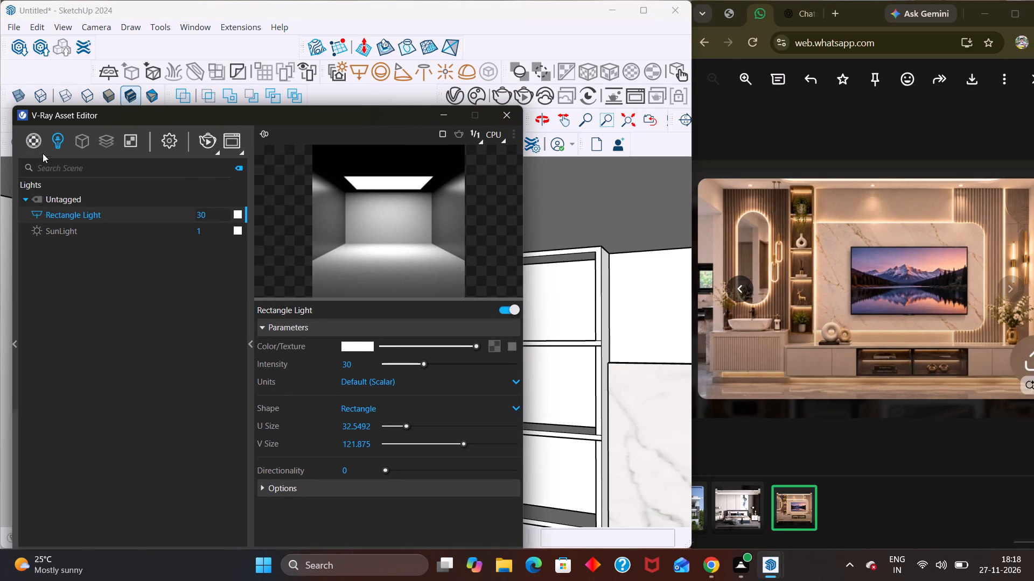
{"action": "left_click", "coordinate": [33, 144]}
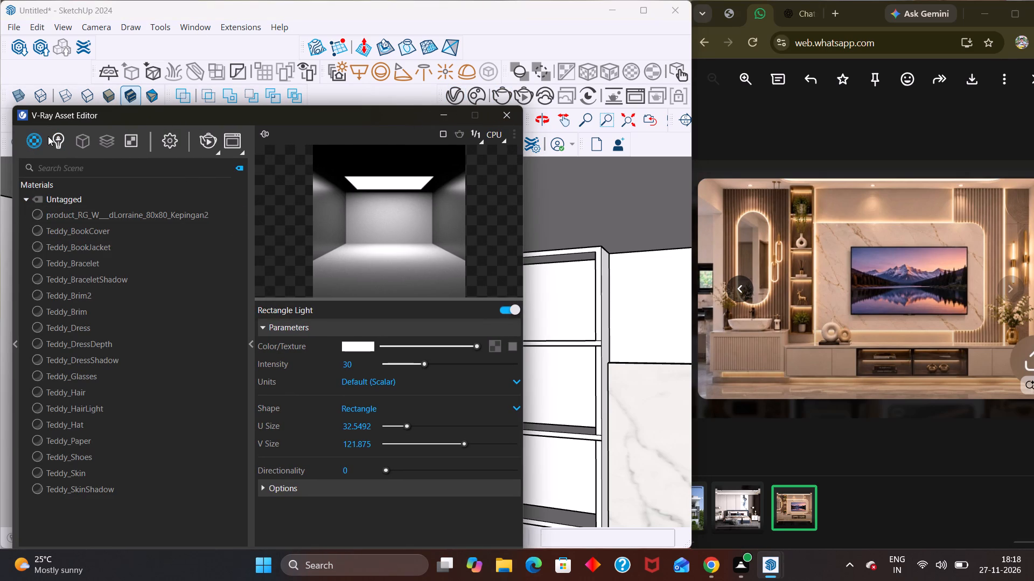
{"action": "left_click", "coordinate": [48, 136]}
{"action": "left_click", "coordinate": [28, 145]}
{"action": "scroll", "coordinate": [80, 495], "scroll_direction": "down", "scroll_amount": 3}
{"action": "scroll", "coordinate": [321, 384], "scroll_direction": "down", "scroll_amount": 2}
{"action": "left_click", "coordinate": [40, 188]}
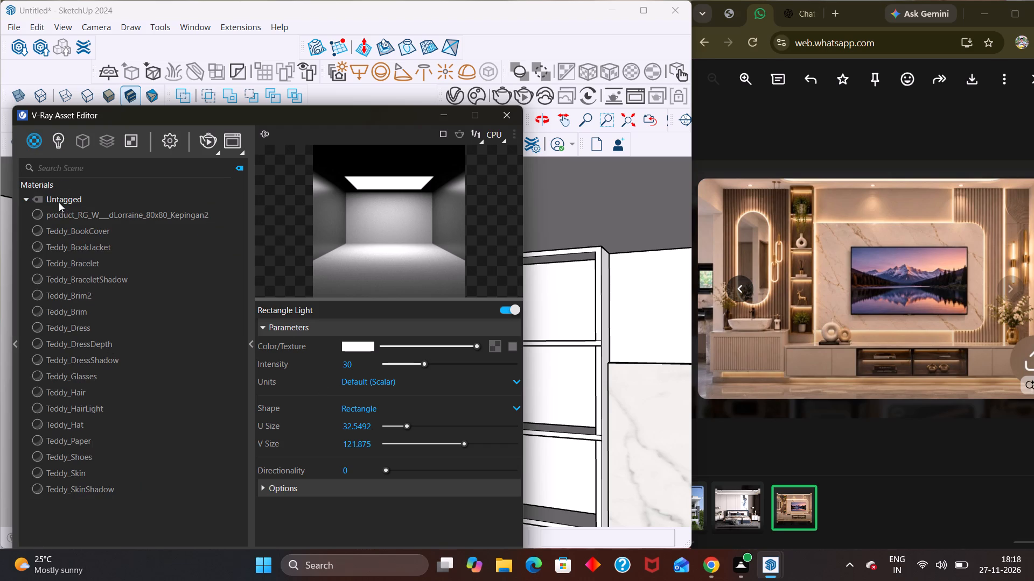
{"action": "left_click", "coordinate": [59, 202]}
{"action": "left_click", "coordinate": [44, 218]}
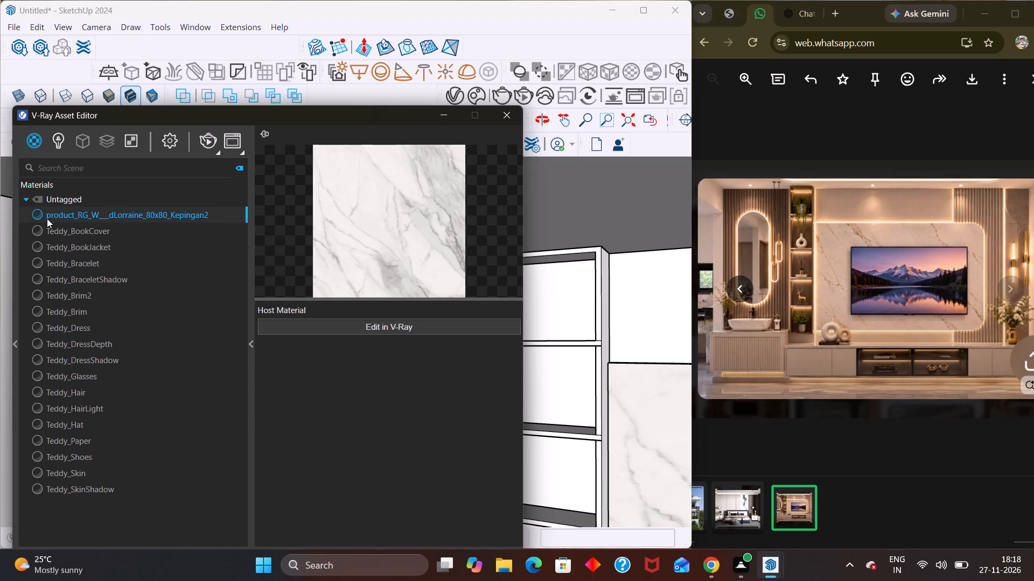
{"action": "left_click", "coordinate": [51, 239]}
{"action": "left_click", "coordinate": [54, 268]}
{"action": "left_click", "coordinate": [54, 289]}
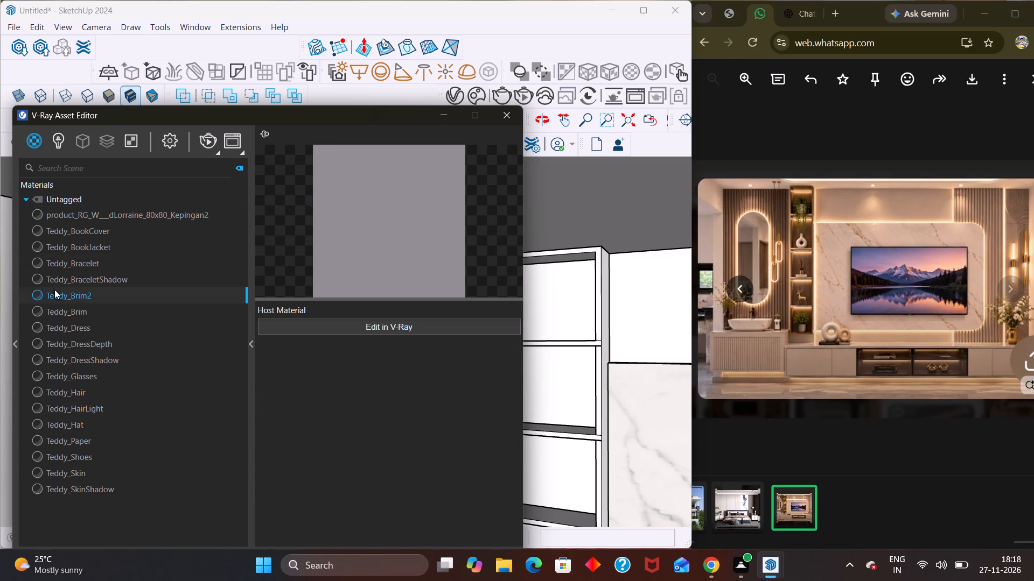
{"action": "left_click", "coordinate": [55, 315]}
{"action": "left_click", "coordinate": [60, 364]}
{"action": "left_click", "coordinate": [61, 434]}
{"action": "left_click", "coordinate": [68, 489]}
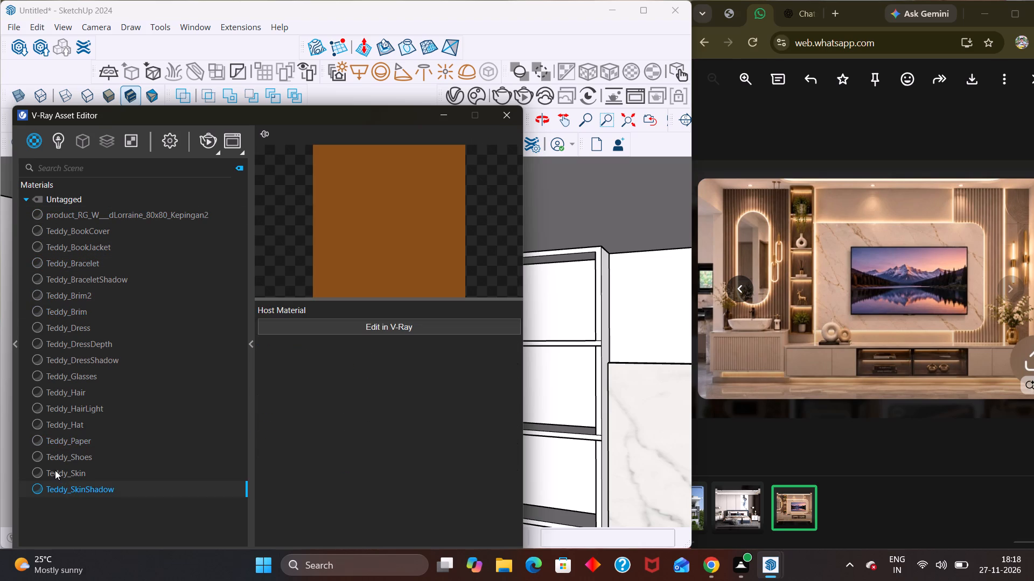
{"action": "left_click", "coordinate": [55, 470]}
{"action": "left_click", "coordinate": [59, 463]}
{"action": "left_click", "coordinate": [57, 445]}
{"action": "left_click", "coordinate": [69, 399]}
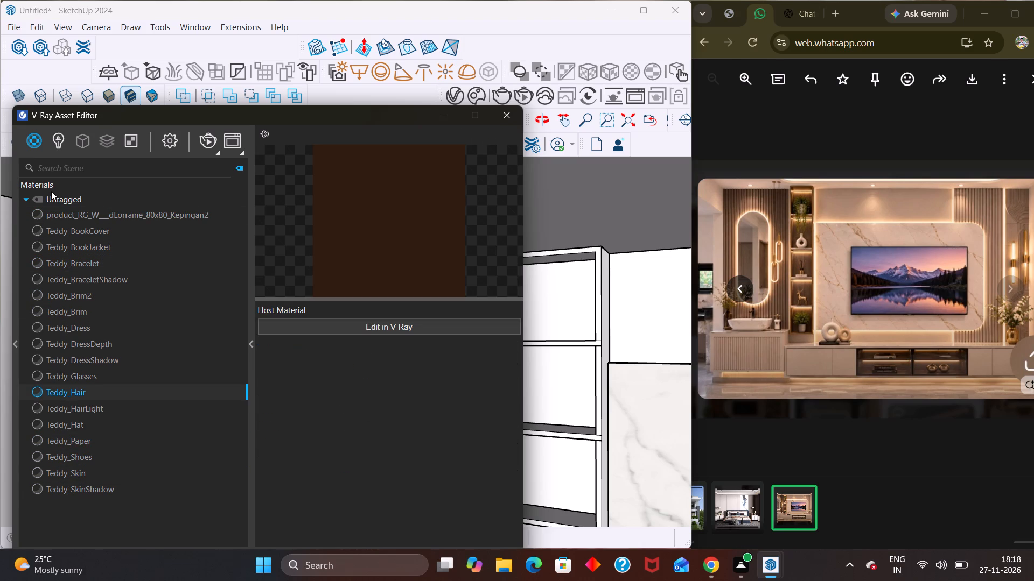
{"action": "left_click", "coordinate": [27, 163]}
{"action": "left_click", "coordinate": [249, 344]}
{"action": "scroll", "coordinate": [249, 344], "scroll_direction": "down", "scroll_amount": 4}
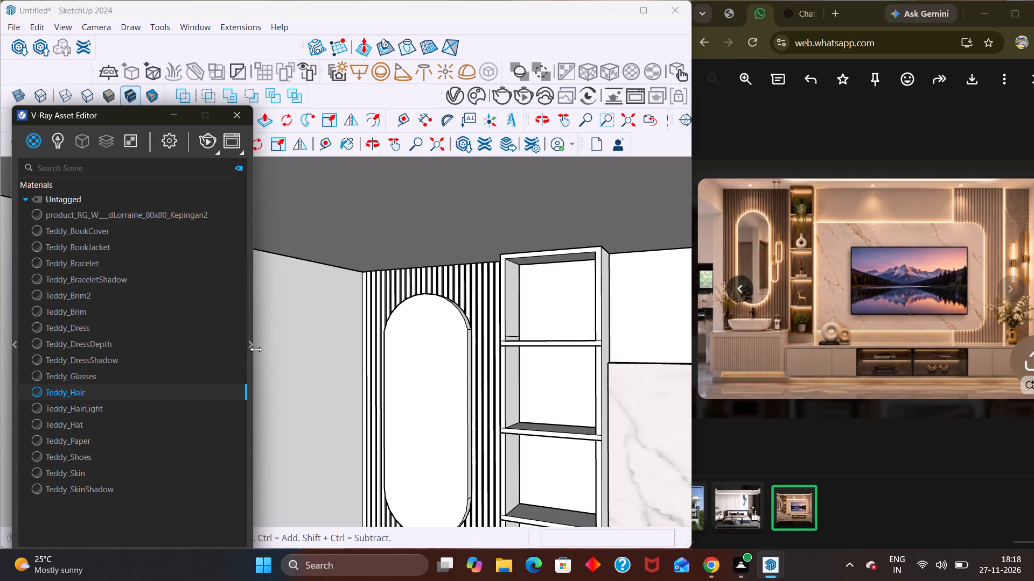
{"action": "left_click", "coordinate": [233, 113]}
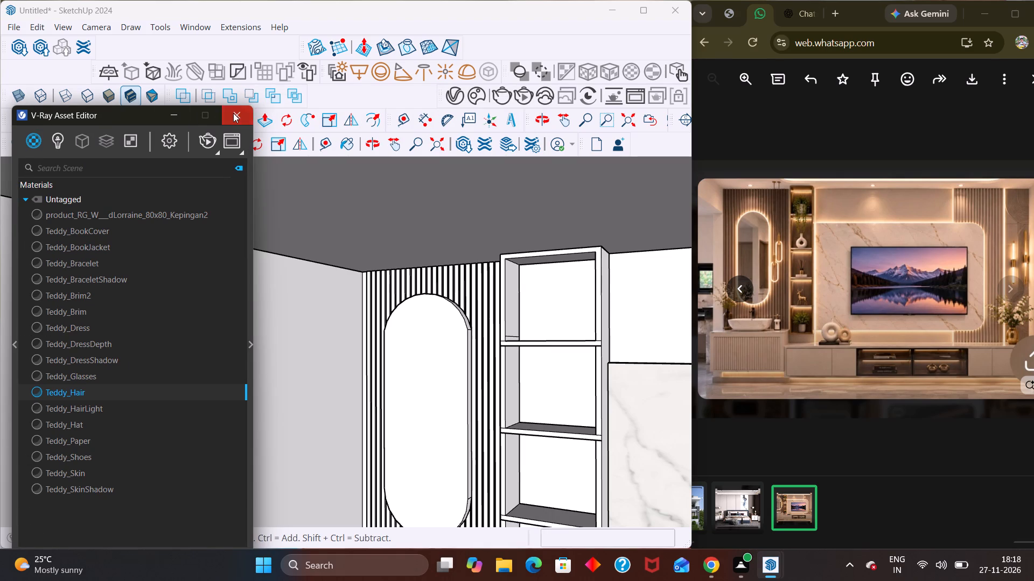
Draw a narrow V-Ray rectangle light along the straight edge of the pill-shaped mirror facing the open shelf column.
{"action": "scroll", "coordinate": [235, 224], "scroll_direction": "down", "scroll_amount": 5}
{"action": "scroll", "coordinate": [404, 223], "scroll_direction": "down", "scroll_amount": 4}
{"action": "middle_click_drag", "start_coordinate": [432, 314], "coordinate": [449, 275]}
{"action": "scroll", "coordinate": [417, 254], "scroll_direction": "up", "scroll_amount": 2}
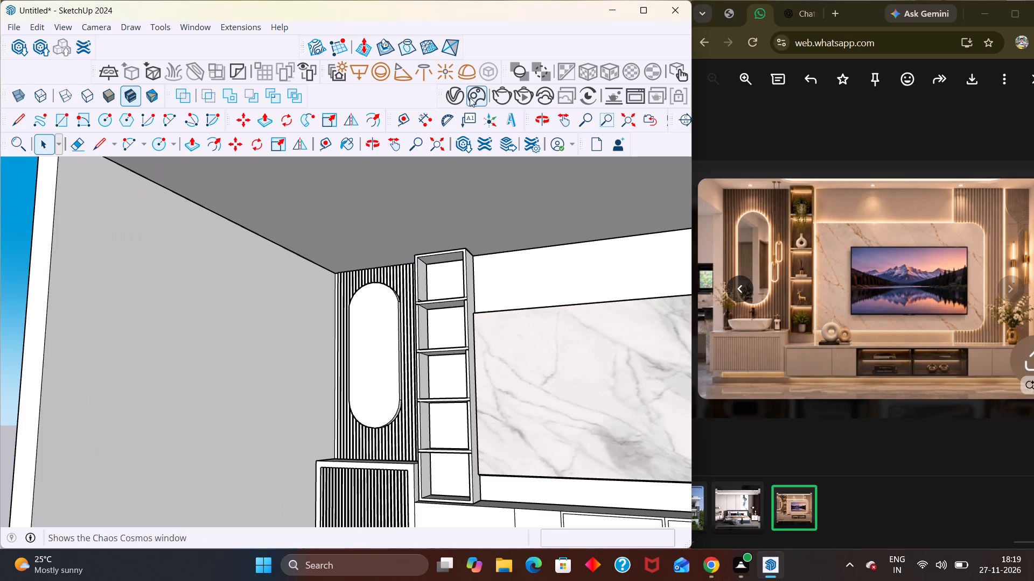
{"action": "left_click", "coordinate": [359, 79]}
{"action": "scroll", "coordinate": [427, 335], "scroll_direction": "up", "scroll_amount": 8}
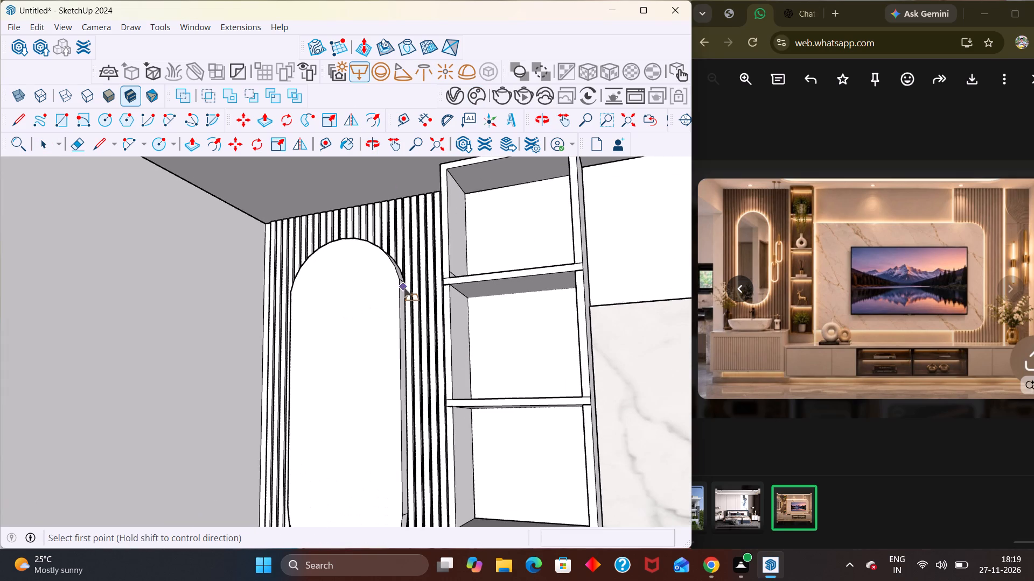
{"action": "scroll", "coordinate": [419, 275], "scroll_direction": "up", "scroll_amount": 3}
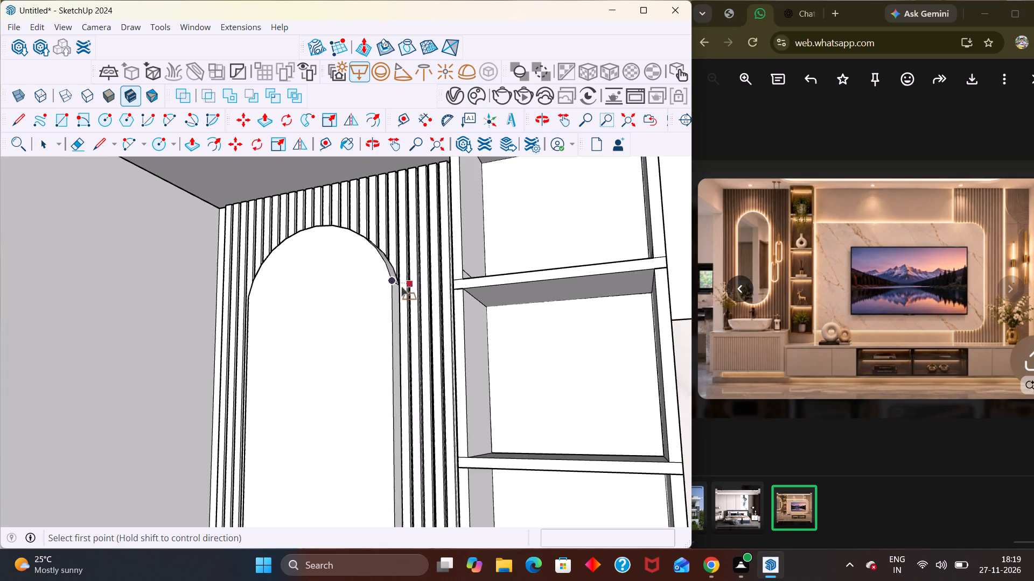
{"action": "middle_click_drag", "start_coordinate": [399, 289], "coordinate": [390, 412]}
{"action": "scroll", "coordinate": [390, 412], "scroll_direction": "up", "scroll_amount": 1}
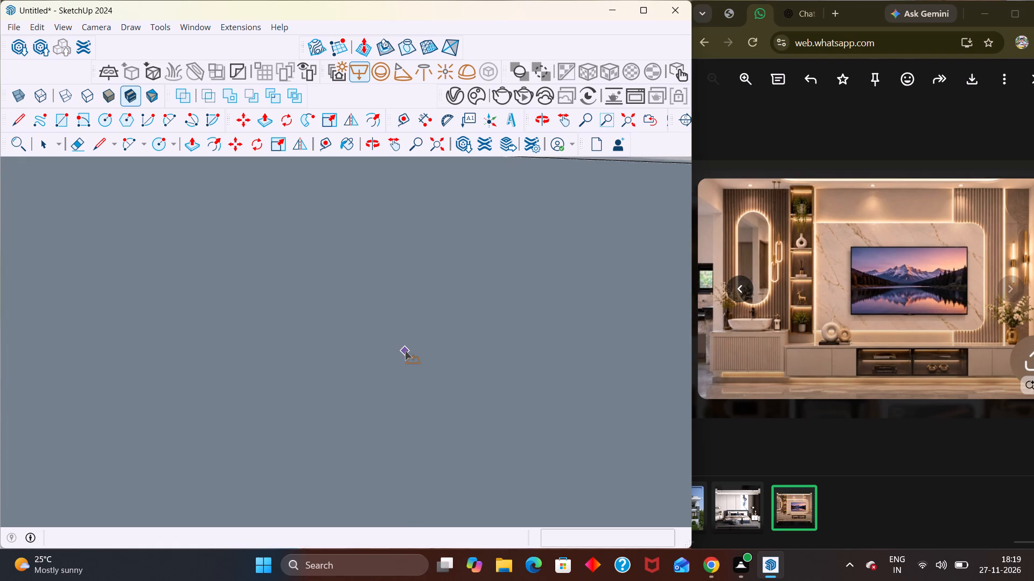
{"action": "key", "text": "shift+z"}
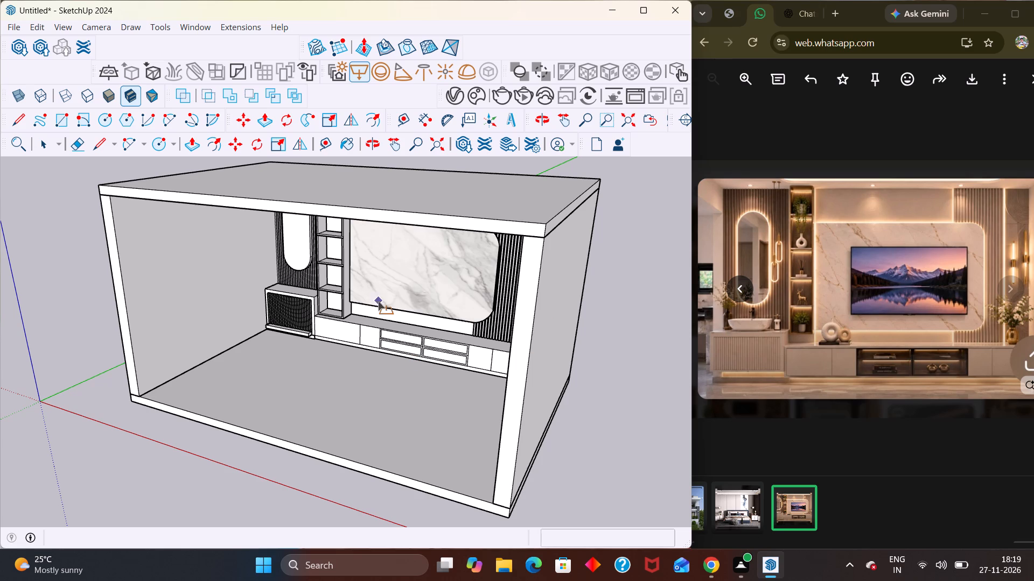
{"action": "scroll", "coordinate": [368, 297], "scroll_direction": "down", "scroll_amount": 1}
{"action": "middle_click_drag", "start_coordinate": [265, 334], "coordinate": [291, 267]}
{"action": "scroll", "coordinate": [299, 230], "scroll_direction": "up", "scroll_amount": 10}
{"action": "middle_click_drag", "start_coordinate": [306, 267], "coordinate": [296, 271]}
{"action": "scroll", "coordinate": [304, 267], "scroll_direction": "up", "scroll_amount": 3}
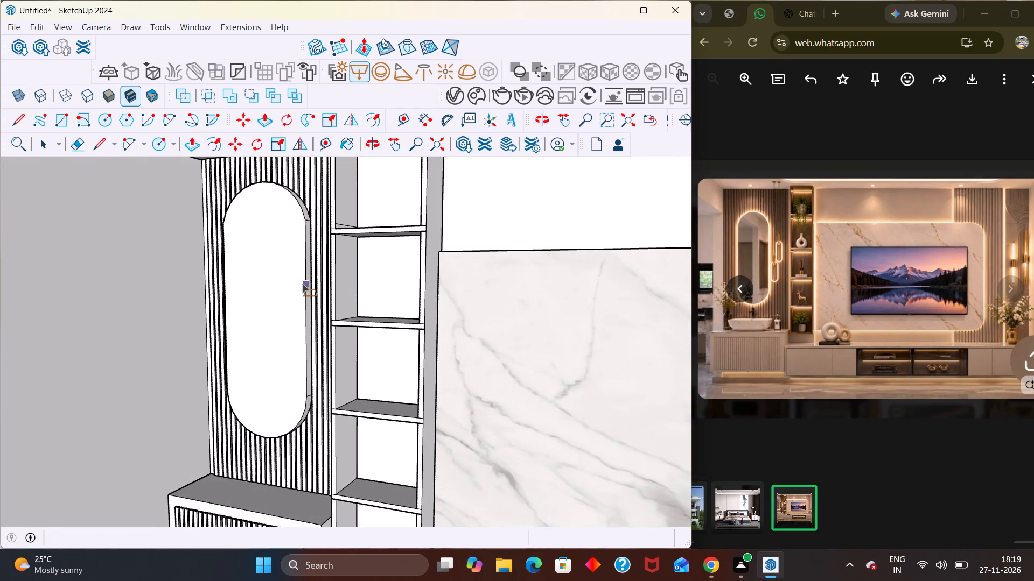
{"action": "scroll", "coordinate": [302, 284], "scroll_direction": "up", "scroll_amount": 3}
{"action": "middle_click_drag", "start_coordinate": [311, 280], "coordinate": [319, 284]}
{"action": "scroll", "coordinate": [325, 224], "scroll_direction": "up", "scroll_amount": 2}
{"action": "left_click", "coordinate": [309, 195]}
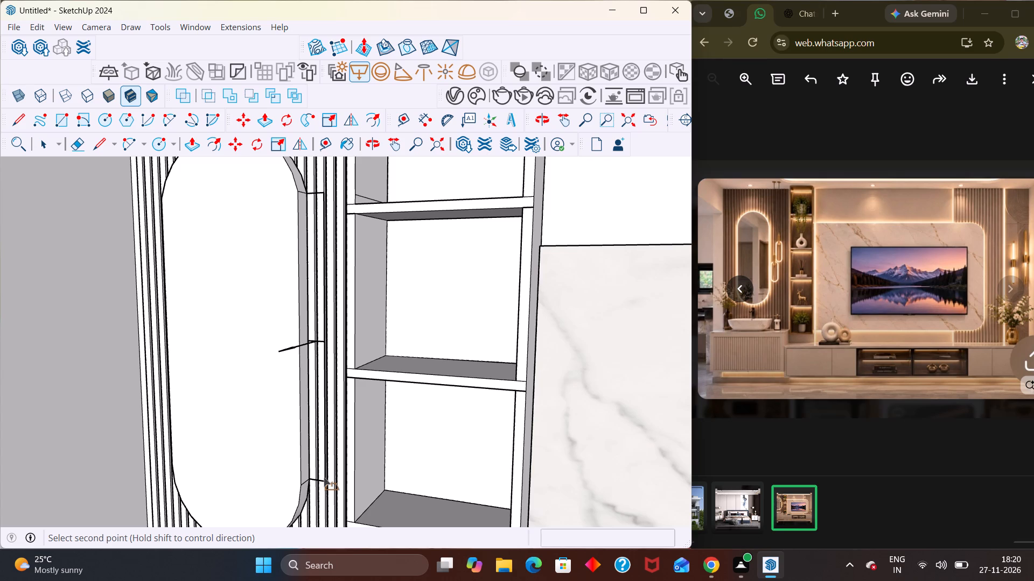
{"action": "scroll", "coordinate": [311, 430], "scroll_direction": "down", "scroll_amount": 10}
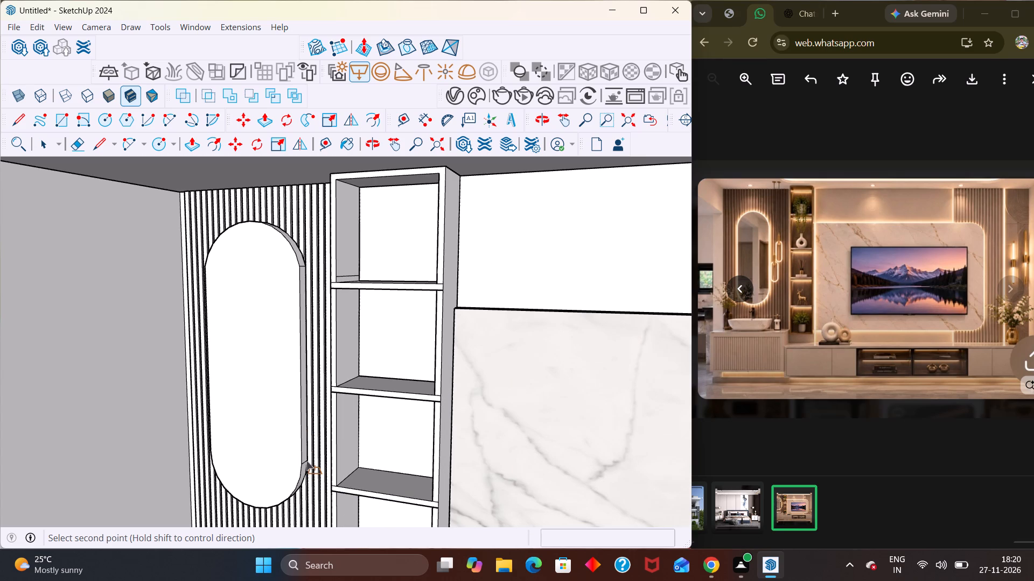
{"action": "left_click", "coordinate": [306, 461]}
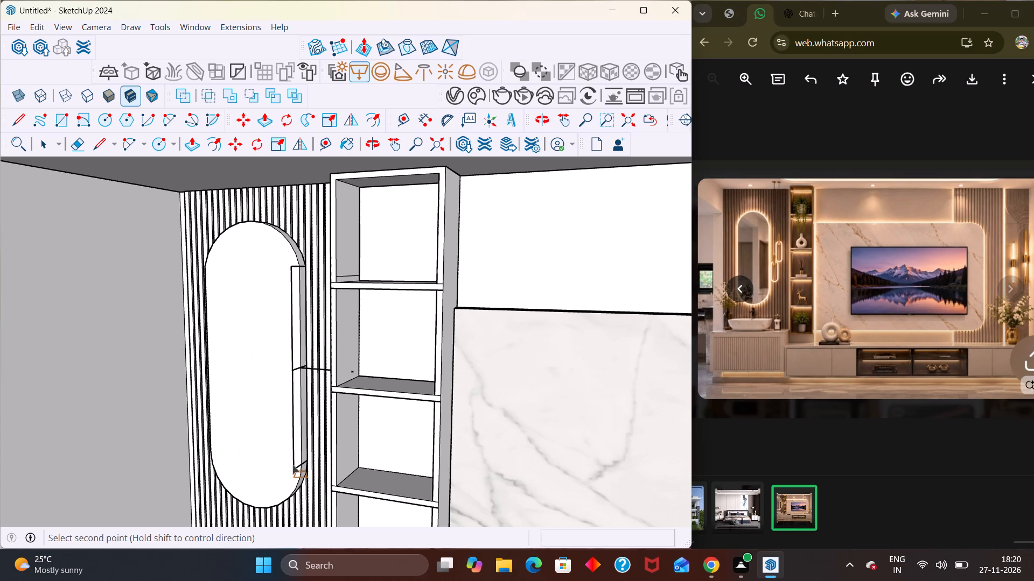
{"action": "scroll", "coordinate": [318, 468], "scroll_direction": "down", "scroll_amount": 1}
{"action": "middle_click_drag", "start_coordinate": [318, 478], "coordinate": [312, 539]}
{"action": "scroll", "coordinate": [308, 478], "scroll_direction": "down", "scroll_amount": 3}
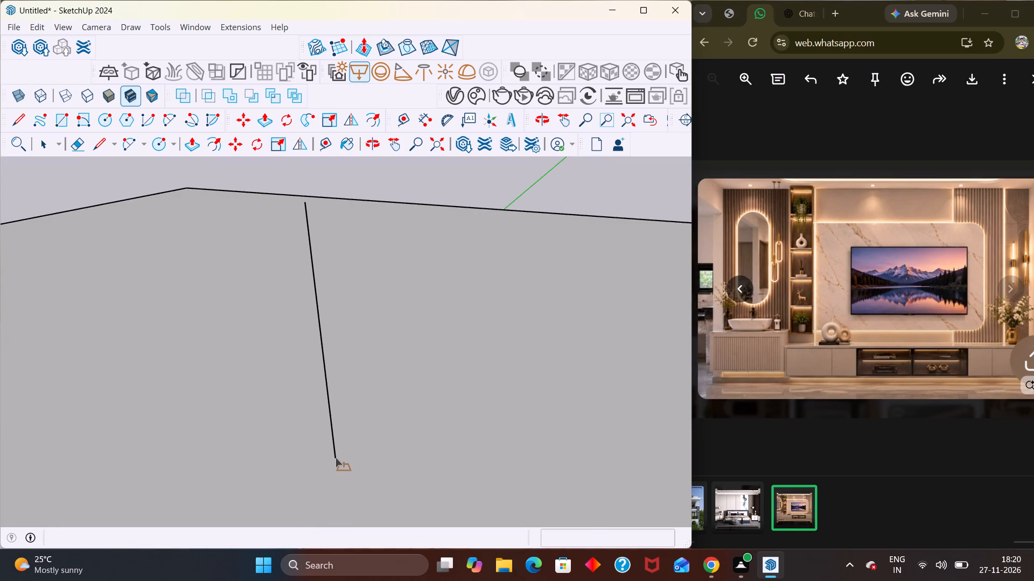
{"action": "key", "text": "shift+z"}
{"action": "scroll", "coordinate": [287, 381], "scroll_direction": "down", "scroll_amount": 2}
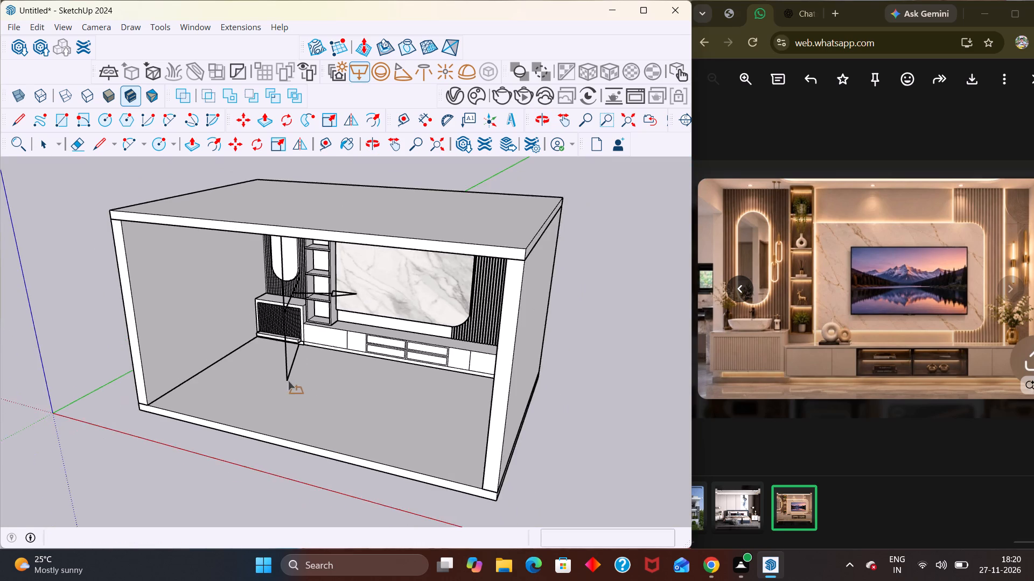
{"action": "scroll", "coordinate": [288, 381], "scroll_direction": "down", "scroll_amount": 2}
{"action": "middle_click_drag", "start_coordinate": [306, 352], "coordinate": [315, 295]}
{"action": "middle_click_drag", "start_coordinate": [282, 302], "coordinate": [301, 306]}
{"action": "scroll", "coordinate": [297, 306], "scroll_direction": "up", "scroll_amount": 2}
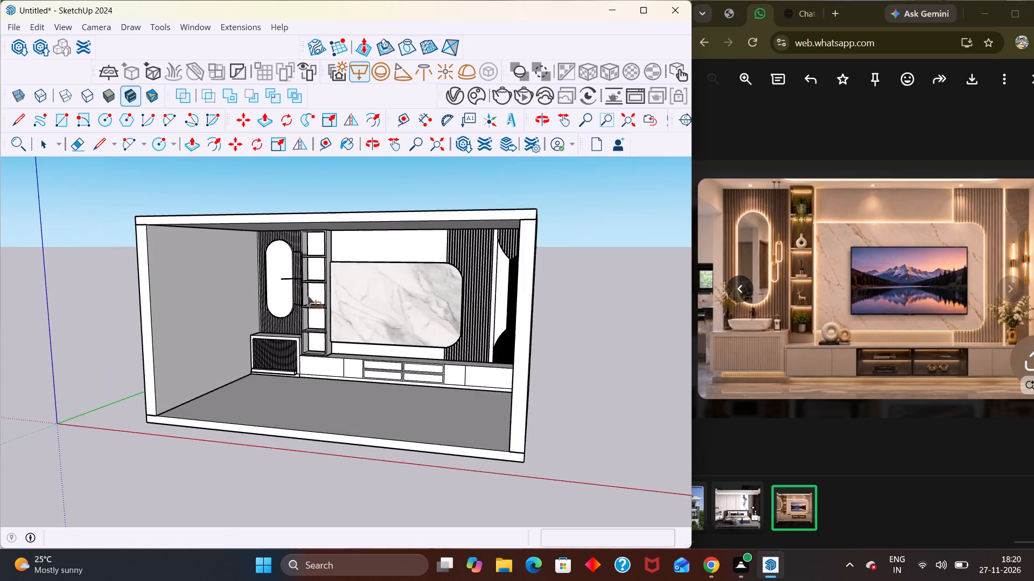
{"action": "scroll", "coordinate": [308, 296], "scroll_direction": "up", "scroll_amount": 6}
{"action": "middle_click_drag", "start_coordinate": [280, 375], "coordinate": [289, 392]}
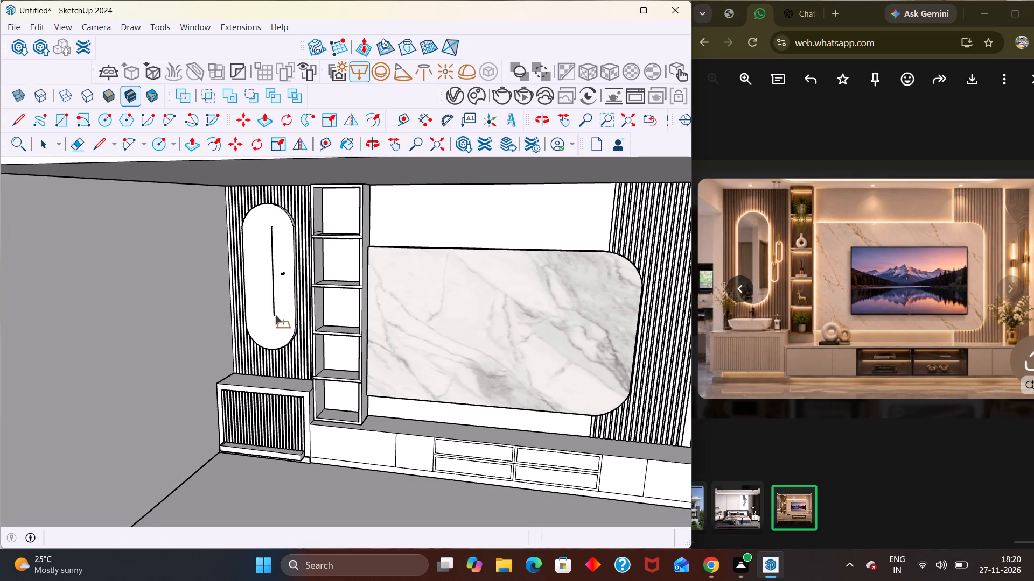
{"action": "scroll", "coordinate": [292, 309], "scroll_direction": "up", "scroll_amount": 7}
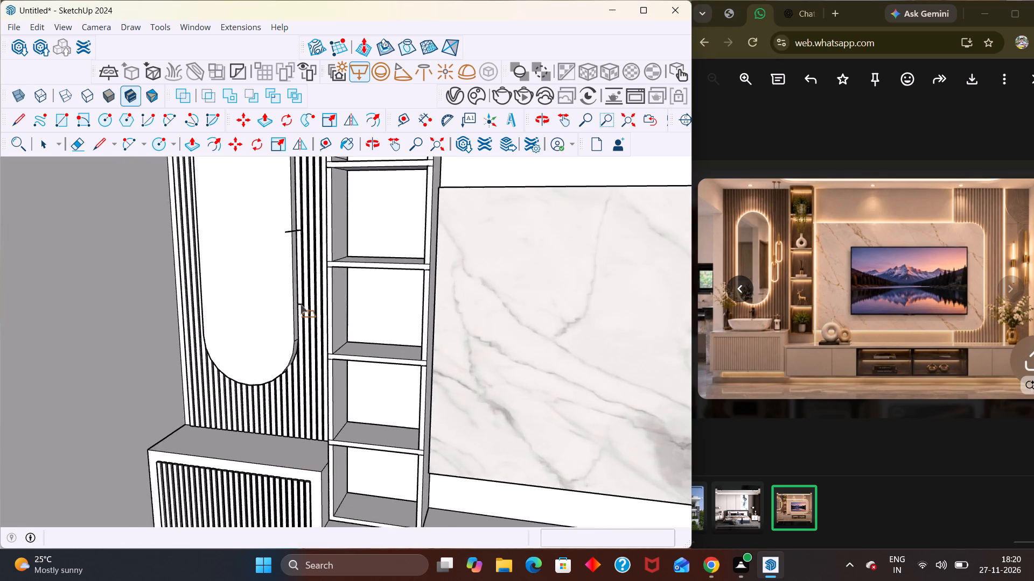
{"action": "scroll", "coordinate": [301, 304], "scroll_direction": "up", "scroll_amount": 1}
{"action": "left_click", "coordinate": [301, 304]}
{"action": "scroll", "coordinate": [301, 304], "scroll_direction": "down", "scroll_amount": 5}
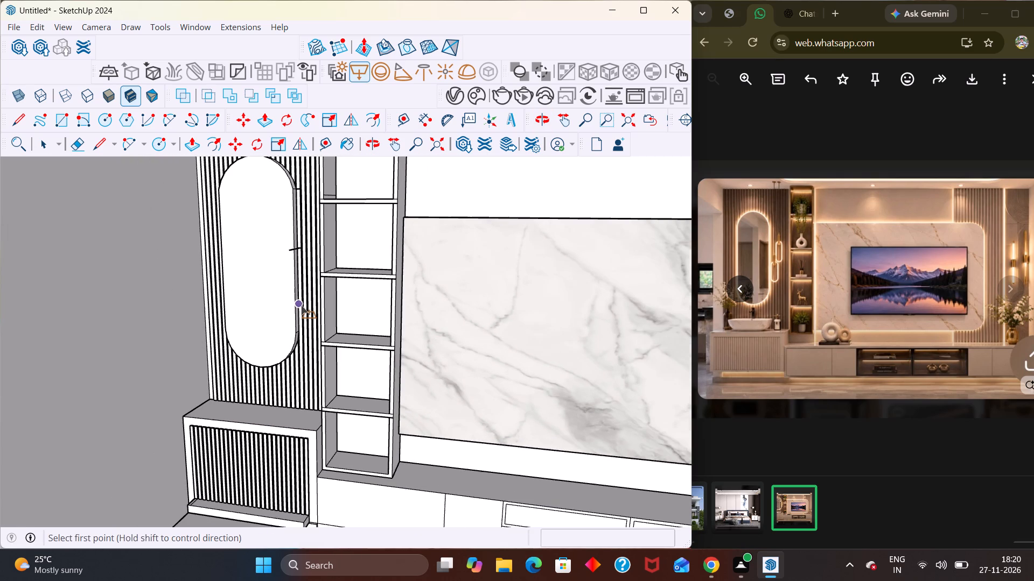
{"action": "scroll", "coordinate": [301, 306], "scroll_direction": "down", "scroll_amount": 1}
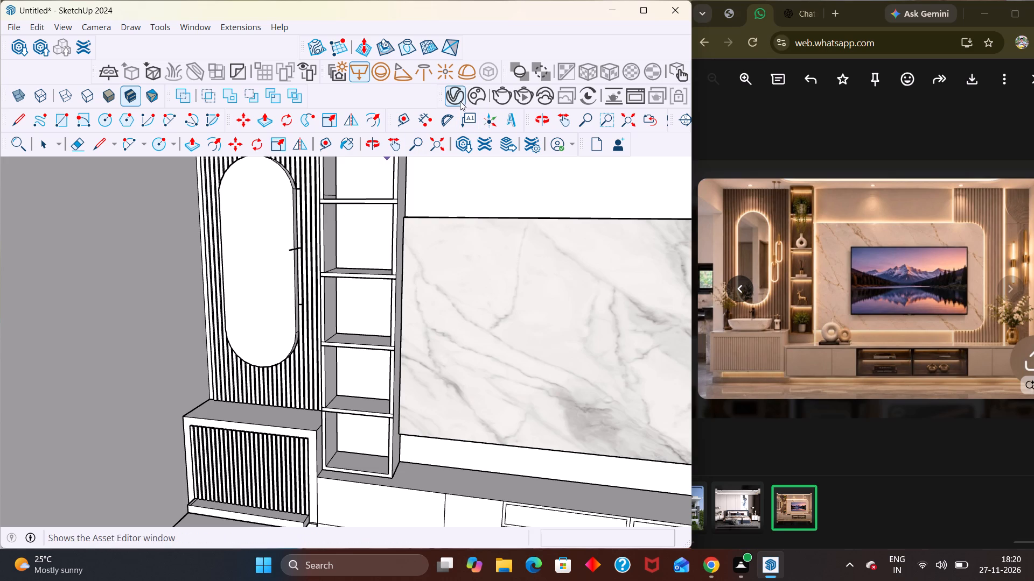
Delete Rectangle Light#1 from the scene's lights in the V-Ray Asset Editor.
{"action": "left_click", "coordinate": [460, 101]}
{"action": "left_click_drag", "start_coordinate": [121, 114], "coordinate": [129, 117]}
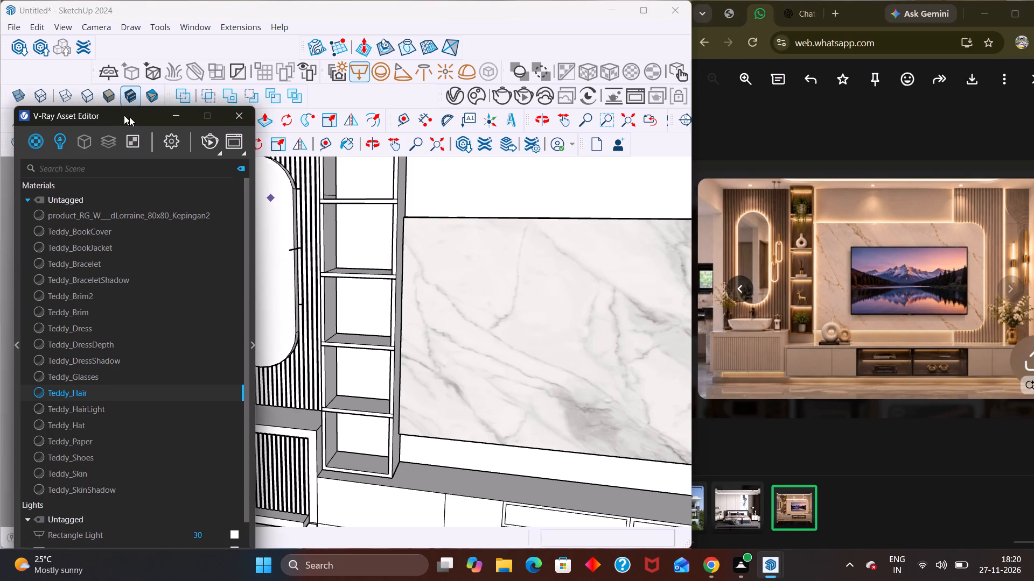
{"action": "left_click_drag", "start_coordinate": [129, 117], "coordinate": [264, 96]}
{"action": "left_click", "coordinate": [205, 123]}
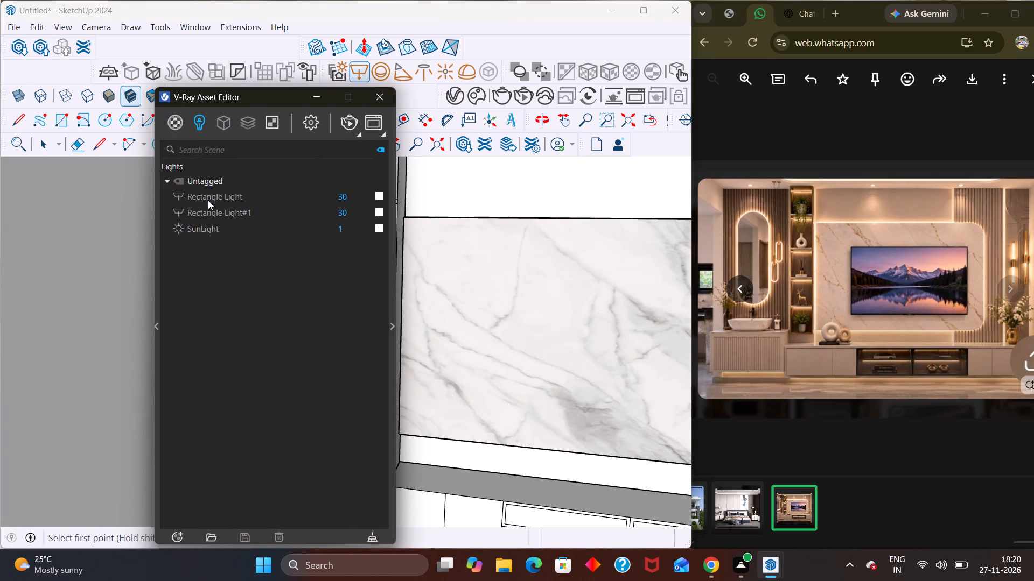
{"action": "left_click", "coordinate": [211, 196]}
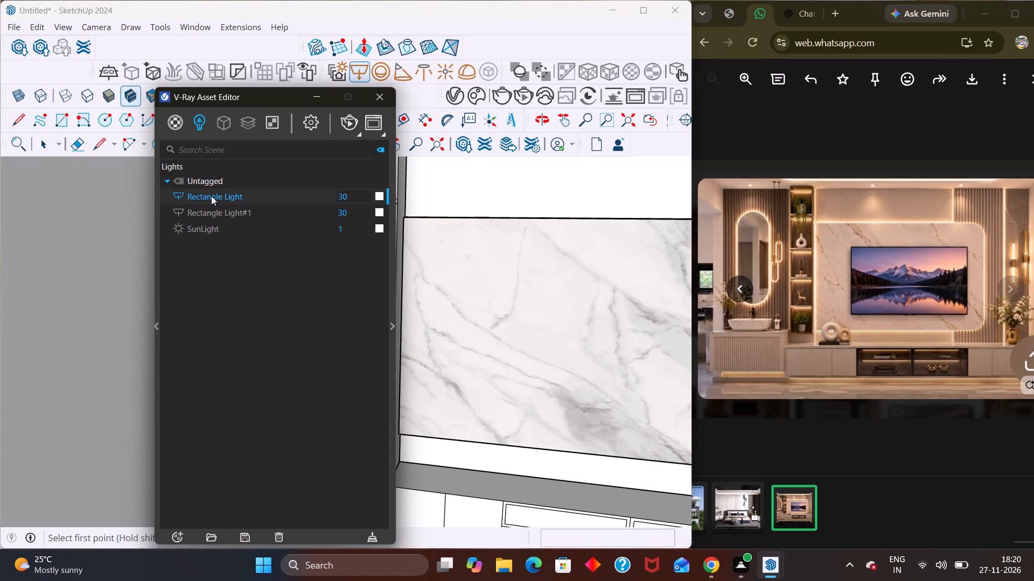
{"action": "scroll", "coordinate": [522, 330], "scroll_direction": "down", "scroll_amount": 9}
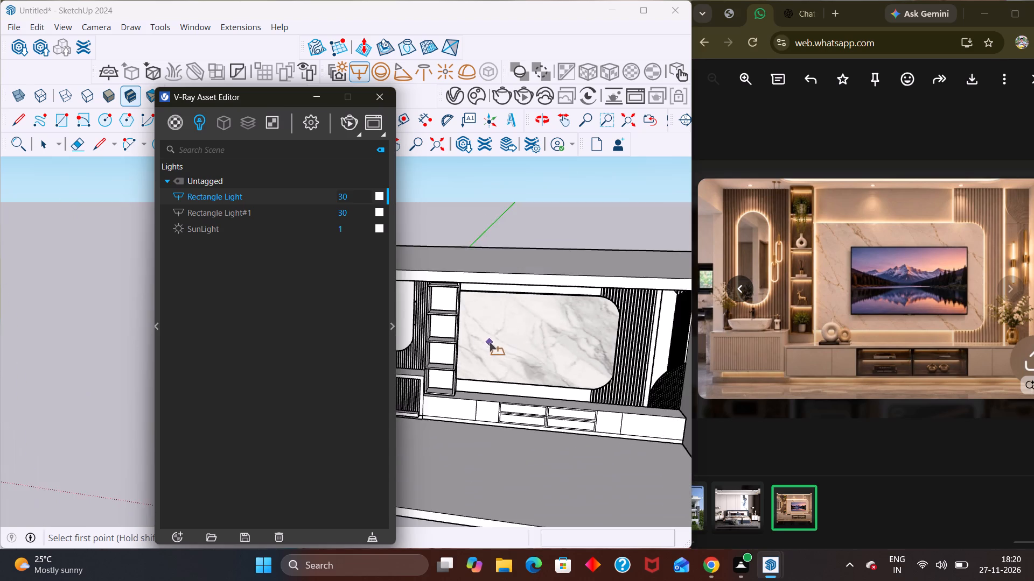
{"action": "scroll", "coordinate": [490, 342], "scroll_direction": "down", "scroll_amount": 4}
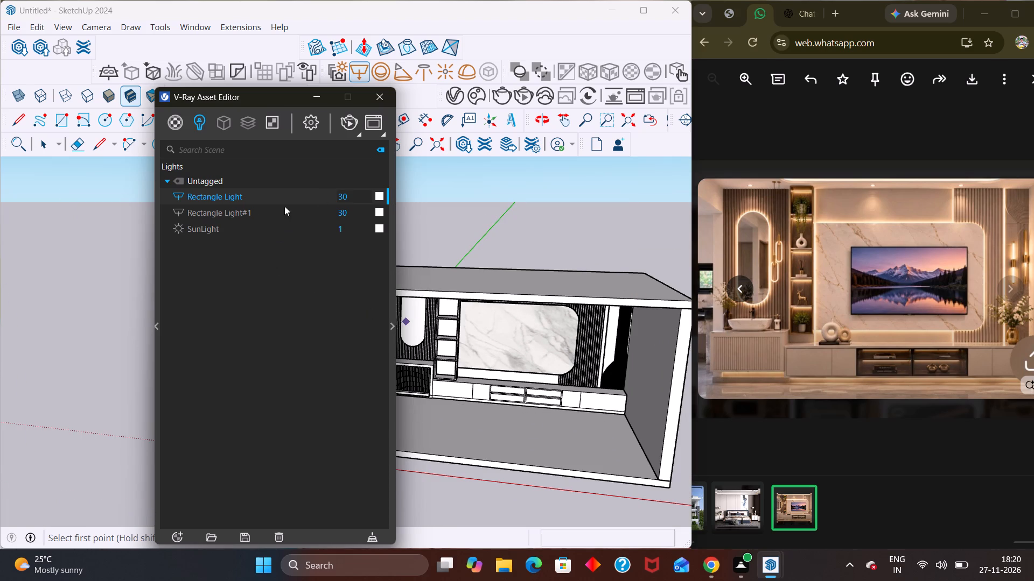
{"action": "right_click", "coordinate": [244, 212]}
{"action": "left_click", "coordinate": [257, 295]}
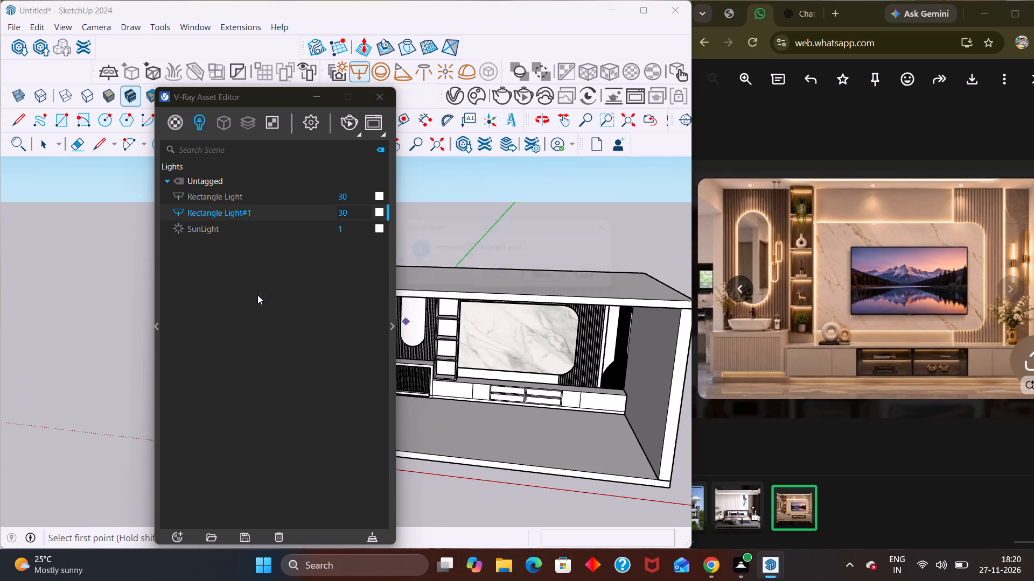
{"action": "left_click", "coordinate": [548, 286]}
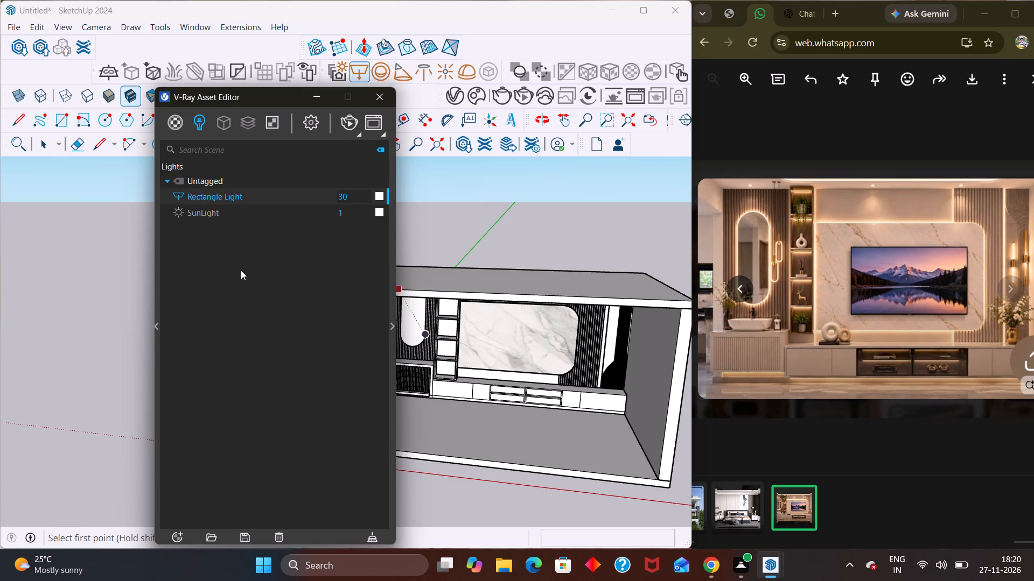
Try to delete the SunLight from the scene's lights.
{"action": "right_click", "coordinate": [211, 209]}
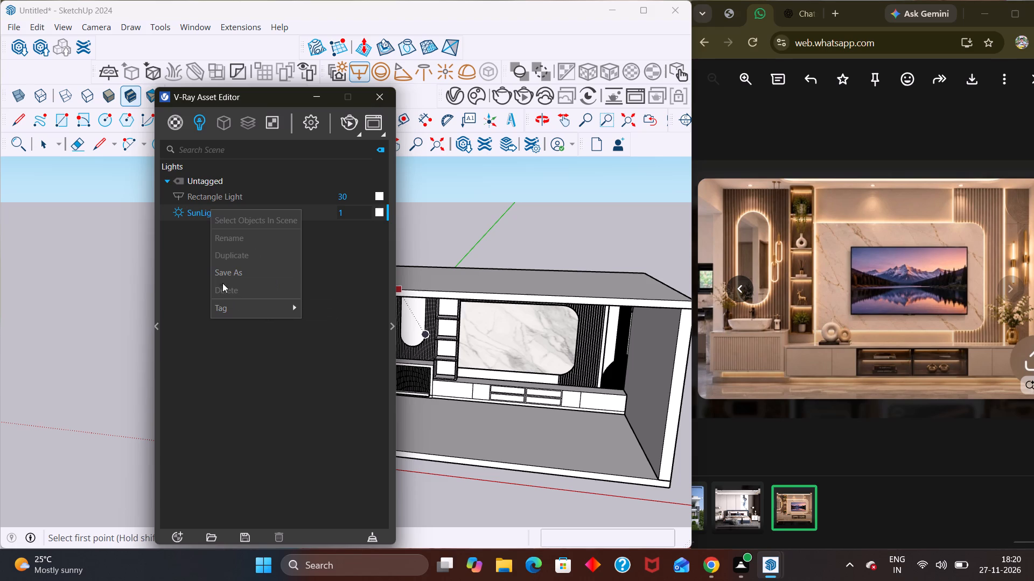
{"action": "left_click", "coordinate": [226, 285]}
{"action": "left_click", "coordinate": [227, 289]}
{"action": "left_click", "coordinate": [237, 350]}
Show the remaining Rectangle Light's settings and set its intensity to 56.3, keeping the colour white.
{"action": "left_click", "coordinate": [255, 196]}
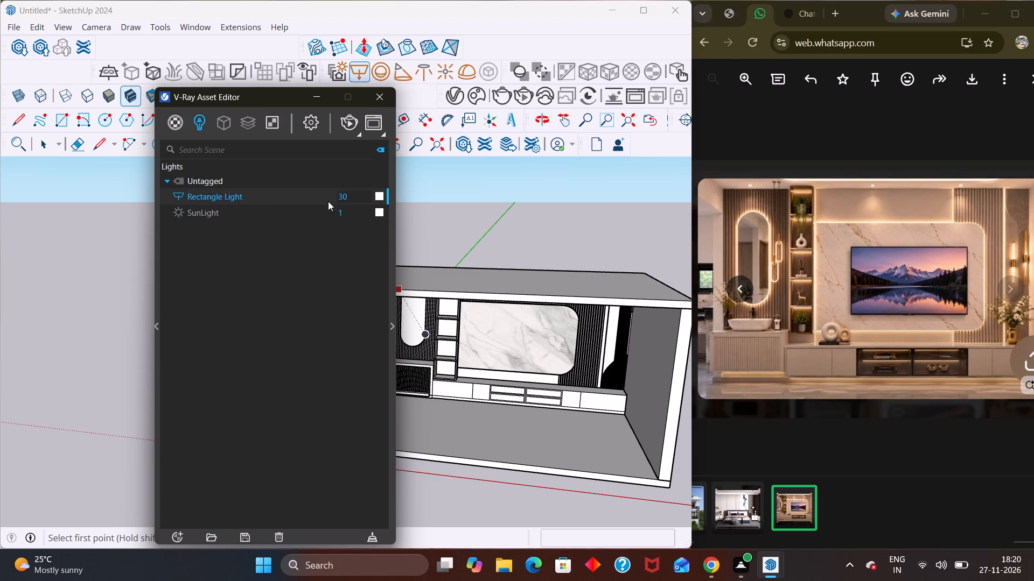
{"action": "left_click", "coordinate": [397, 328]}
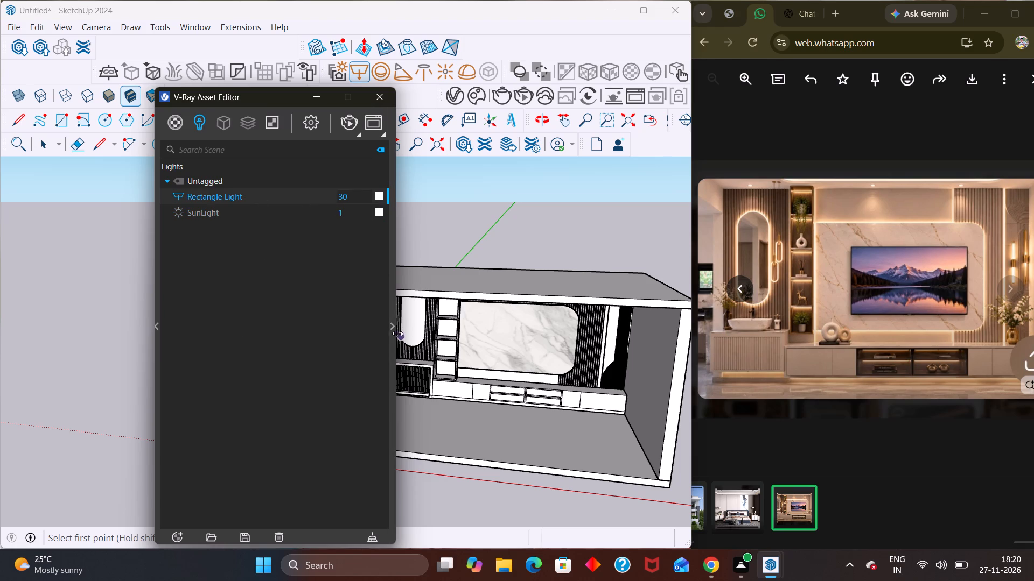
{"action": "left_click", "coordinate": [392, 330]}
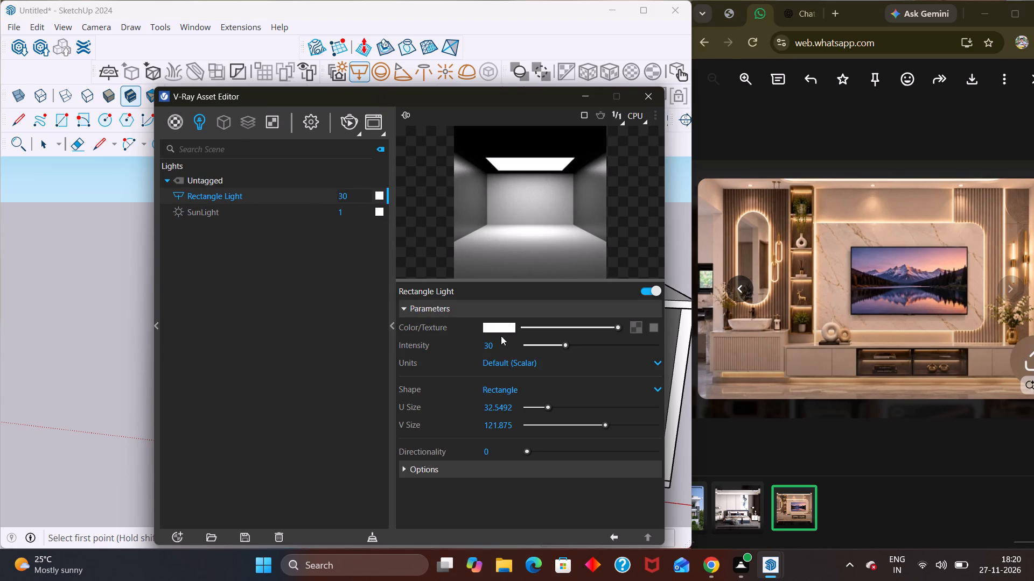
{"action": "left_click_drag", "start_coordinate": [564, 344], "coordinate": [533, 350]}
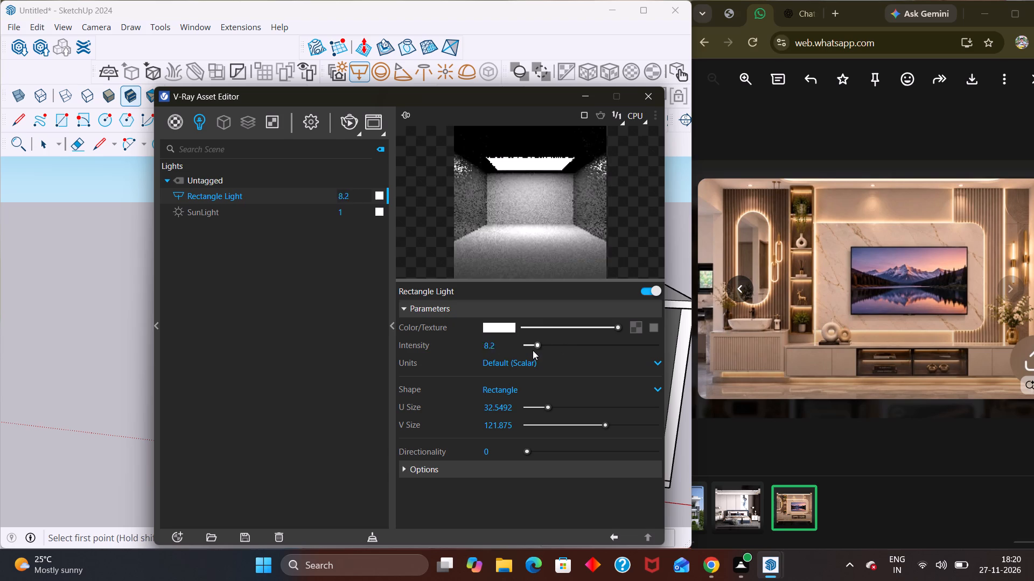
{"action": "left_click_drag", "start_coordinate": [533, 350], "coordinate": [599, 344]}
{"action": "left_click_drag", "start_coordinate": [616, 329], "coordinate": [618, 334]}
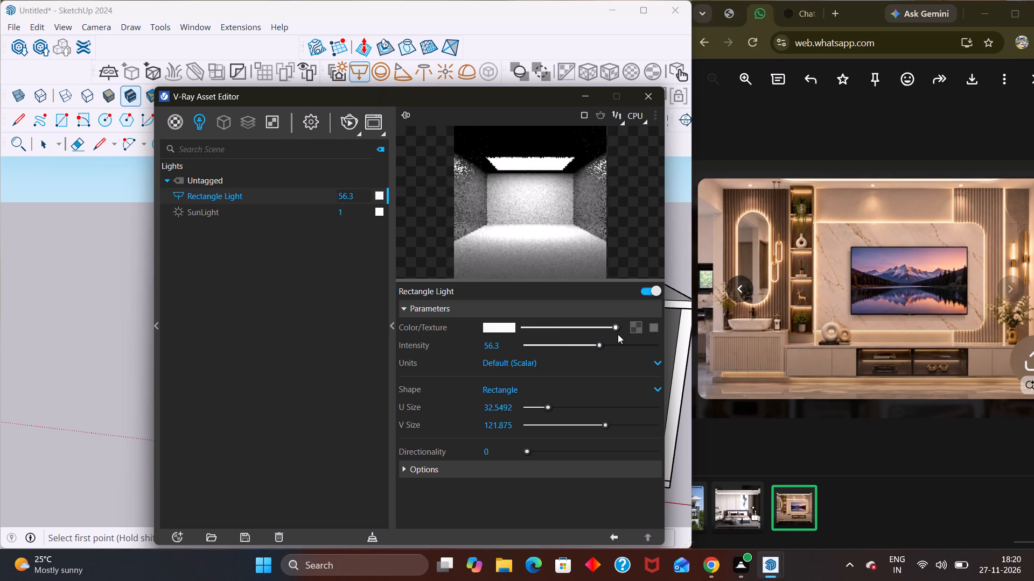
{"action": "left_click_drag", "start_coordinate": [618, 334], "coordinate": [618, 334]}
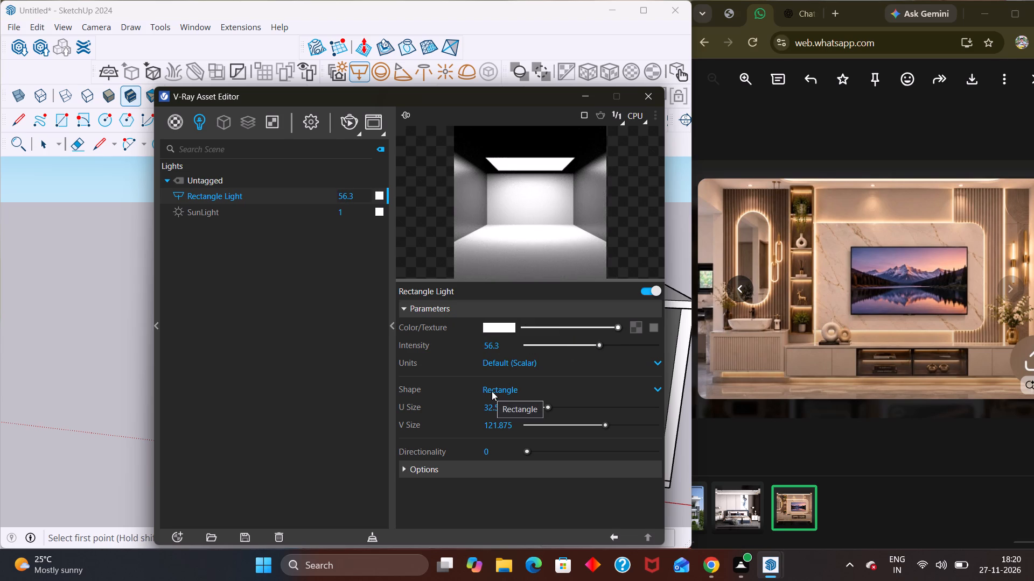
Examine the Rectangle Light's colour, size and directionality parameters and its additional options, such as Invisible, Shadows and Double Sided.
{"action": "scroll", "coordinate": [519, 381], "scroll_direction": "down", "scroll_amount": 2}
{"action": "scroll", "coordinate": [461, 434], "scroll_direction": "down", "scroll_amount": 1}
{"action": "left_click", "coordinate": [441, 474]}
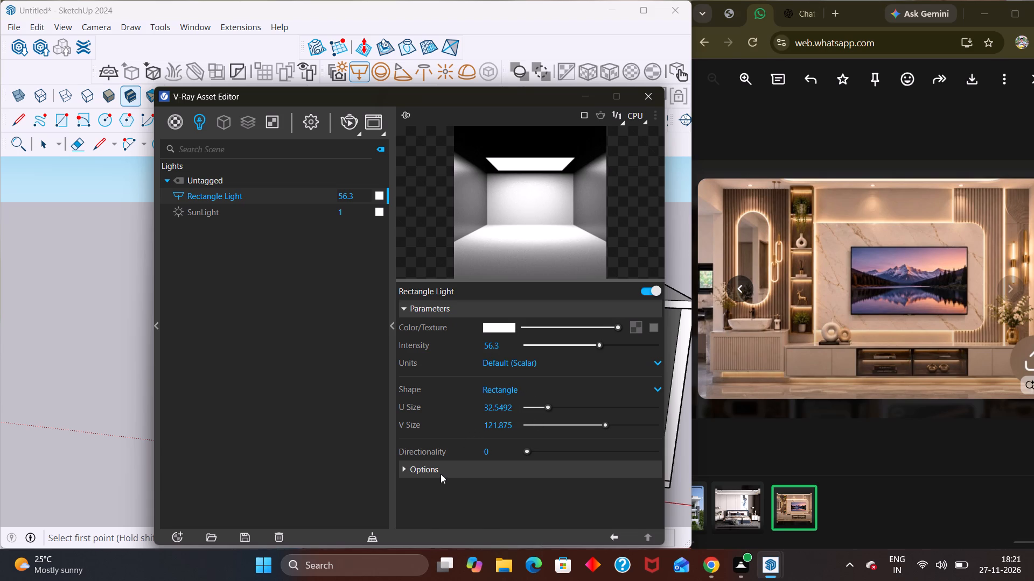
{"action": "left_click", "coordinate": [440, 474]}
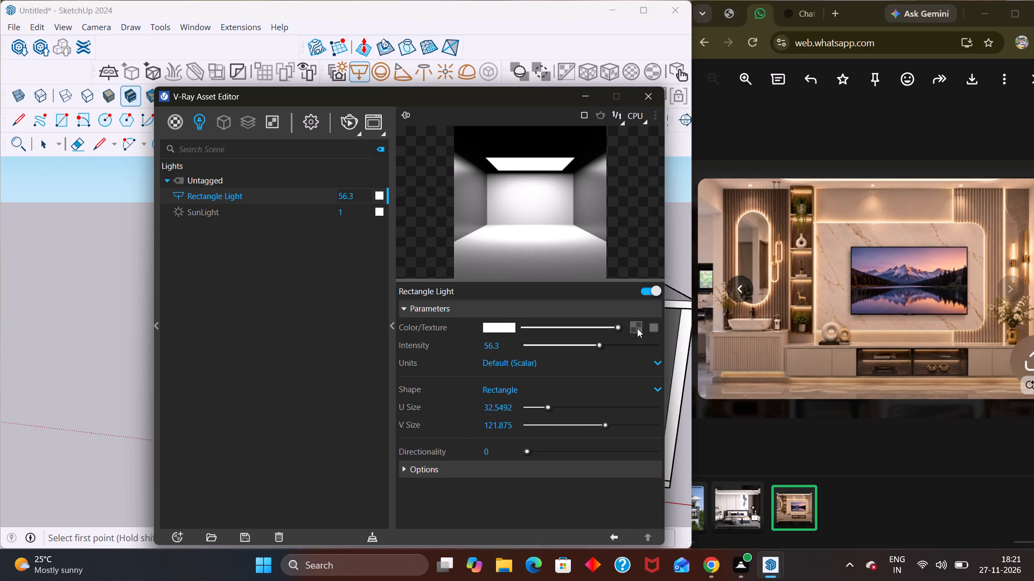
{"action": "left_click", "coordinate": [637, 326]}
{"action": "left_click", "coordinate": [643, 325]}
{"action": "scroll", "coordinate": [464, 347], "scroll_direction": "up", "scroll_amount": 3}
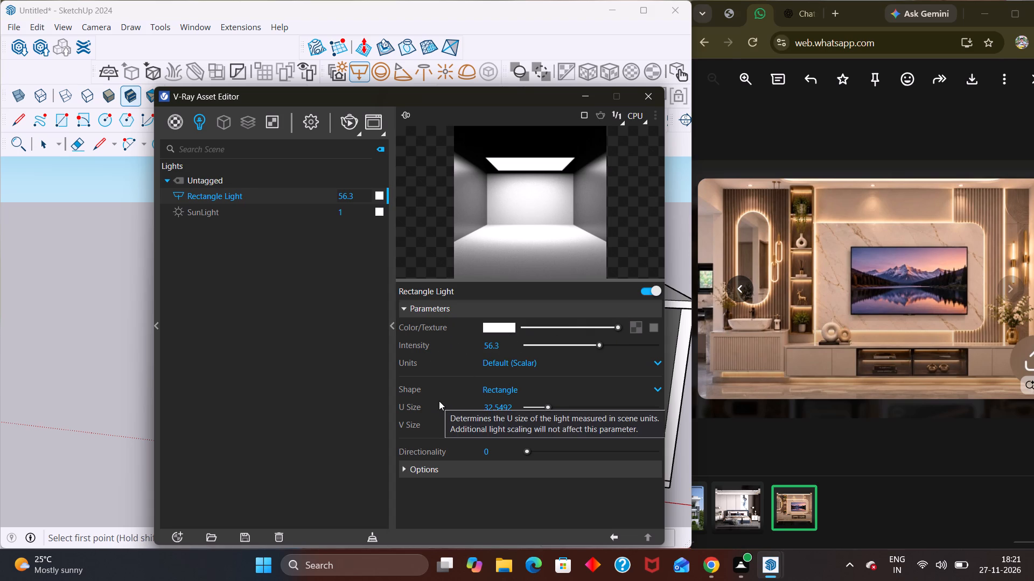
{"action": "scroll", "coordinate": [442, 374], "scroll_direction": "down", "scroll_amount": 4}
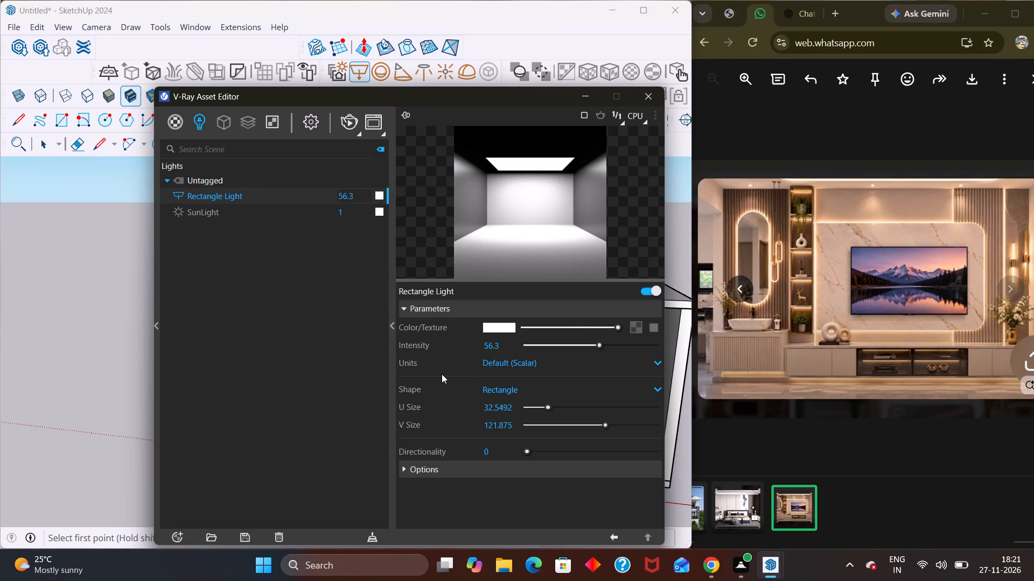
{"action": "scroll", "coordinate": [521, 356], "scroll_direction": "down", "scroll_amount": 2}
{"action": "left_click", "coordinate": [421, 465]}
{"action": "scroll", "coordinate": [498, 452], "scroll_direction": "down", "scroll_amount": 2}
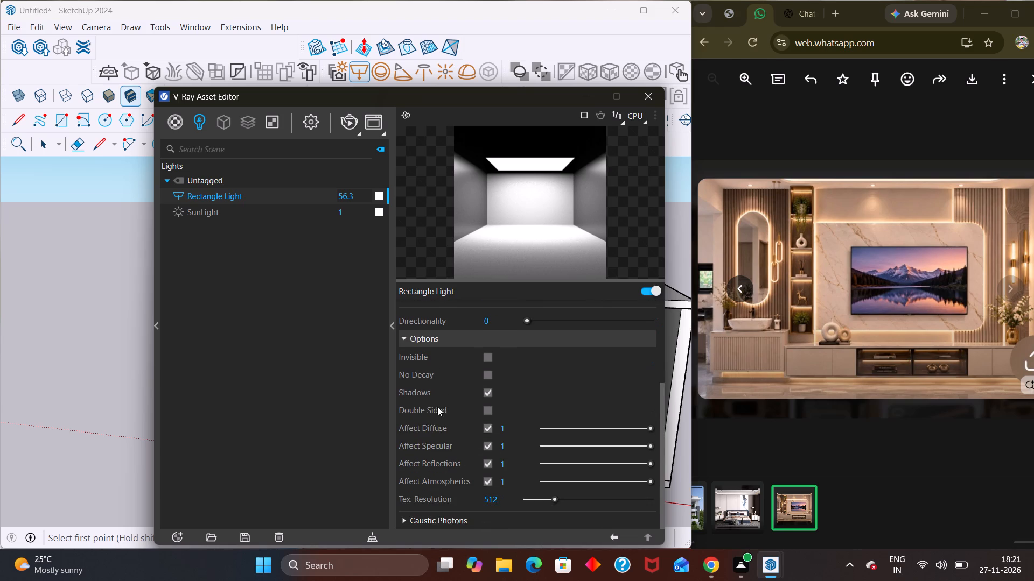
{"action": "scroll", "coordinate": [438, 409], "scroll_direction": "down", "scroll_amount": 3}
{"action": "scroll", "coordinate": [446, 367], "scroll_direction": "up", "scroll_amount": 3}
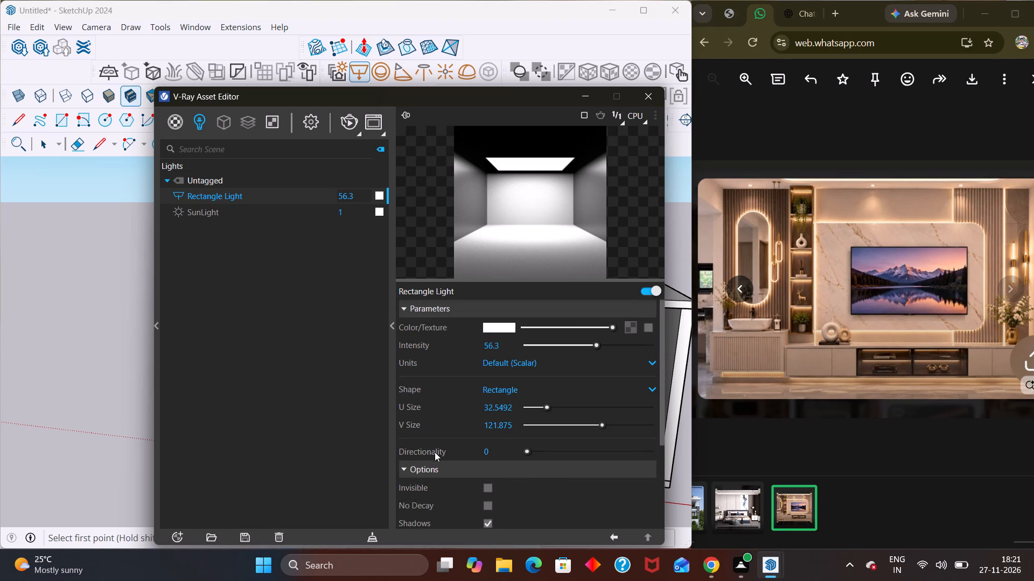
{"action": "left_click", "coordinate": [431, 472]}
{"action": "scroll", "coordinate": [470, 391], "scroll_direction": "down", "scroll_amount": 2}
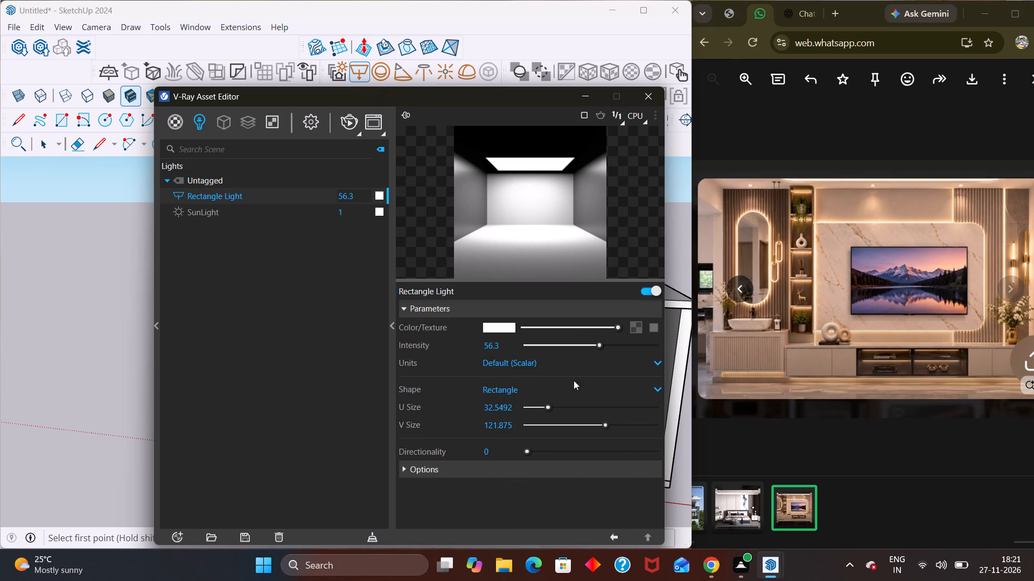
Raise the Rectangle Light's intensity to 76.3.
{"action": "scroll", "coordinate": [627, 398], "scroll_direction": "up", "scroll_amount": 4}
{"action": "left_click_drag", "start_coordinate": [598, 340], "coordinate": [657, 333]}
{"action": "left_click_drag", "start_coordinate": [604, 344], "coordinate": [637, 339]}
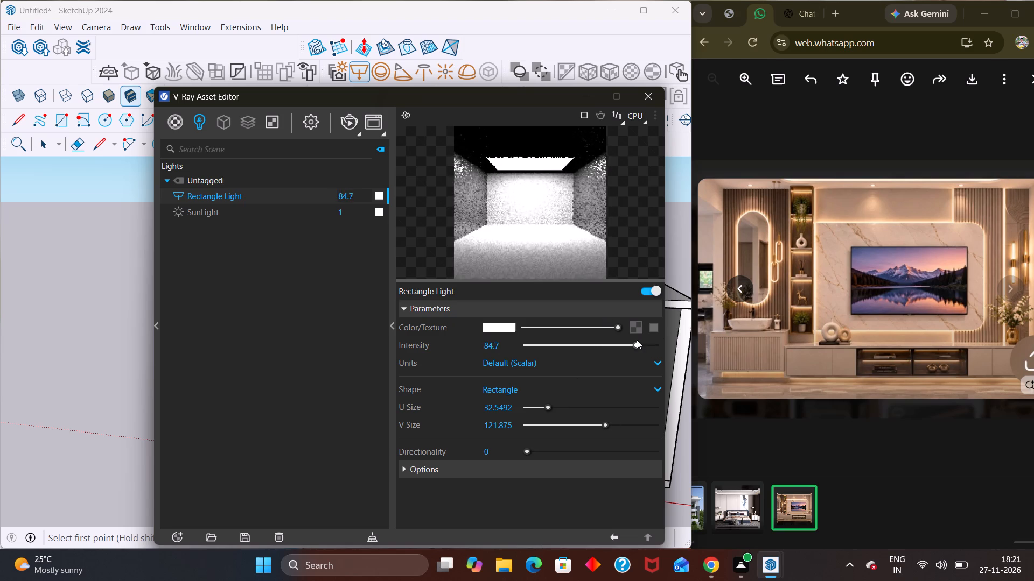
{"action": "left_click_drag", "start_coordinate": [637, 339], "coordinate": [625, 350]}
Explore the Rectangle Light's units, colour brightness and available texture types without assigning a texture.
{"action": "scroll", "coordinate": [534, 402], "scroll_direction": "down", "scroll_amount": 1}
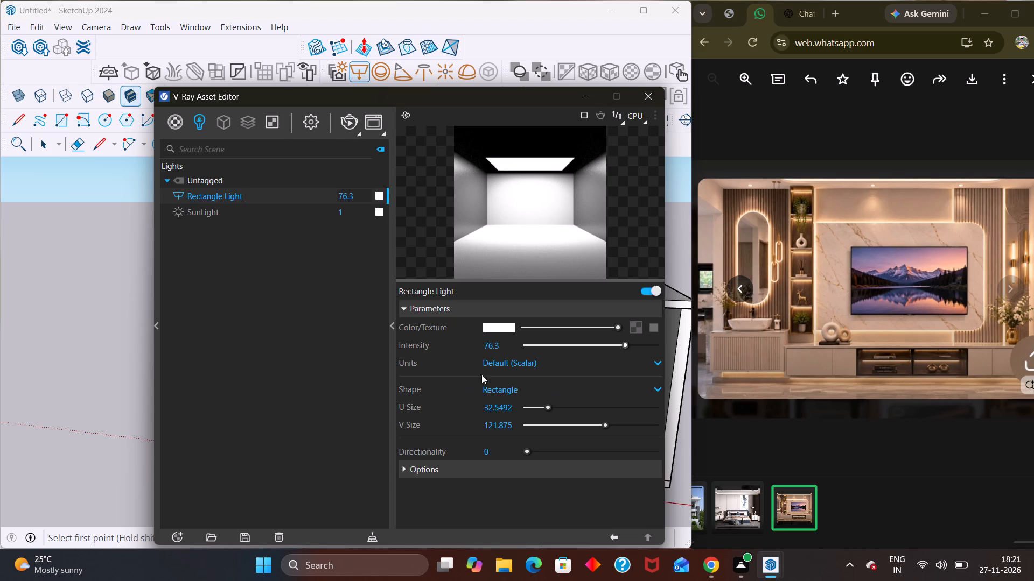
{"action": "left_click", "coordinate": [509, 362]}
{"action": "left_click", "coordinate": [509, 363]}
{"action": "left_click", "coordinate": [520, 321]}
{"action": "left_click_drag", "start_coordinate": [620, 323], "coordinate": [660, 321]}
{"action": "left_click_drag", "start_coordinate": [615, 329], "coordinate": [654, 338]}
{"action": "scroll", "coordinate": [421, 368], "scroll_direction": "up", "scroll_amount": 1}
{"action": "left_click", "coordinate": [631, 330]}
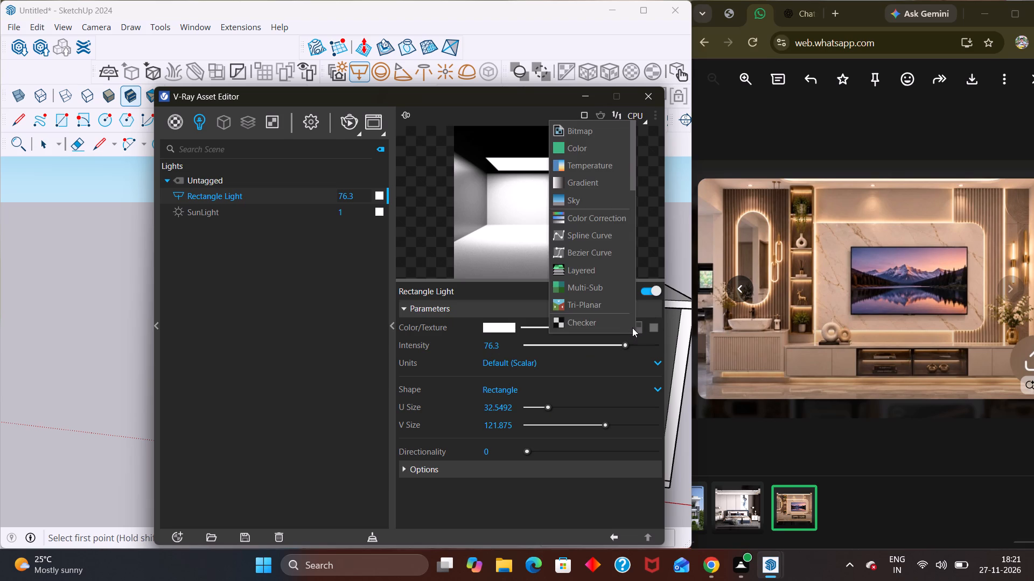
{"action": "left_click", "coordinate": [633, 327]}
{"action": "left_click", "coordinate": [633, 327]}
{"action": "left_click", "coordinate": [652, 253]}
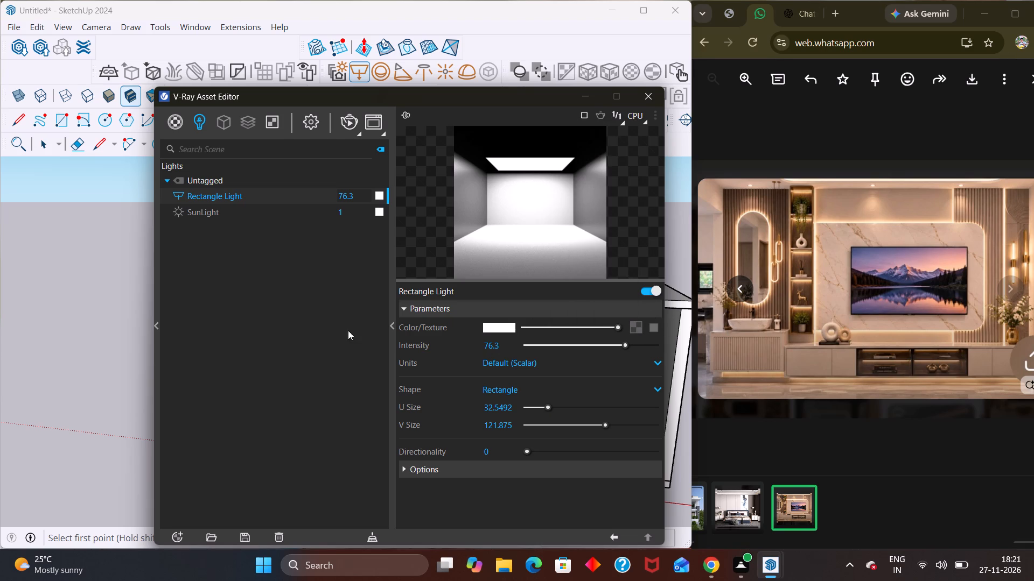
Collapse the Rectangle Light's parameters and expand its options for review.
{"action": "scroll", "coordinate": [479, 295], "scroll_direction": "up", "scroll_amount": 7}
{"action": "left_click", "coordinate": [513, 223]}
{"action": "left_click", "coordinate": [428, 309]}
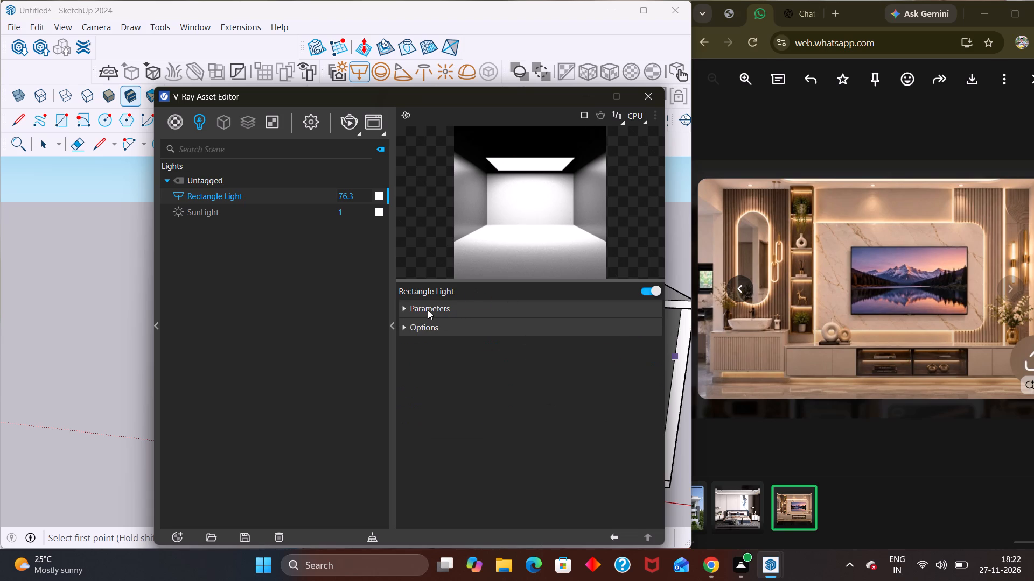
{"action": "left_click", "coordinate": [428, 310]}
{"action": "left_click", "coordinate": [428, 311]}
{"action": "left_click", "coordinate": [431, 325]}
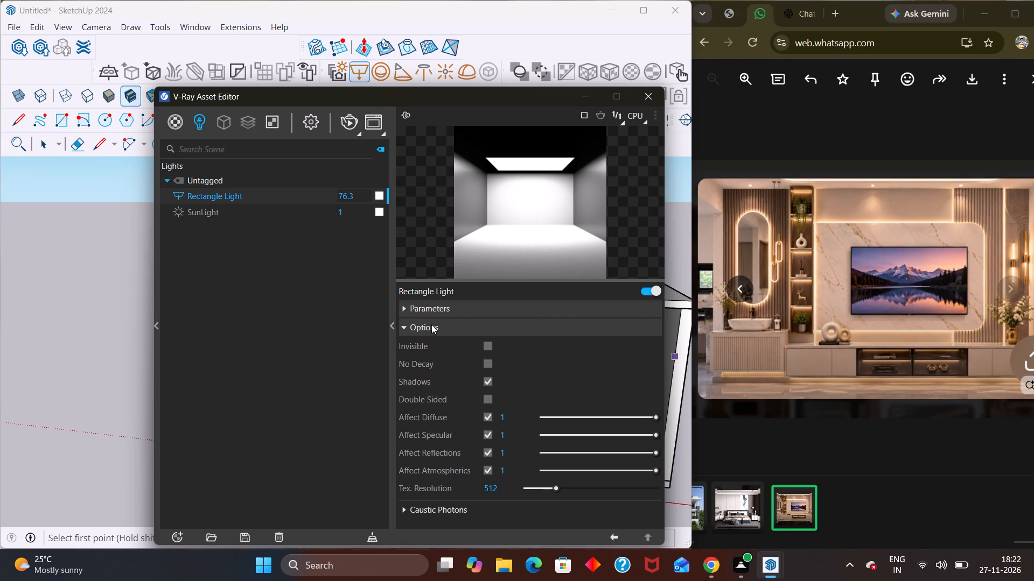
Review the Rectangle Light's options, collapse them and reopen its parameters.
{"action": "left_click", "coordinate": [431, 324]}
{"action": "left_click", "coordinate": [431, 324]}
{"action": "scroll", "coordinate": [488, 424], "scroll_direction": "down", "scroll_amount": 3}
{"action": "scroll", "coordinate": [485, 431], "scroll_direction": "up", "scroll_amount": 6}
{"action": "left_click", "coordinate": [423, 332]}
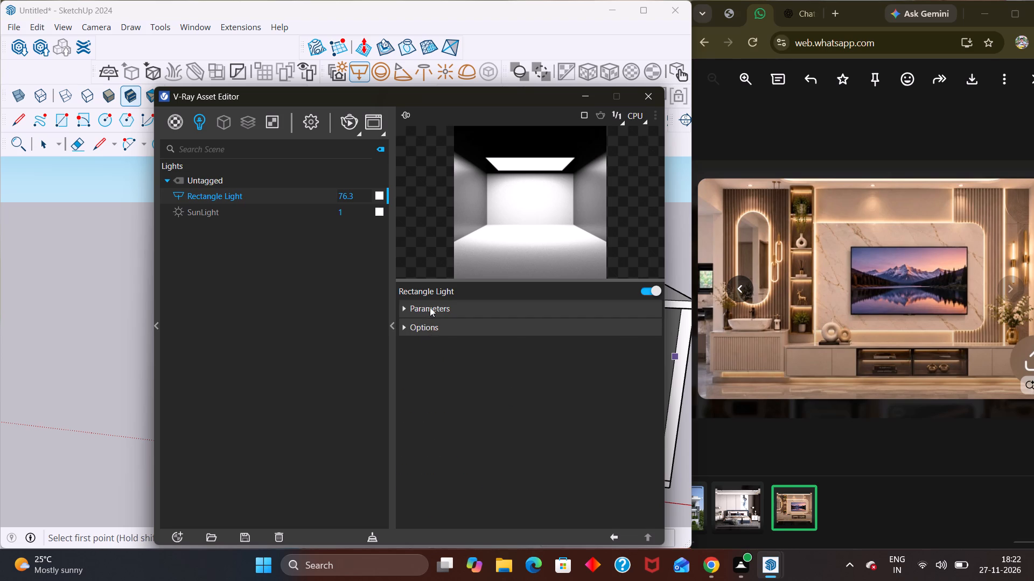
{"action": "left_click", "coordinate": [430, 306]}
{"action": "scroll", "coordinate": [439, 401], "scroll_direction": "up", "scroll_amount": 3}
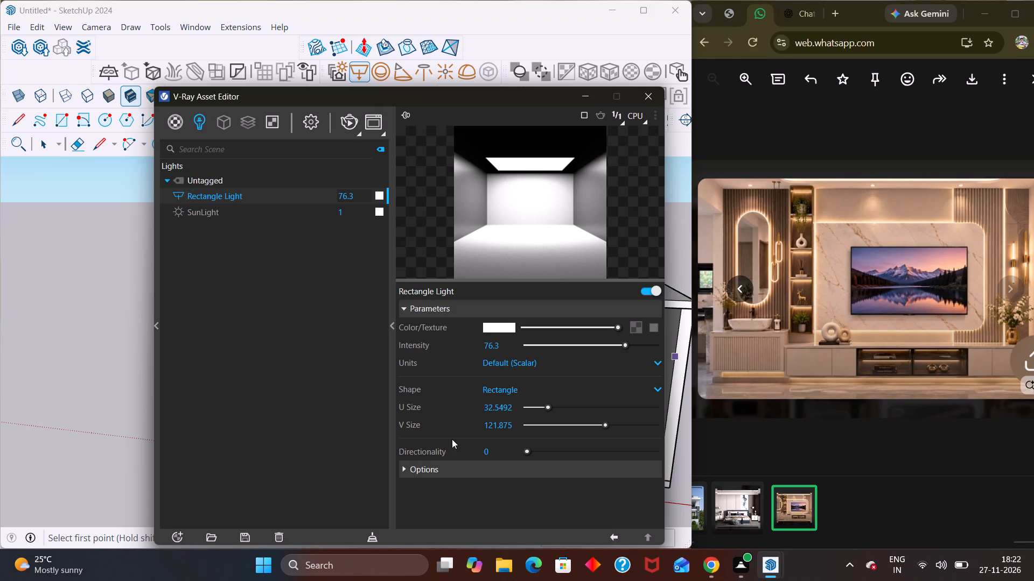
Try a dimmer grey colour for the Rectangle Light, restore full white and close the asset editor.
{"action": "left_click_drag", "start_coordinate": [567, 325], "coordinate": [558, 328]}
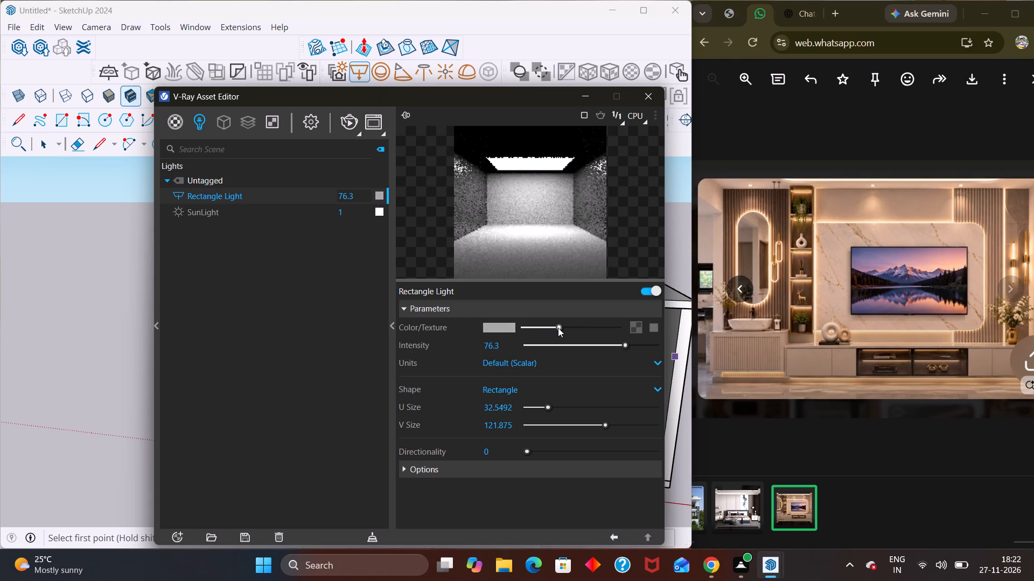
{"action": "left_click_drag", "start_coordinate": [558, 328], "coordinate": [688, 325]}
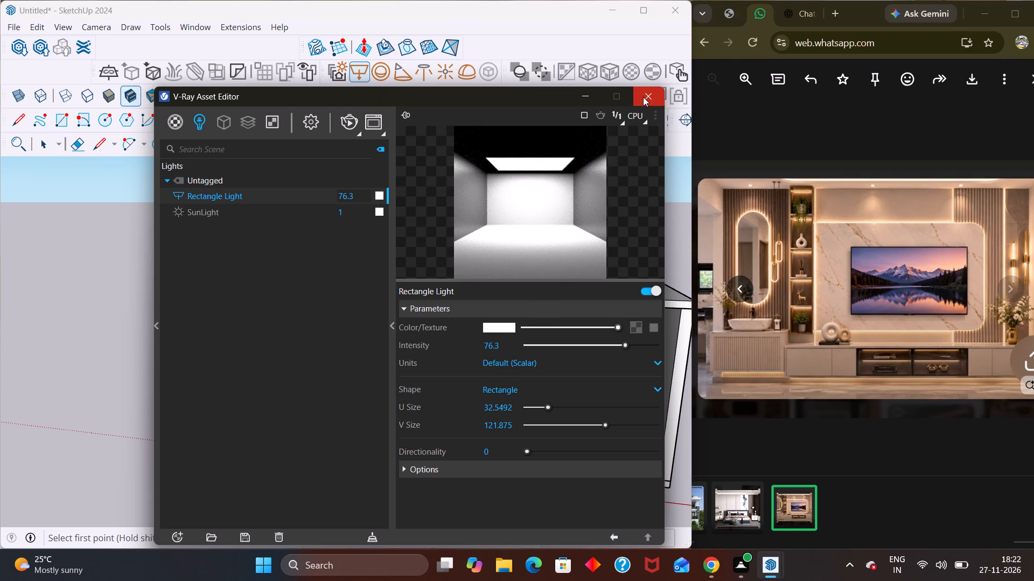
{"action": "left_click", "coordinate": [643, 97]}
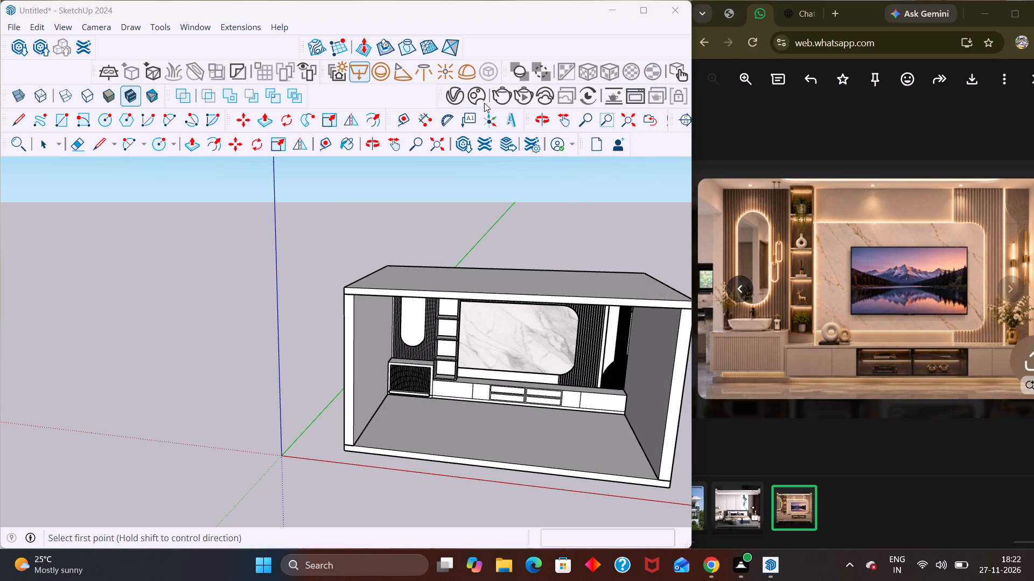
Start an interactive V-Ray render and reframe the model on the mirror and shelf end of the room.
{"action": "left_click", "coordinate": [532, 99]}
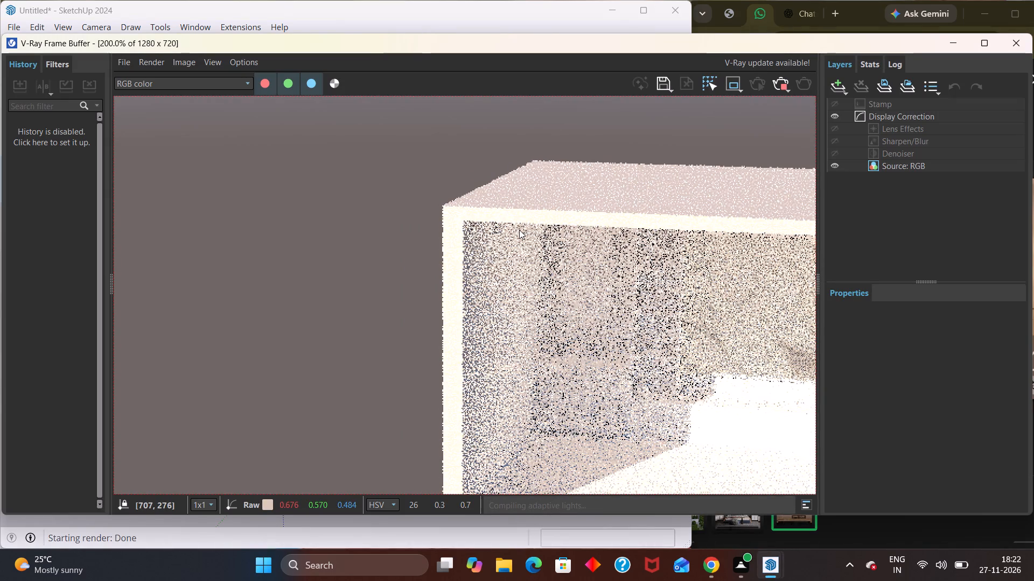
{"action": "scroll", "coordinate": [519, 230], "scroll_direction": "down", "scroll_amount": 3}
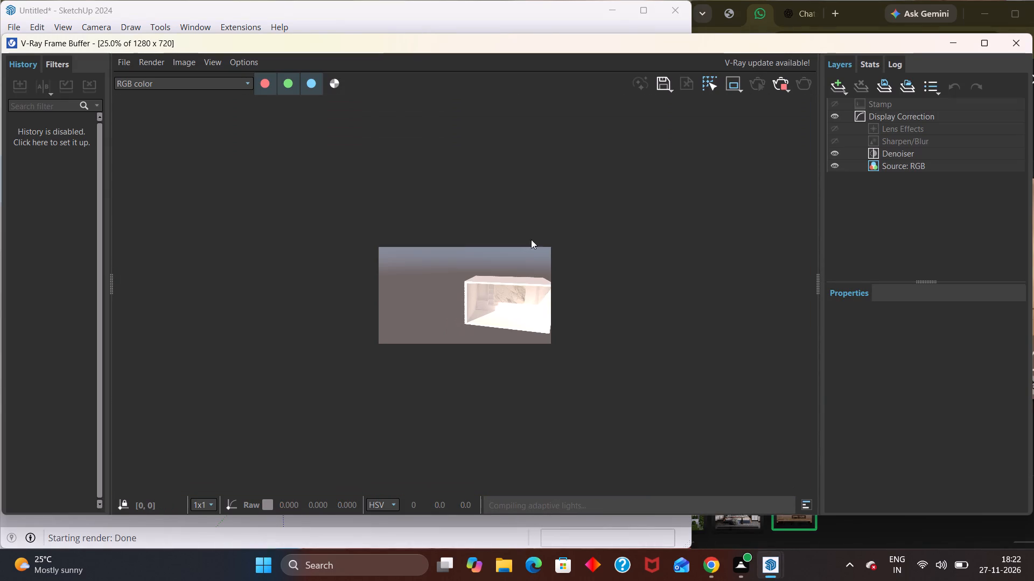
{"action": "left_click_drag", "start_coordinate": [654, 46], "coordinate": [460, 299]}
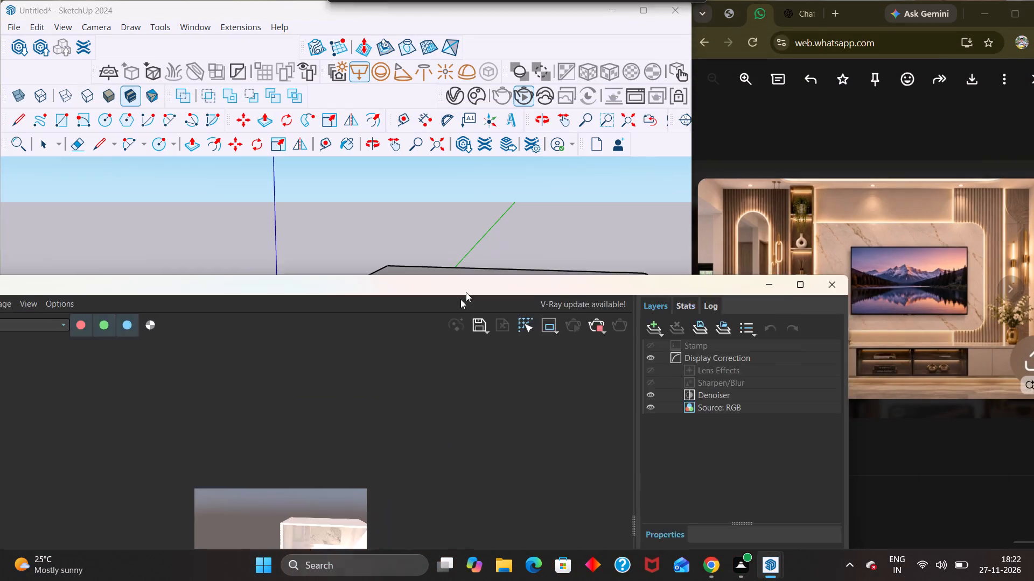
{"action": "left_click_drag", "start_coordinate": [460, 299], "coordinate": [287, 385]}
{"action": "scroll", "coordinate": [524, 292], "scroll_direction": "down", "scroll_amount": 2}
{"action": "scroll", "coordinate": [480, 310], "scroll_direction": "up", "scroll_amount": 1}
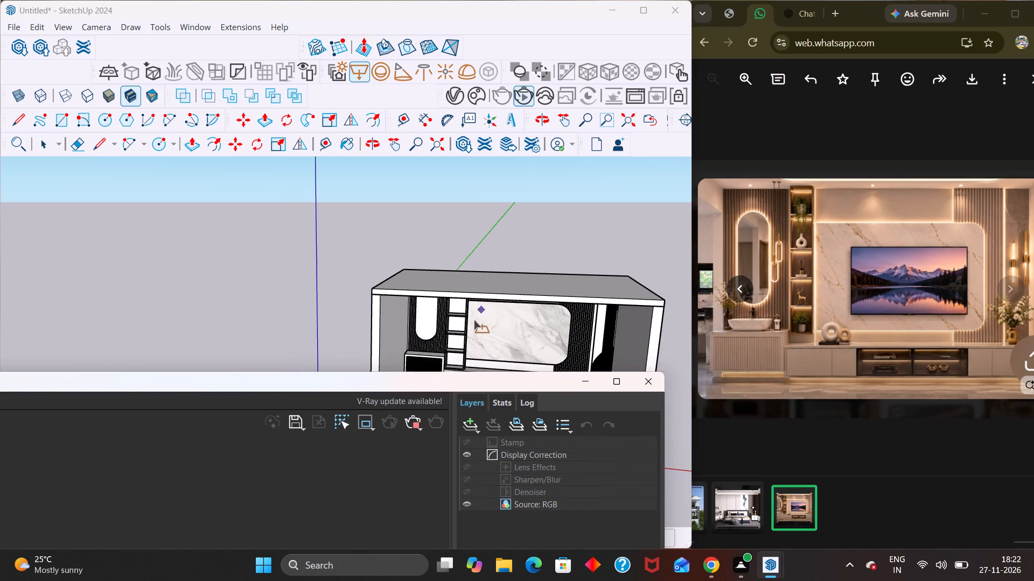
{"action": "scroll", "coordinate": [474, 320], "scroll_direction": "up", "scroll_amount": 1}
{"action": "middle_click_drag", "start_coordinate": [450, 325], "coordinate": [425, 277]}
{"action": "scroll", "coordinate": [427, 277], "scroll_direction": "up", "scroll_amount": 4}
{"action": "middle_click", "coordinate": [421, 300]}
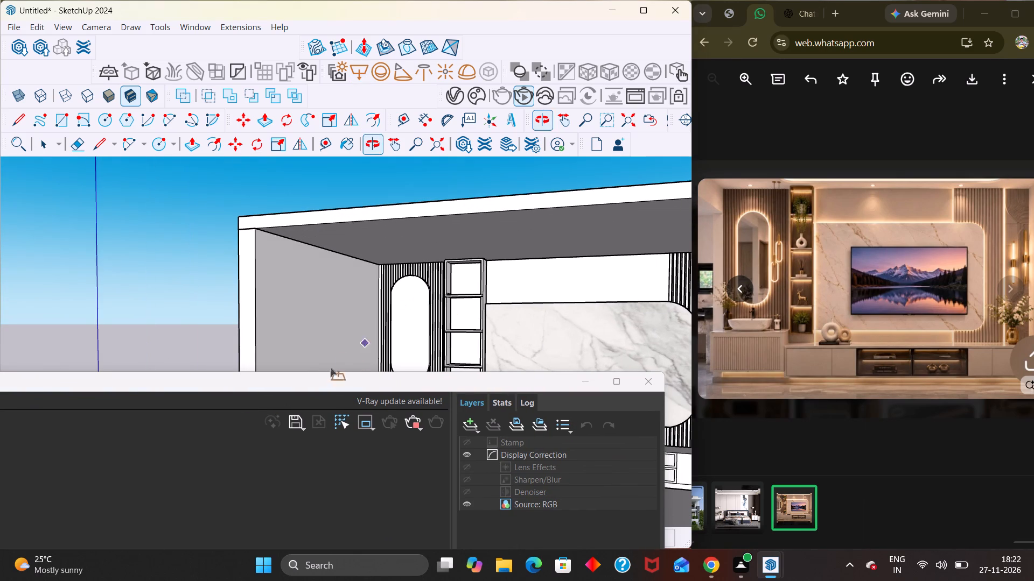
Inspect the rendered mirror wall, stop the interactive render and close the frame buffer.
{"action": "left_click_drag", "start_coordinate": [230, 374], "coordinate": [709, 106]}
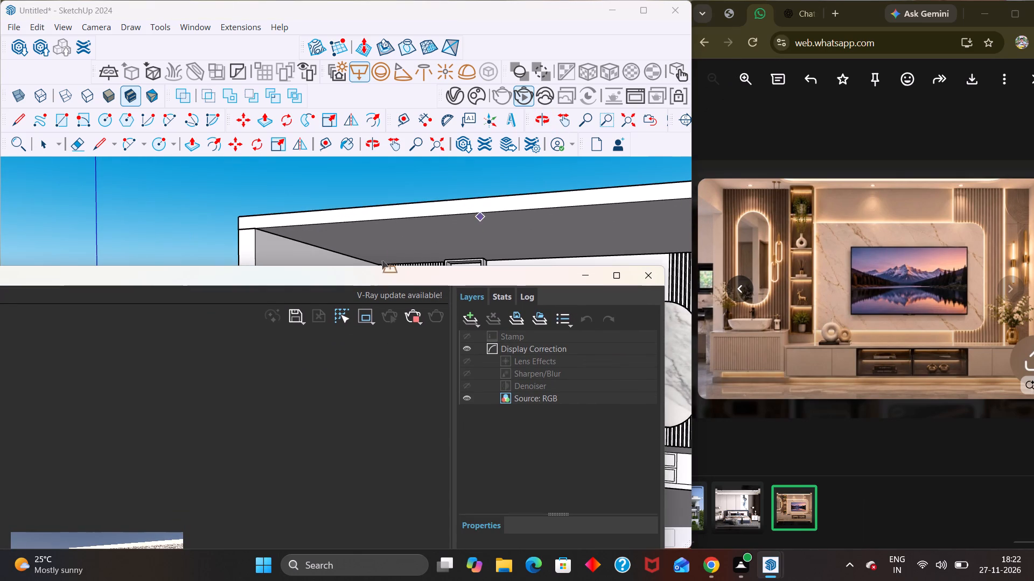
{"action": "left_click_drag", "start_coordinate": [256, 279], "coordinate": [592, 52]}
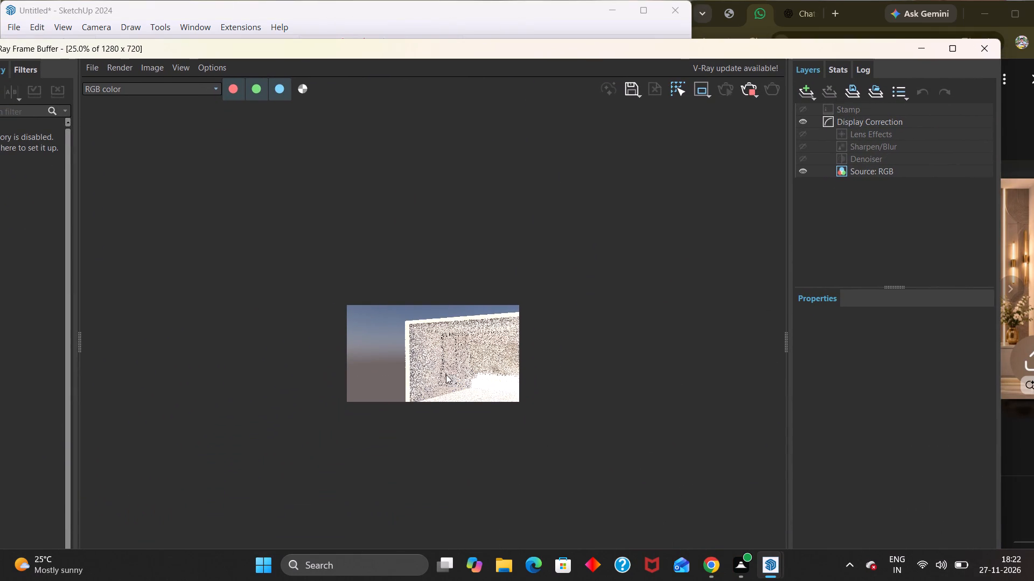
{"action": "scroll", "coordinate": [456, 377], "scroll_direction": "up", "scroll_amount": 3}
{"action": "scroll", "coordinate": [460, 377], "scroll_direction": "down", "scroll_amount": 2}
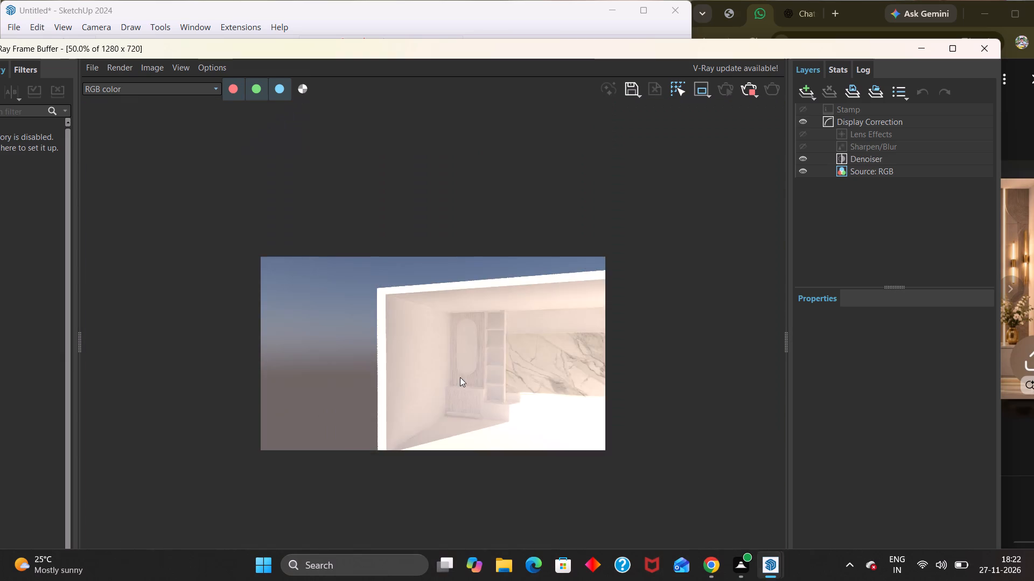
{"action": "scroll", "coordinate": [459, 375], "scroll_direction": "down", "scroll_amount": 2}
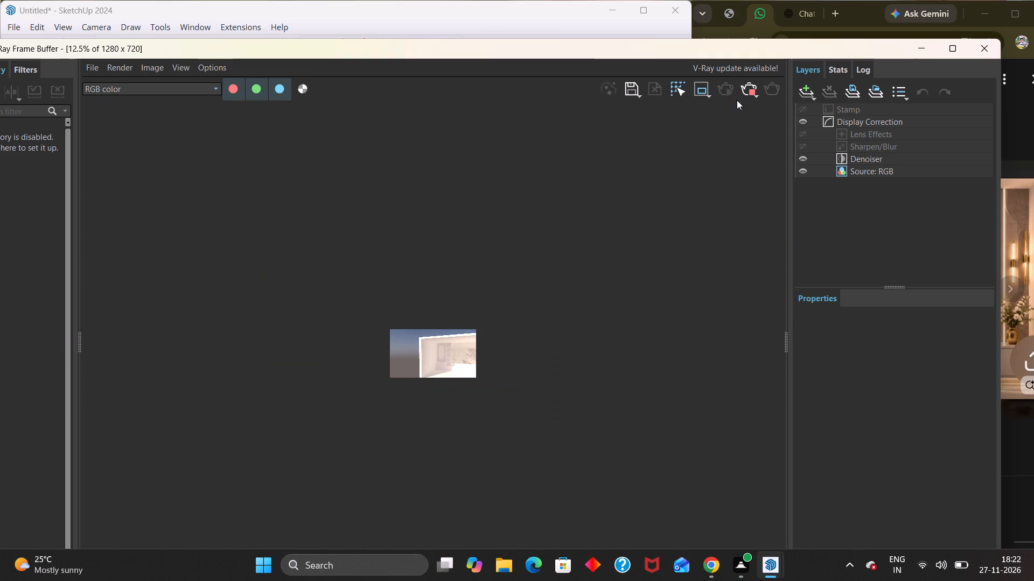
{"action": "left_click", "coordinate": [754, 90]}
{"action": "left_click", "coordinate": [986, 47]}
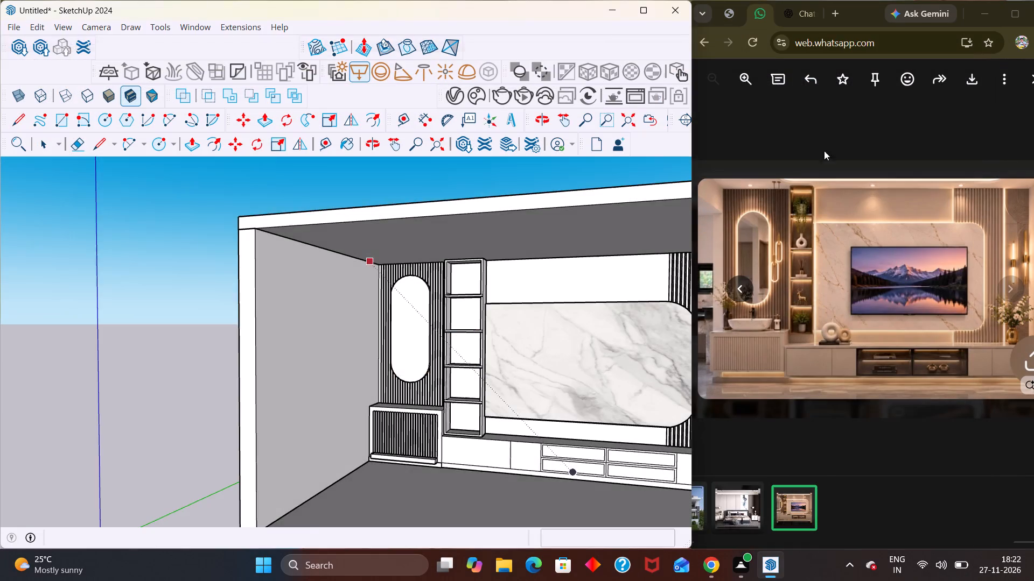
Cancel the active light placement and undo the last two operations on the mirror's rectangle light.
{"action": "scroll", "coordinate": [684, 240], "scroll_direction": "down", "scroll_amount": 2}
{"action": "scroll", "coordinate": [479, 324], "scroll_direction": "down", "scroll_amount": 1}
{"action": "middle_click_drag", "start_coordinate": [462, 341], "coordinate": [442, 364]}
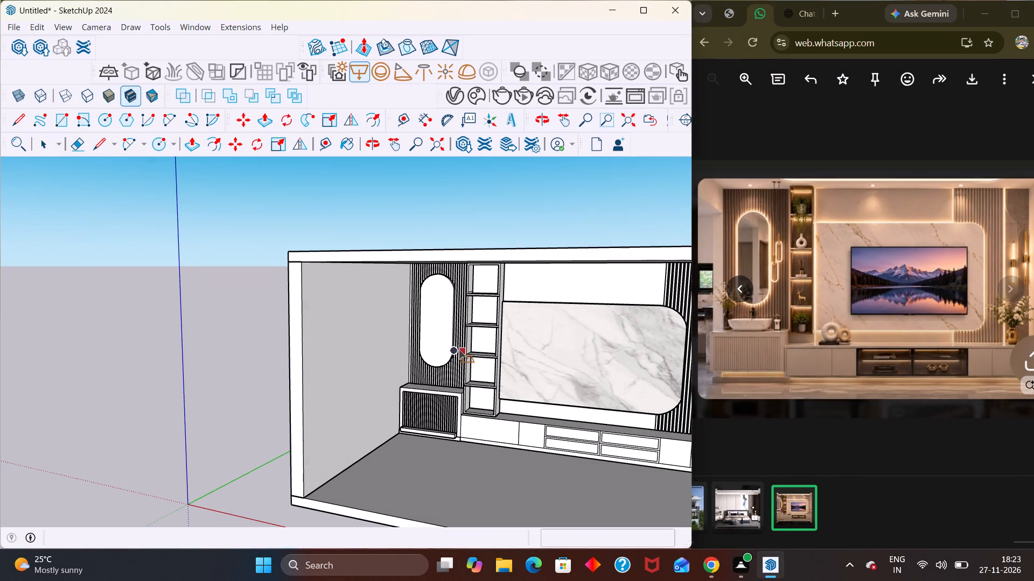
{"action": "key", "text": "Escape"}
{"action": "key", "text": "ctrl+z"}
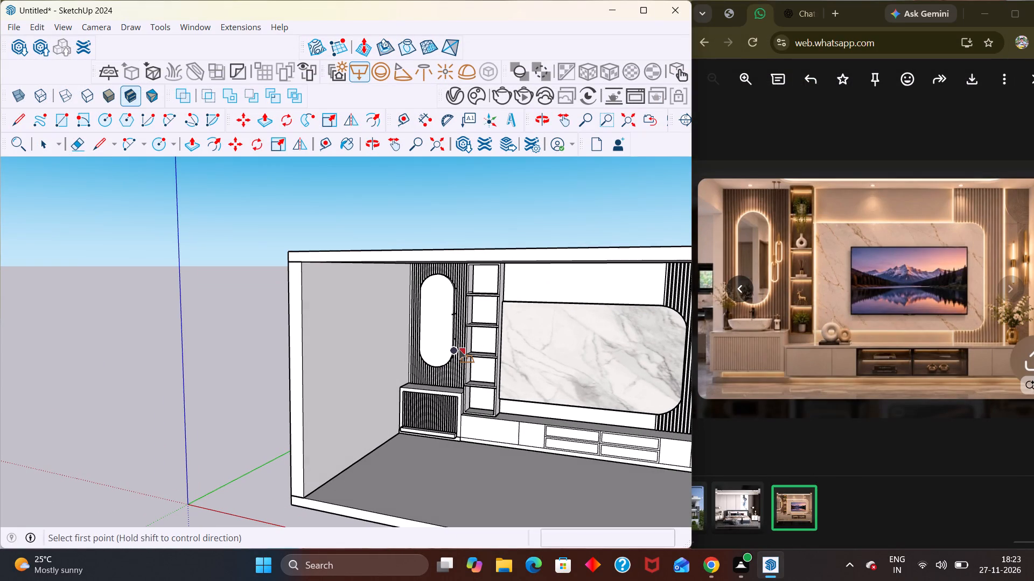
{"action": "key", "text": "ctrl+z"}
Maximise the model window and examine the whole room and TV wall from several front and side angles.
{"action": "key", "text": "space"}
{"action": "left_click", "coordinate": [459, 315]}
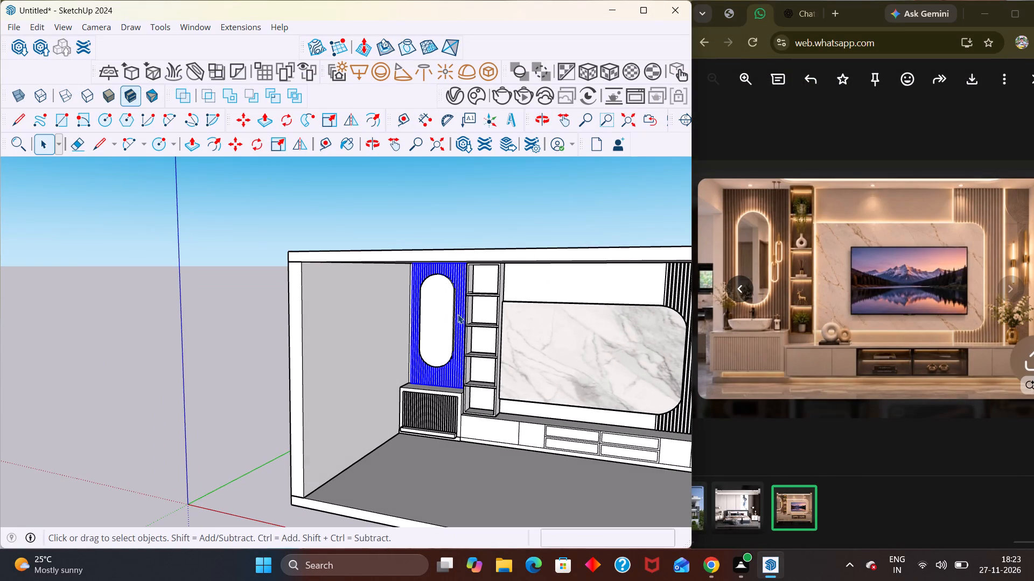
{"action": "left_click", "coordinate": [520, 230]}
{"action": "middle_click_drag", "start_coordinate": [425, 330], "coordinate": [363, 348]}
{"action": "scroll", "coordinate": [363, 349], "scroll_direction": "down", "scroll_amount": 5}
{"action": "middle_click_drag", "start_coordinate": [434, 380], "coordinate": [494, 330]}
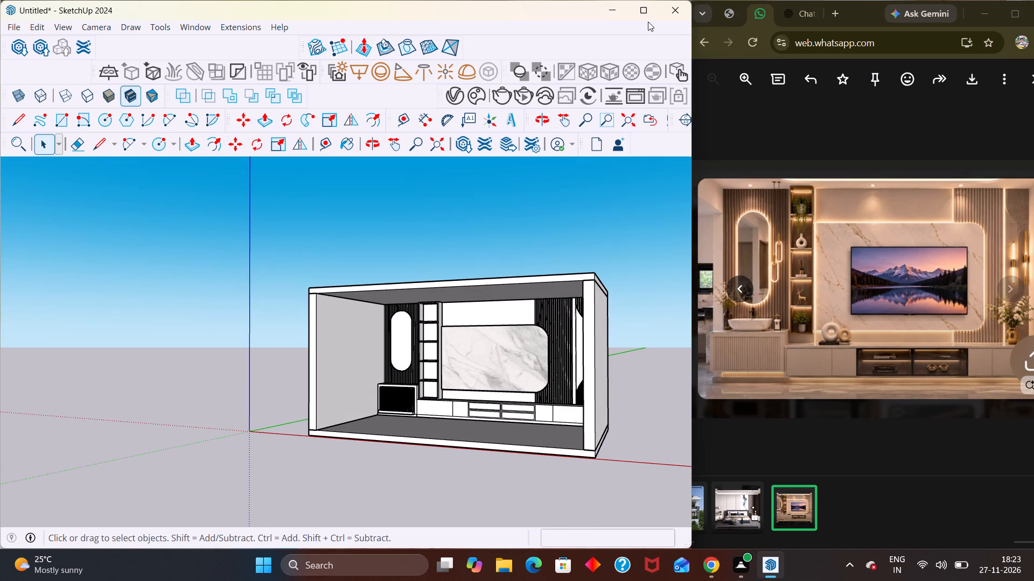
{"action": "left_click", "coordinate": [645, 15]}
{"action": "middle_click_drag", "start_coordinate": [599, 235], "coordinate": [563, 282]}
{"action": "middle_click_drag", "start_coordinate": [627, 320], "coordinate": [635, 246]}
{"action": "scroll", "coordinate": [628, 310], "scroll_direction": "up", "scroll_amount": 1}
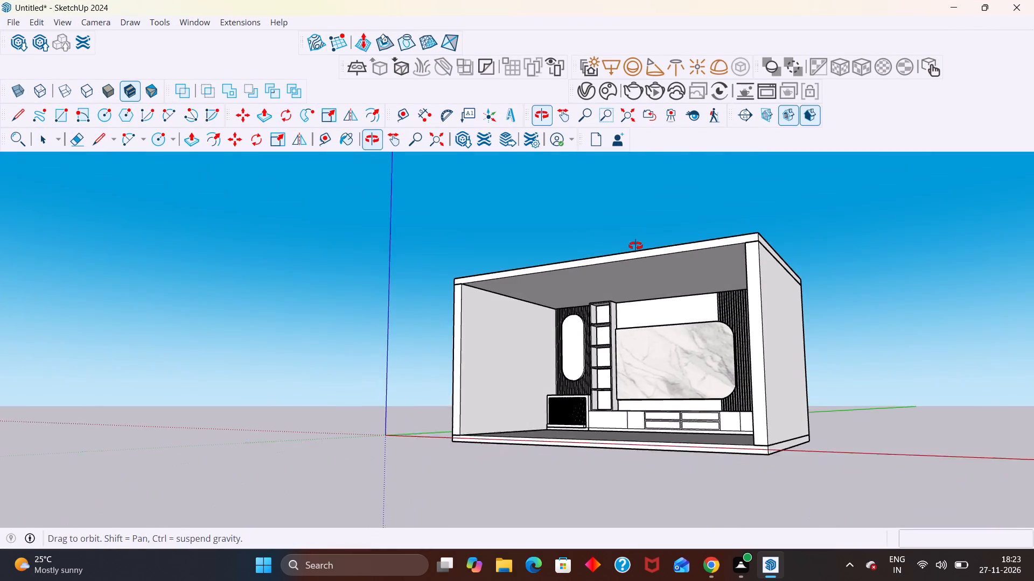
{"action": "middle_click_drag", "start_coordinate": [635, 246], "coordinate": [635, 237]}
{"action": "scroll", "coordinate": [702, 243], "scroll_direction": "down", "scroll_amount": 1}
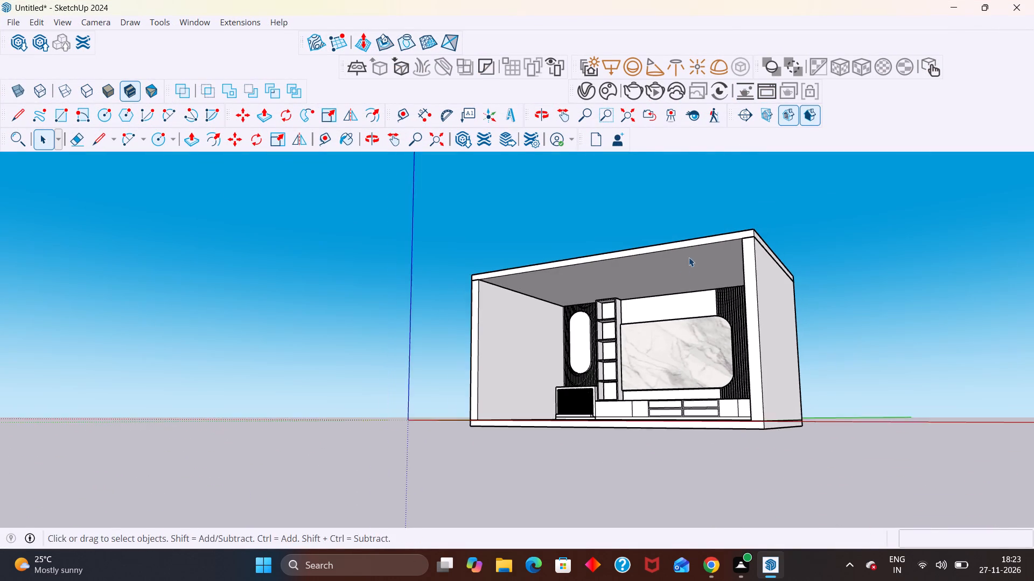
{"action": "middle_click_drag", "start_coordinate": [641, 294], "coordinate": [488, 348]}
{"action": "scroll", "coordinate": [492, 348], "scroll_direction": "down", "scroll_amount": 3}
{"action": "middle_click_drag", "start_coordinate": [495, 348], "coordinate": [537, 326]}
{"action": "middle_click_drag", "start_coordinate": [470, 336], "coordinate": [650, 332]}
{"action": "scroll", "coordinate": [650, 332], "scroll_direction": "up", "scroll_amount": 1}
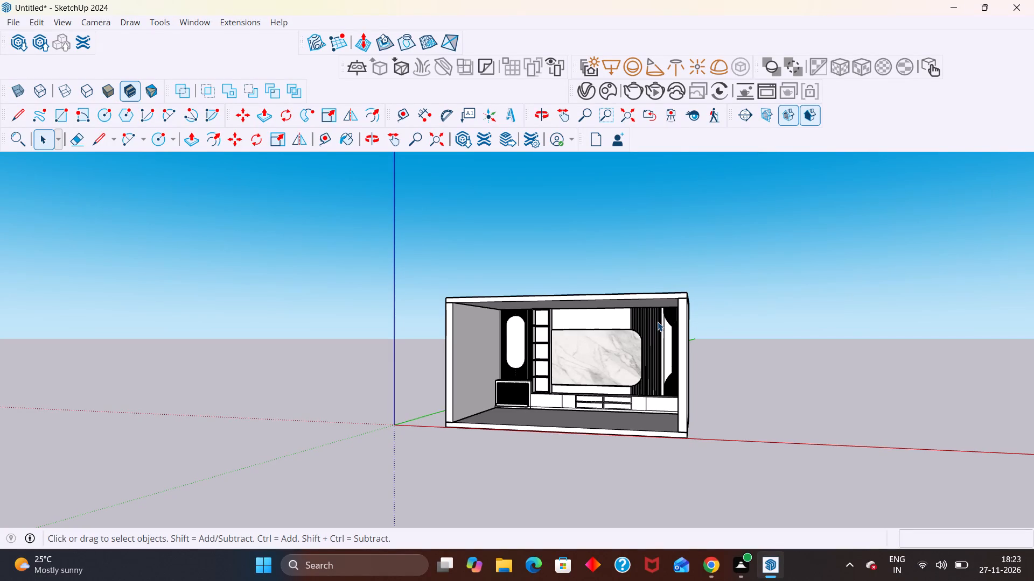
{"action": "scroll", "coordinate": [637, 308], "scroll_direction": "down", "scroll_amount": 1}
{"action": "middle_click", "coordinate": [731, 398]}
{"action": "scroll", "coordinate": [733, 398], "scroll_direction": "up", "scroll_amount": 2}
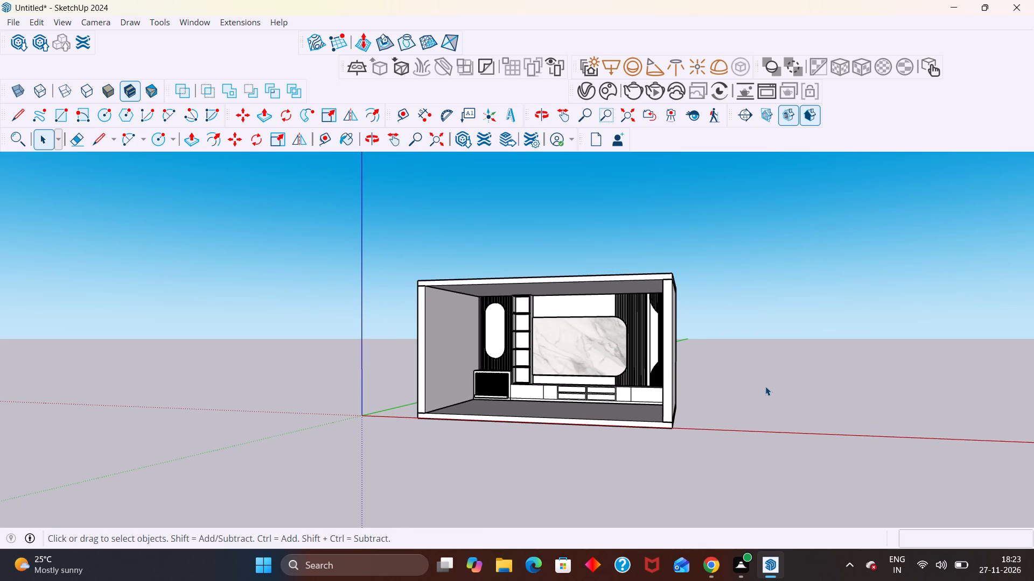
{"action": "middle_click_drag", "start_coordinate": [580, 451], "coordinate": [602, 428]}
{"action": "scroll", "coordinate": [633, 384], "scroll_direction": "up", "scroll_amount": 4}
{"action": "middle_click_drag", "start_coordinate": [597, 349], "coordinate": [586, 380]}
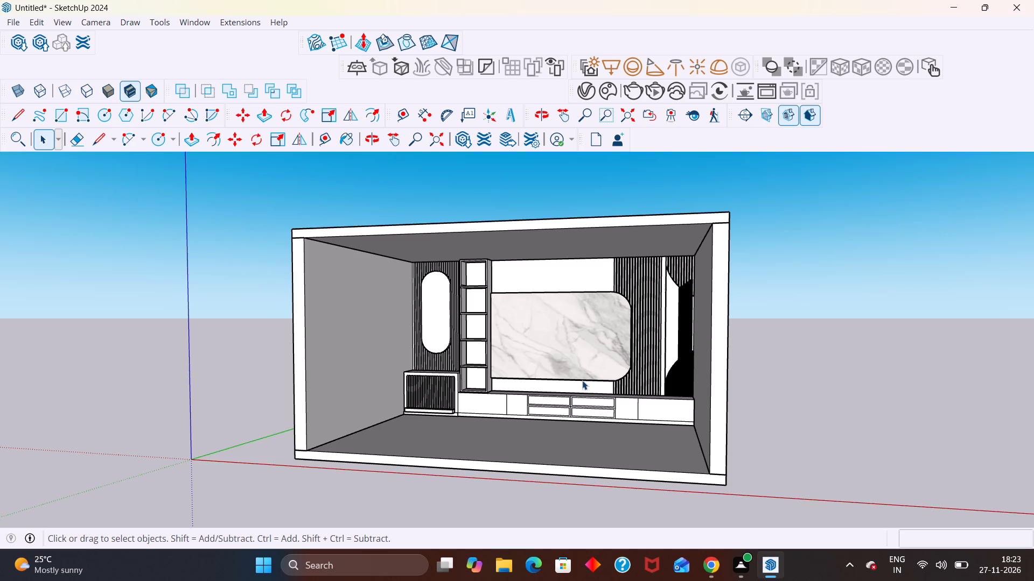
{"action": "scroll", "coordinate": [645, 359], "scroll_direction": "up", "scroll_amount": 2}
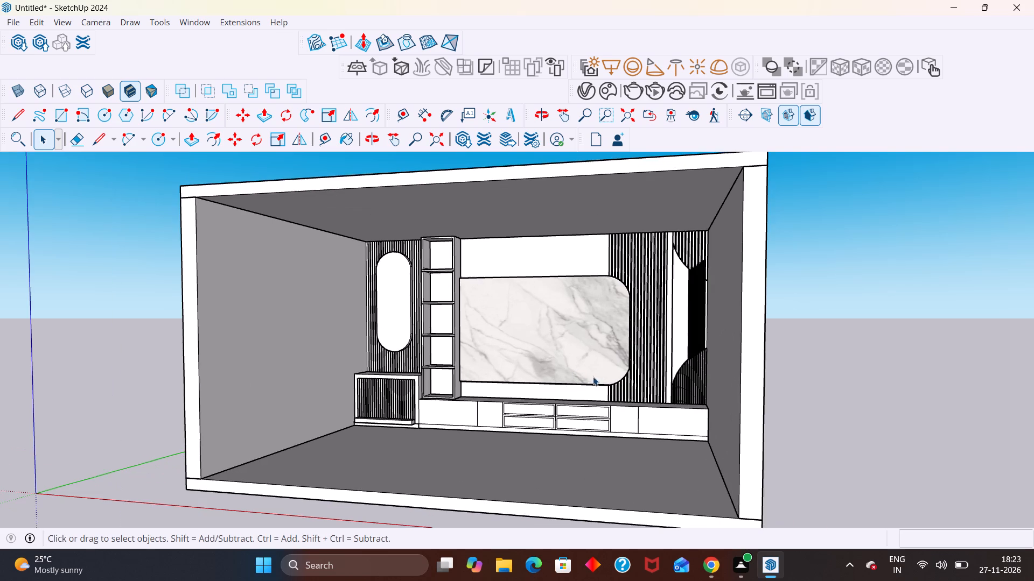
{"action": "middle_click_drag", "start_coordinate": [620, 397], "coordinate": [647, 430]}
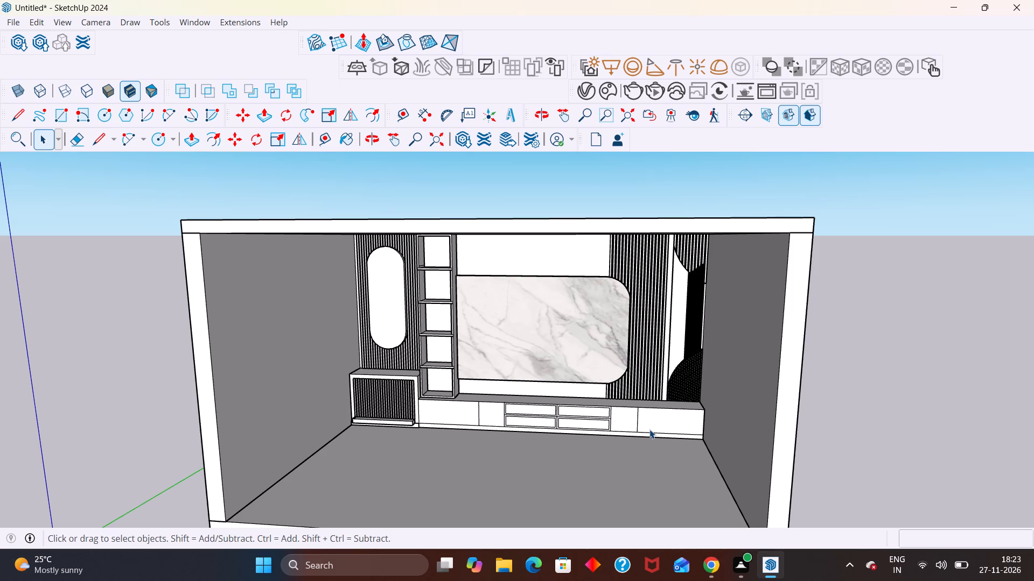
{"action": "middle_click_drag", "start_coordinate": [819, 374], "coordinate": [684, 383]}
{"action": "scroll", "coordinate": [598, 347], "scroll_direction": "down", "scroll_amount": 2}
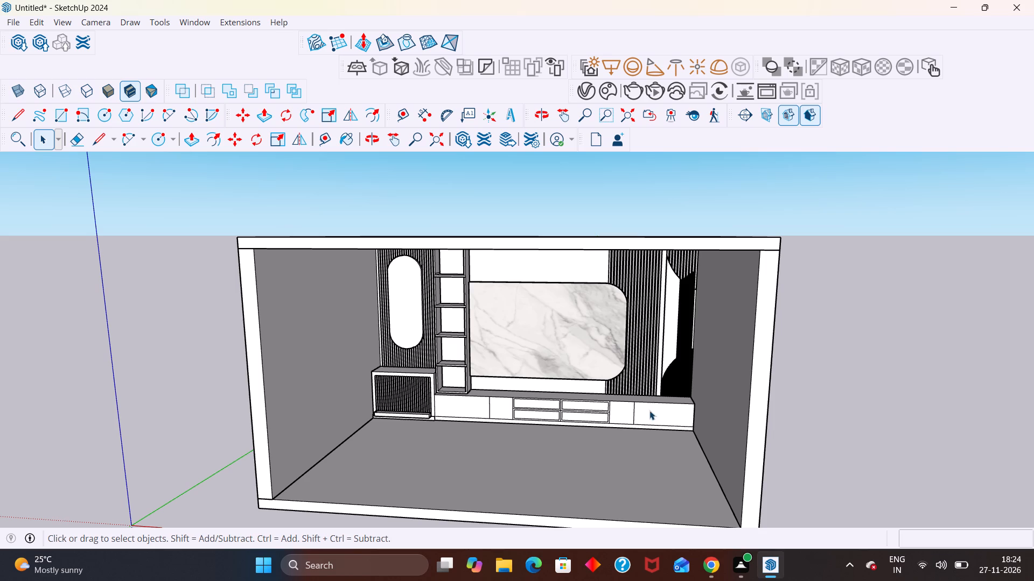
{"action": "scroll", "coordinate": [603, 397], "scroll_direction": "down", "scroll_amount": 3}
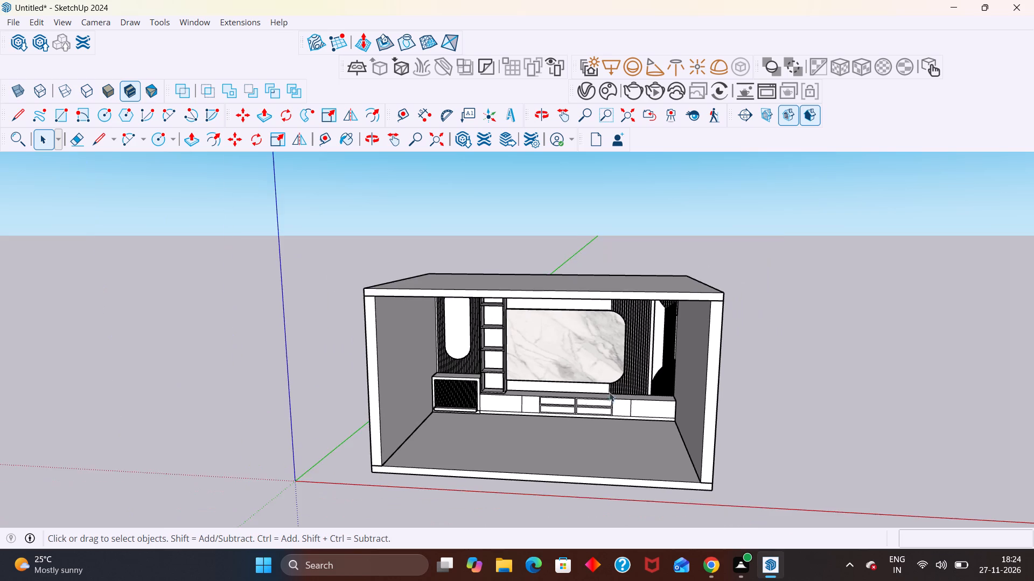
{"action": "middle_click_drag", "start_coordinate": [594, 407], "coordinate": [582, 361]}
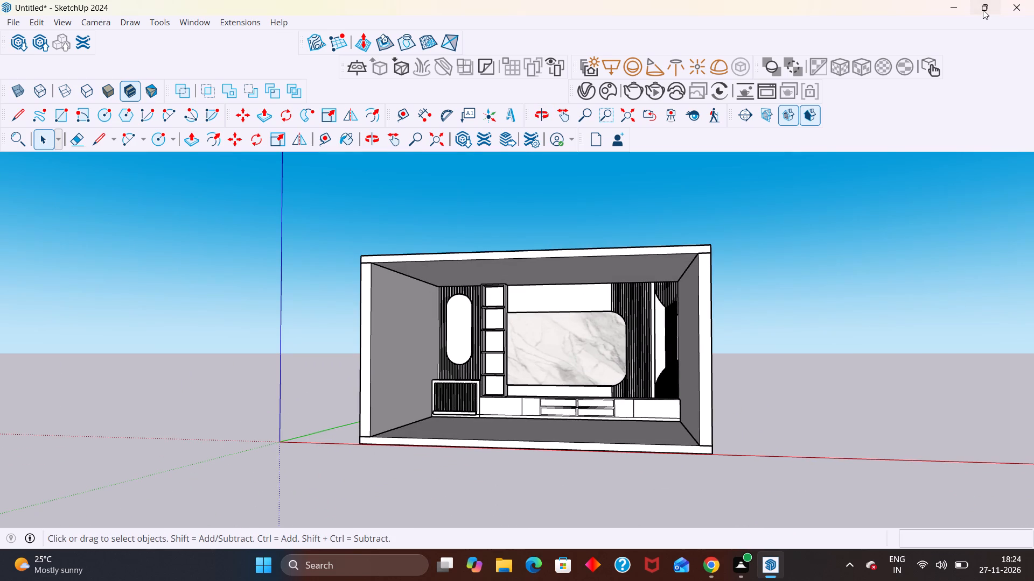
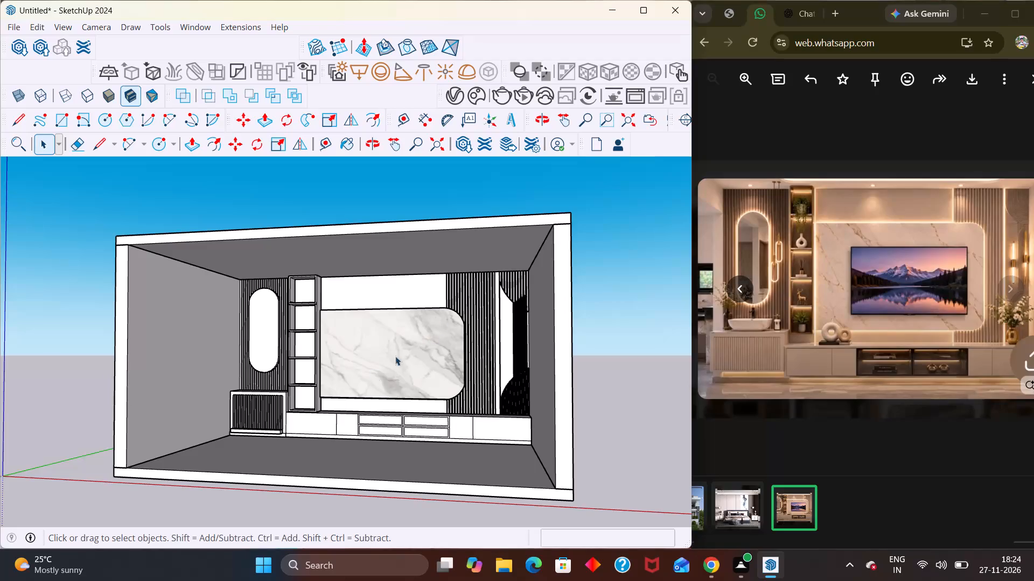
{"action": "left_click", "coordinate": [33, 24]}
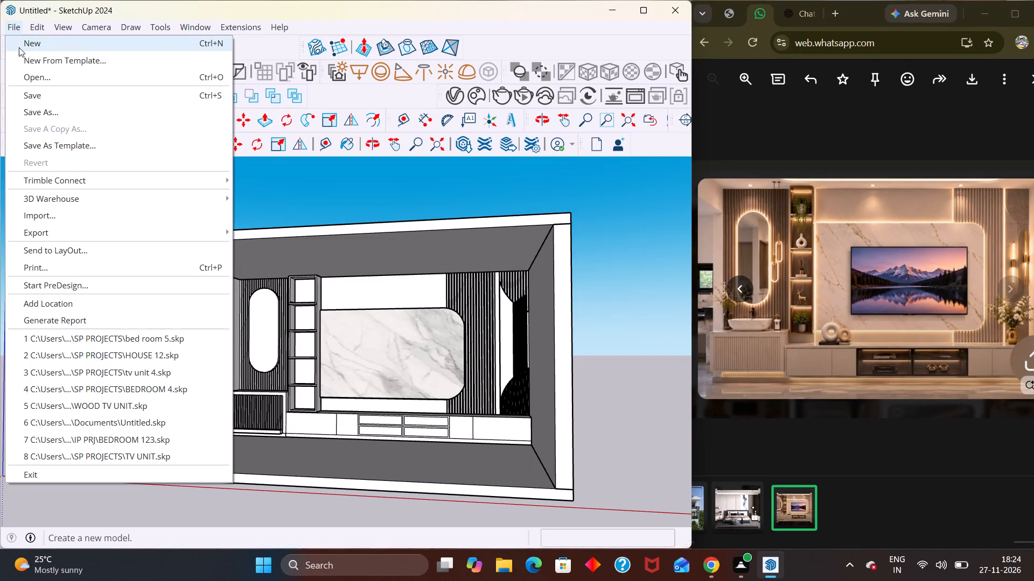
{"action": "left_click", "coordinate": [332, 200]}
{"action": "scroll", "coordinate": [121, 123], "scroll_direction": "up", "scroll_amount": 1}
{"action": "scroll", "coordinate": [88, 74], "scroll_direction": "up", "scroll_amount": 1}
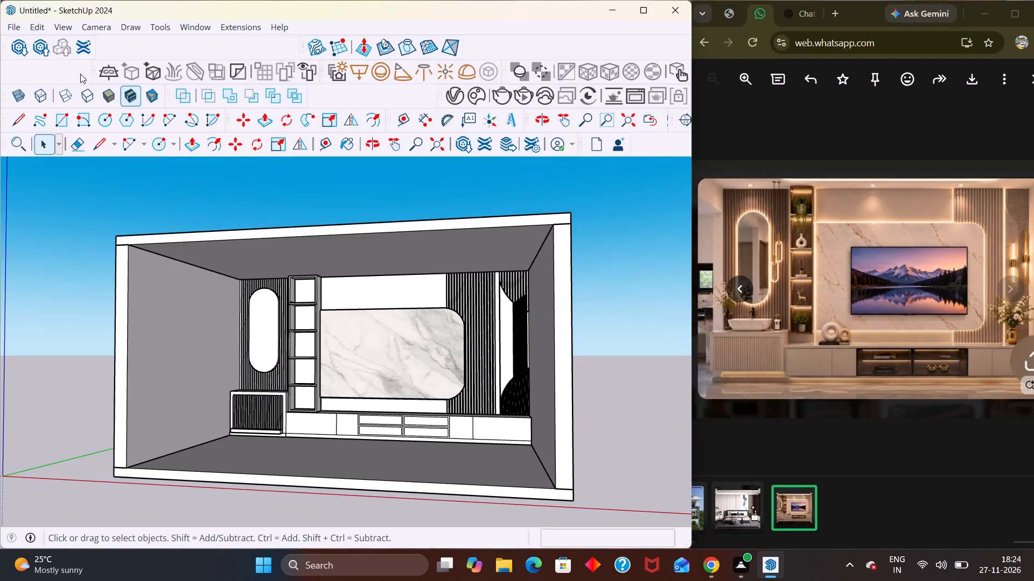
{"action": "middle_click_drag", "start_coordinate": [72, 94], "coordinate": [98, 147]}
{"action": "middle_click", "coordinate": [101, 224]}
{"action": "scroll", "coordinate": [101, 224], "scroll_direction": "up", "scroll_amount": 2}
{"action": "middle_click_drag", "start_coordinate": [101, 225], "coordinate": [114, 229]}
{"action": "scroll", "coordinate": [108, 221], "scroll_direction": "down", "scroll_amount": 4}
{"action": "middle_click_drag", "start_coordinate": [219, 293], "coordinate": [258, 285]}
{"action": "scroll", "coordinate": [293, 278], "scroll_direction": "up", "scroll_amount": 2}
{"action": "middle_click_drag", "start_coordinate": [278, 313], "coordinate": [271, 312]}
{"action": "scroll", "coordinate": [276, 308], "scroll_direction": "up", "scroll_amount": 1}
Open 3D Warehouse, dismiss the Cyber Week offer and search the models for TV.
{"action": "left_click", "coordinate": [14, 48]}
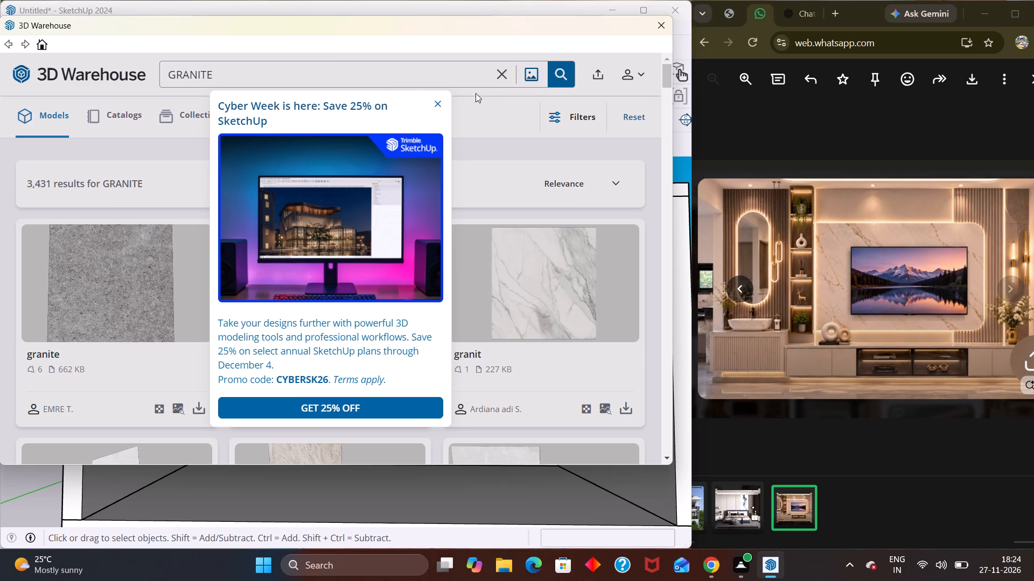
{"action": "left_click", "coordinate": [437, 105]}
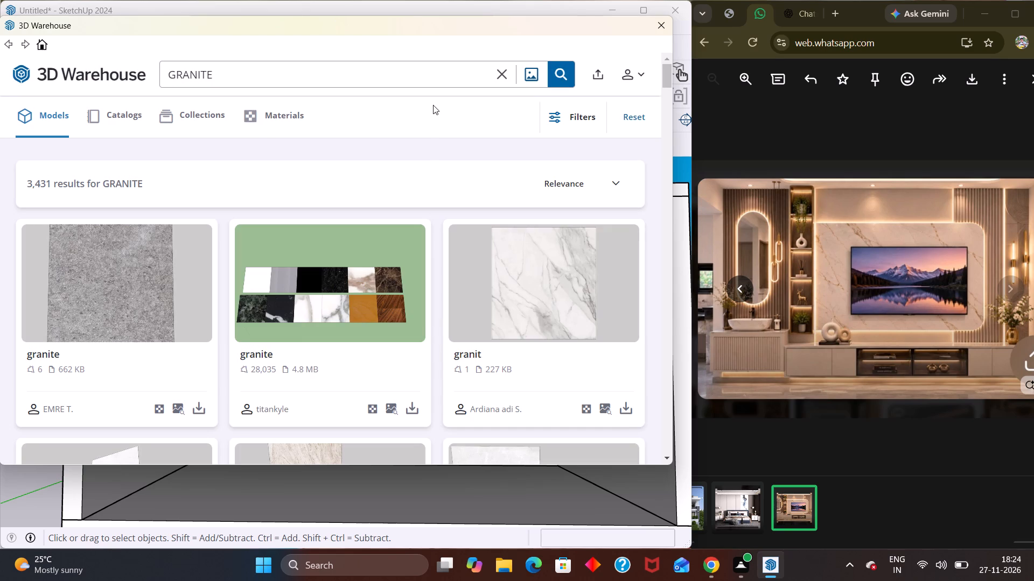
{"action": "left_click", "coordinate": [333, 76]}
{"action": "key", "text": "BackSpace"}
{"action": "key", "text": "BackSpace"}
{"action": "key", "text": "BackSpace"}
{"action": "key", "text": "BackSpace"}
{"action": "key", "text": "BackSpace"}
{"action": "key", "text": "BackSpace"}
{"action": "key", "text": "BackSpace"}
{"action": "key", "text": "BackSpace"}
{"action": "key", "text": "BackSpace"}
{"action": "key", "text": "BackSpace"}
{"action": "key", "text": "BackSpace"}
{"action": "key", "text": "BackSpace"}
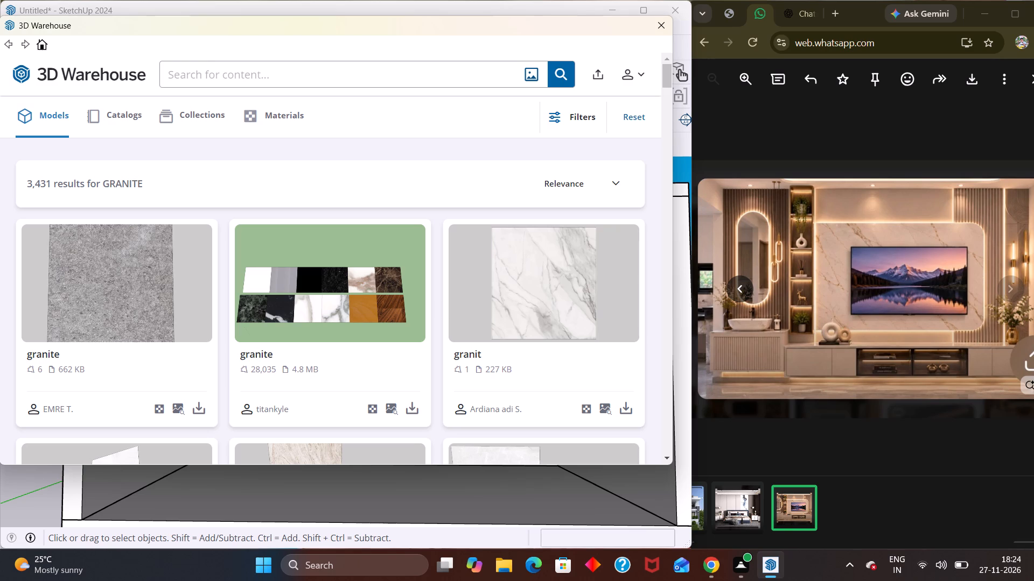
{"action": "type", "text": "LI"}
{"action": "key", "text": "BackSpace"}
{"action": "key", "text": "BackSpace"}
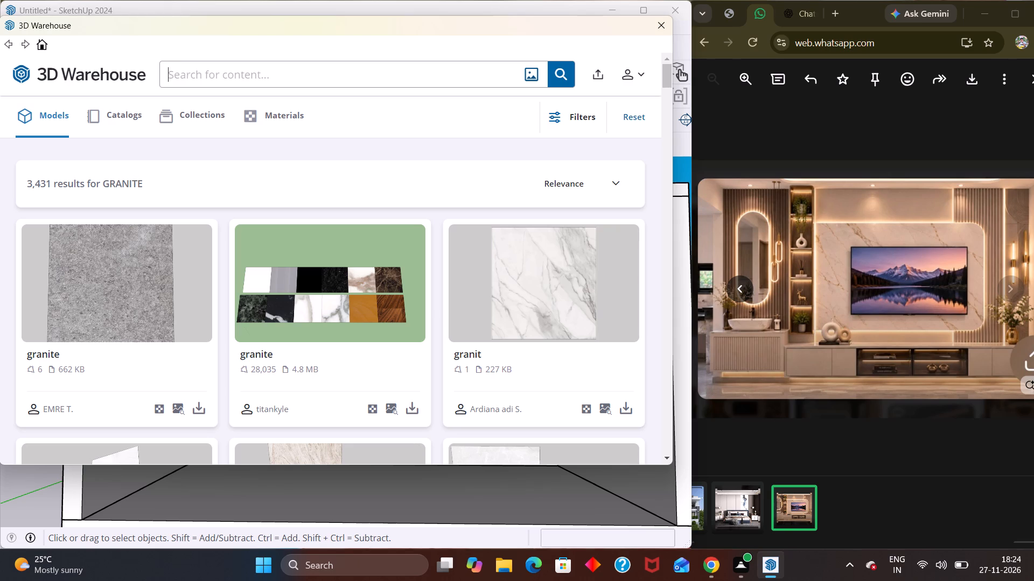
{"action": "type", "text": "TV"}
{"action": "left_click", "coordinate": [558, 69]}
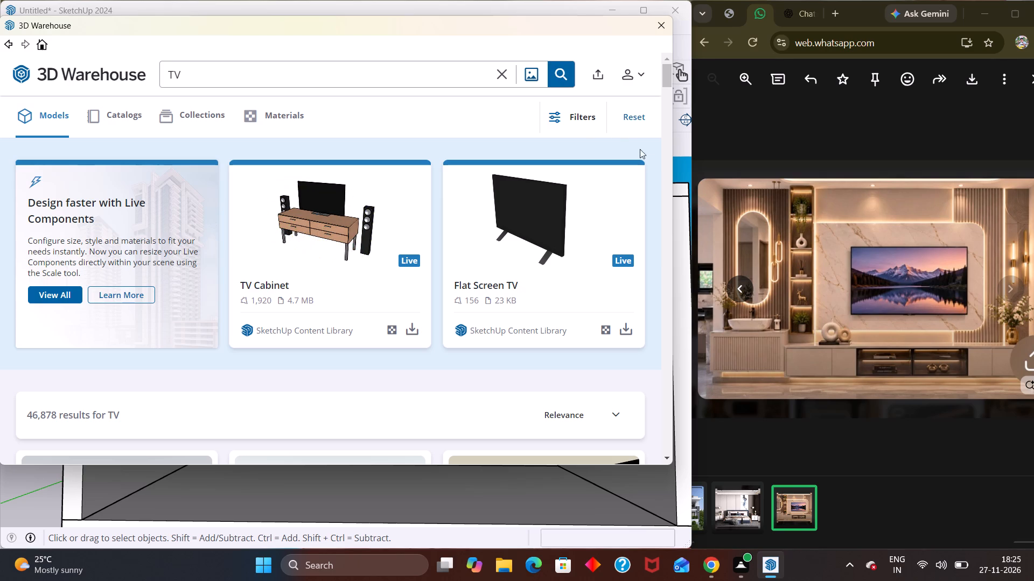
Find the 1.5 MB "Tv" with a sea-rock picture and slim V-shaped stand, and load it directly into the model.
{"action": "scroll", "coordinate": [444, 263], "scroll_direction": "down", "scroll_amount": 2}
{"action": "scroll", "coordinate": [387, 289], "scroll_direction": "down", "scroll_amount": 2}
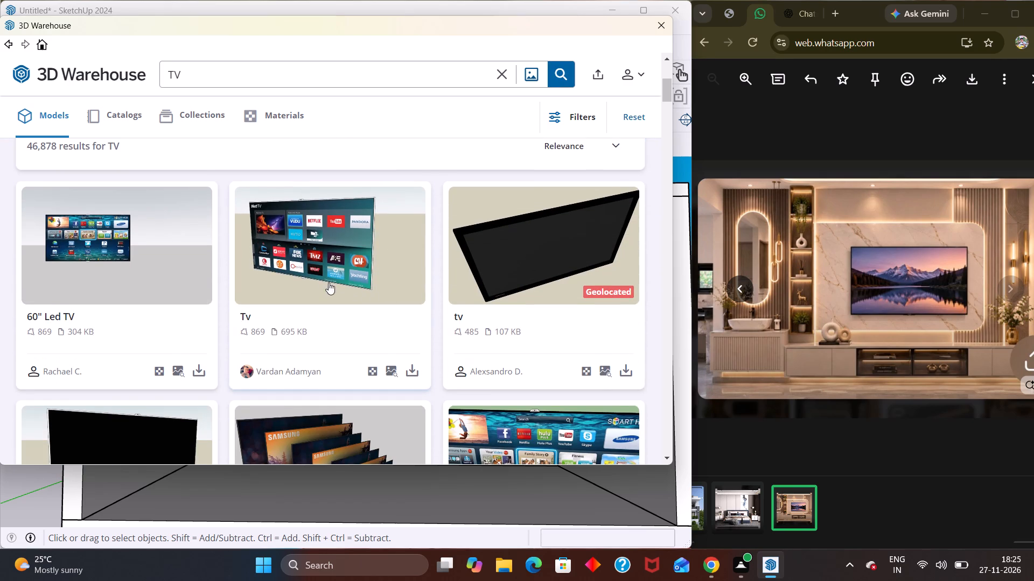
{"action": "scroll", "coordinate": [317, 281], "scroll_direction": "down", "scroll_amount": 6}
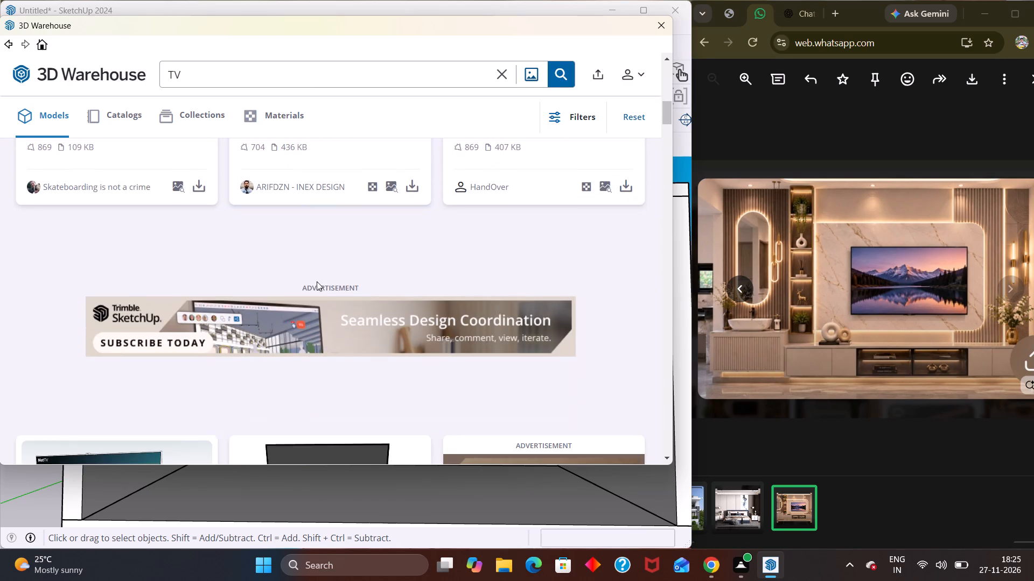
{"action": "scroll", "coordinate": [317, 281], "scroll_direction": "down", "scroll_amount": 9}
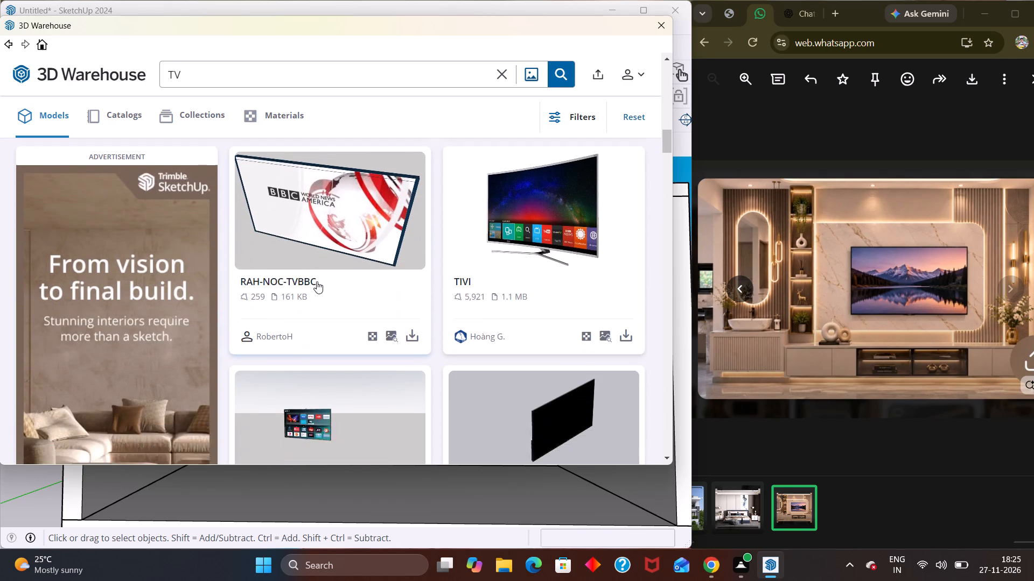
{"action": "scroll", "coordinate": [317, 281], "scroll_direction": "down", "scroll_amount": 4}
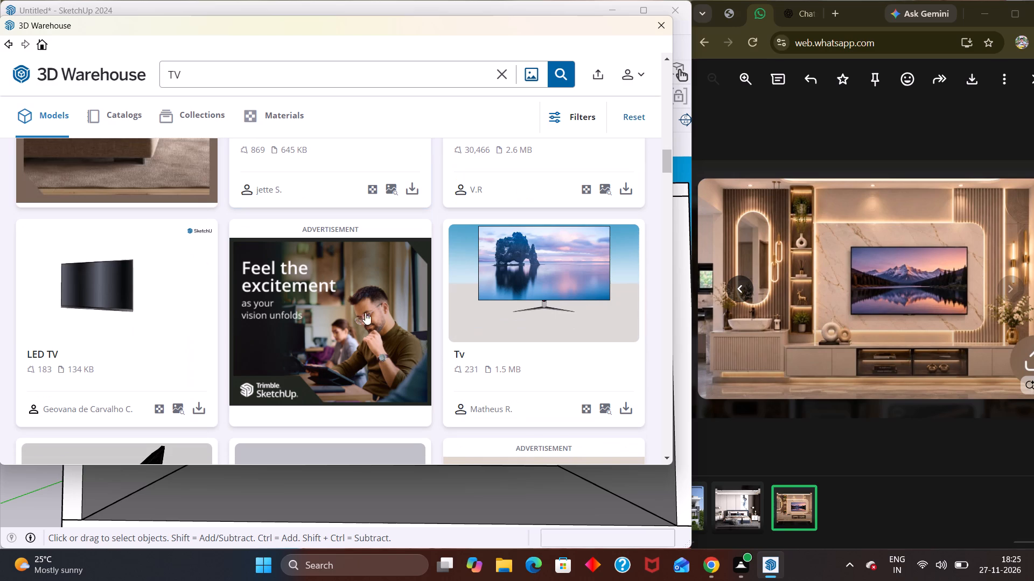
{"action": "left_click", "coordinate": [634, 403]}
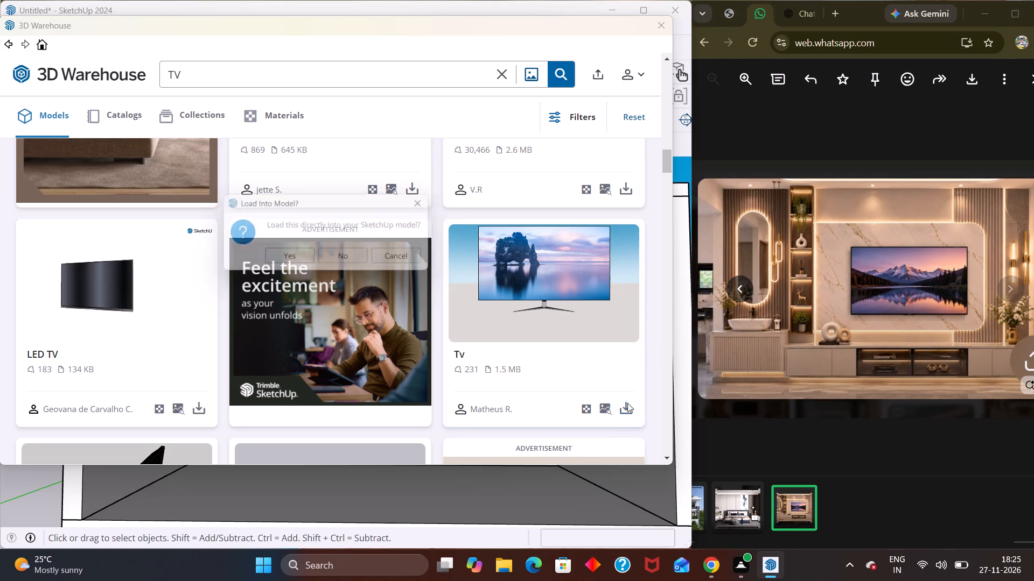
{"action": "left_click", "coordinate": [295, 254]}
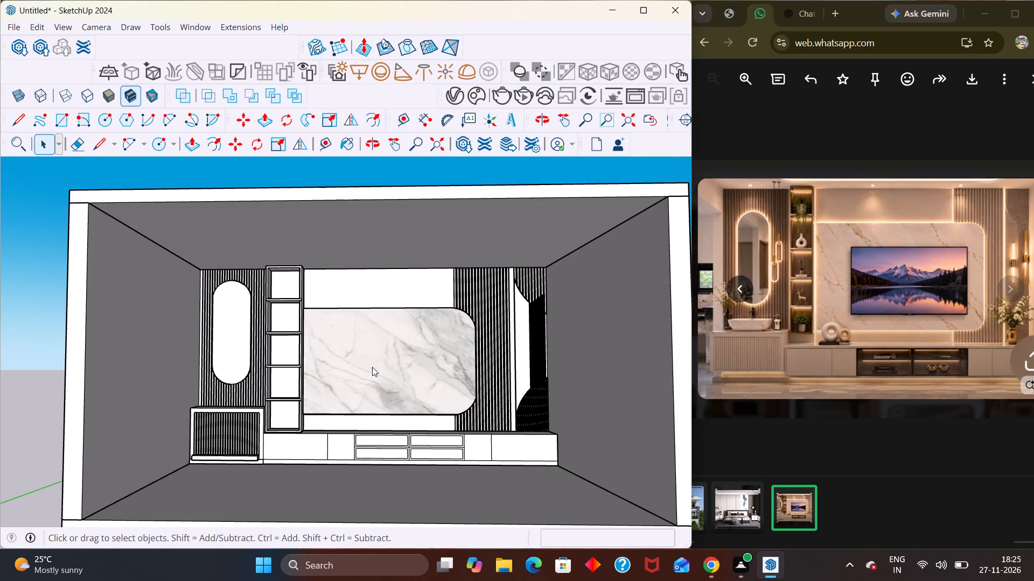
Place the downloaded TV on the room floor in front of the low TV cabinet.
{"action": "scroll", "coordinate": [365, 377], "scroll_direction": "down", "scroll_amount": 1}
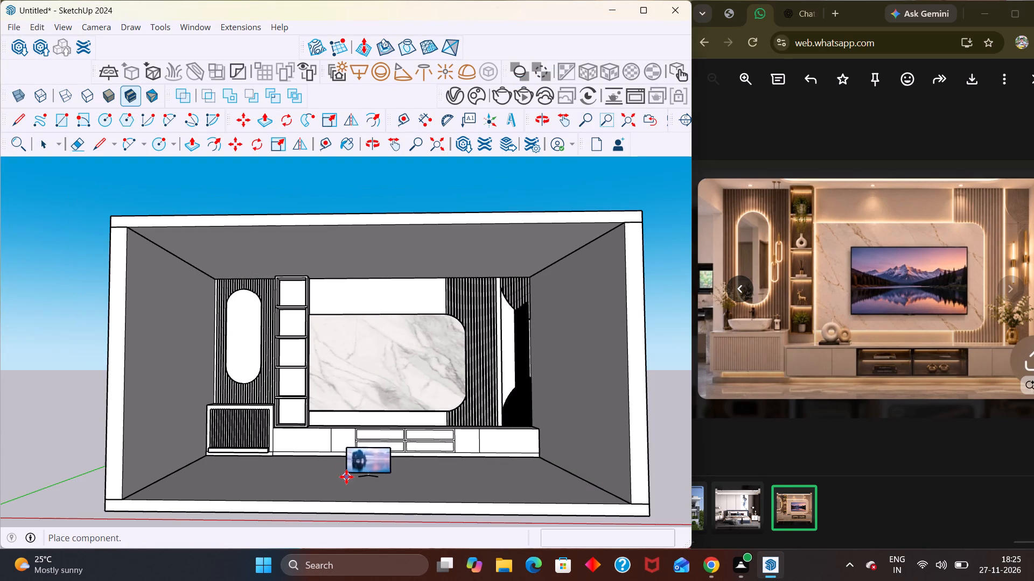
{"action": "middle_click_drag", "start_coordinate": [361, 395], "coordinate": [257, 435]}
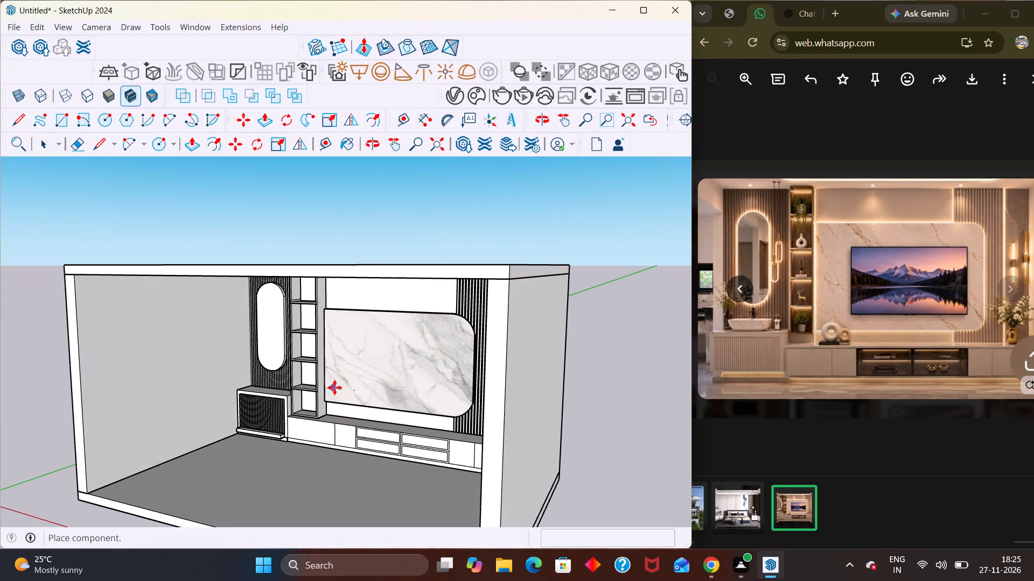
{"action": "scroll", "coordinate": [344, 427], "scroll_direction": "up", "scroll_amount": 6}
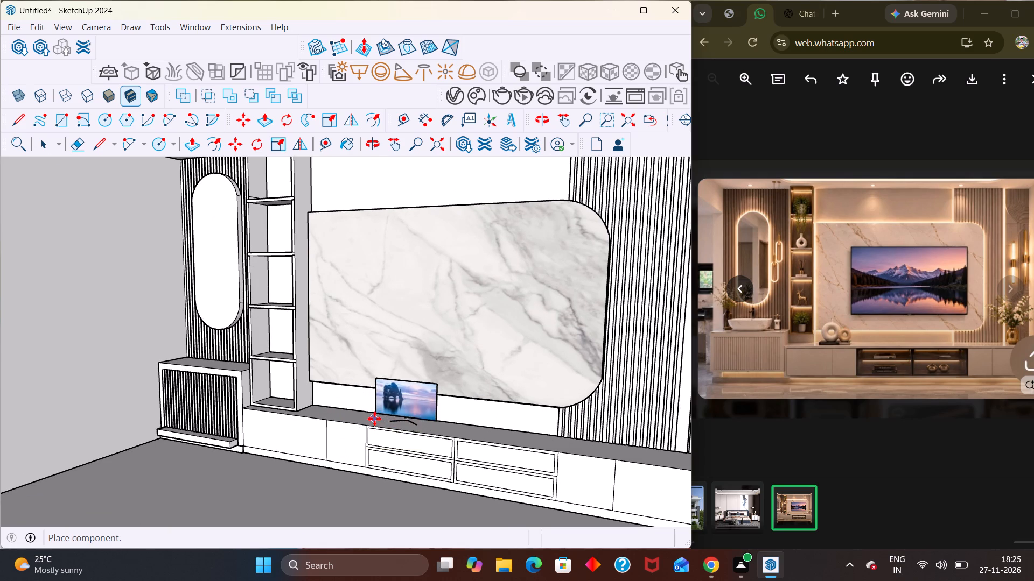
{"action": "scroll", "coordinate": [343, 478], "scroll_direction": "down", "scroll_amount": 4}
{"action": "scroll", "coordinate": [428, 371], "scroll_direction": "down", "scroll_amount": 5}
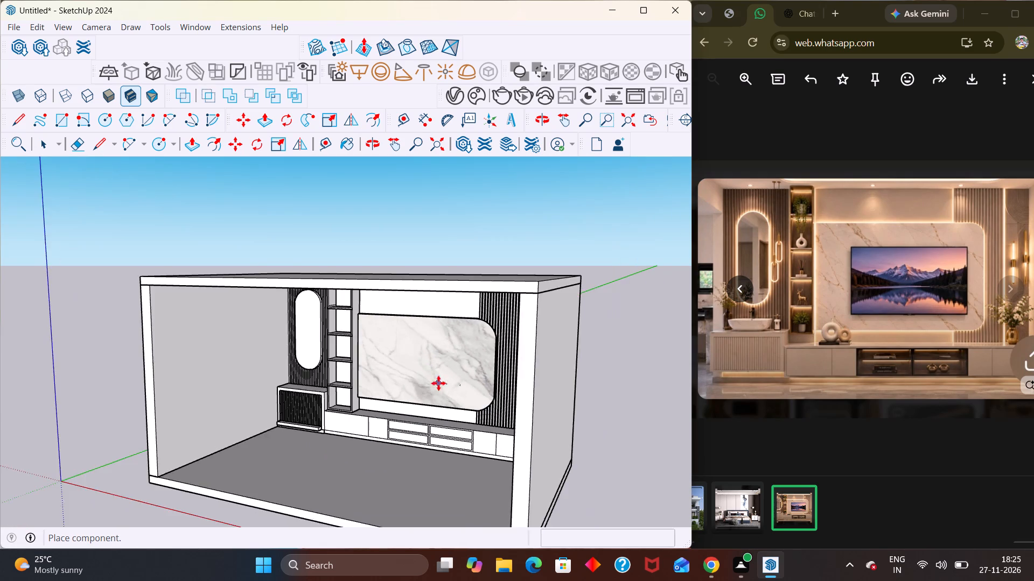
{"action": "scroll", "coordinate": [438, 383], "scroll_direction": "down", "scroll_amount": 3}
{"action": "left_click", "coordinate": [385, 453]}
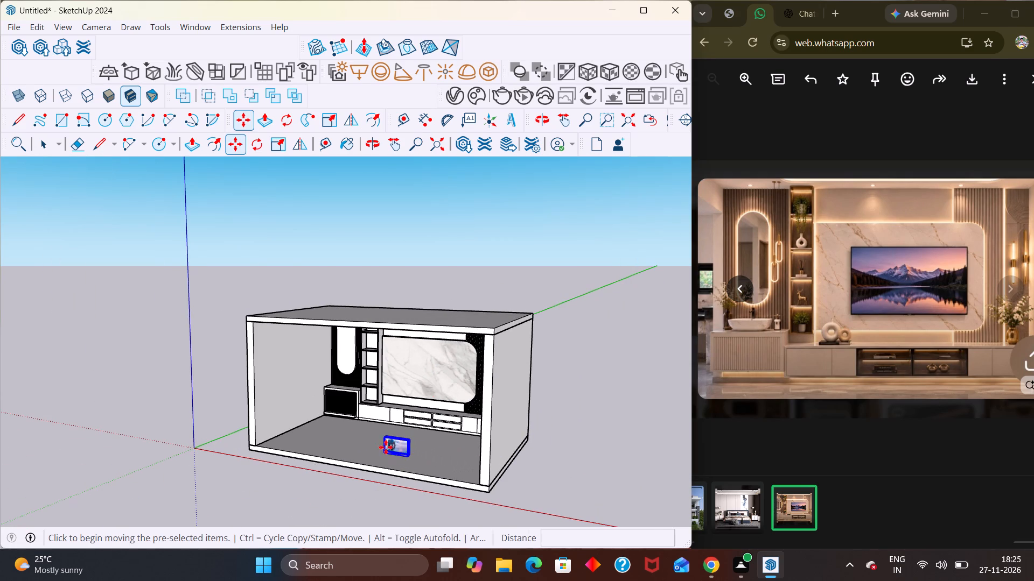
{"action": "scroll", "coordinate": [390, 442], "scroll_direction": "up", "scroll_amount": 6}
{"action": "key", "text": "space"}
Open the placed TV component for editing down to the loose geometry of its stand.
{"action": "scroll", "coordinate": [417, 450], "scroll_direction": "up", "scroll_amount": 7}
{"action": "double_click", "coordinate": [396, 444]}
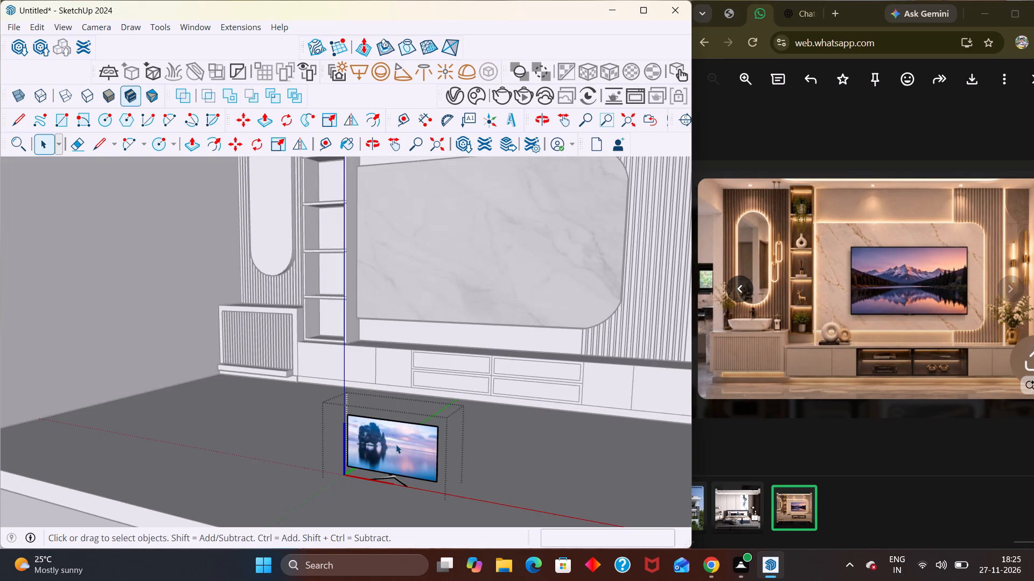
{"action": "scroll", "coordinate": [389, 481], "scroll_direction": "up", "scroll_amount": 7}
{"action": "left_click", "coordinate": [388, 473]}
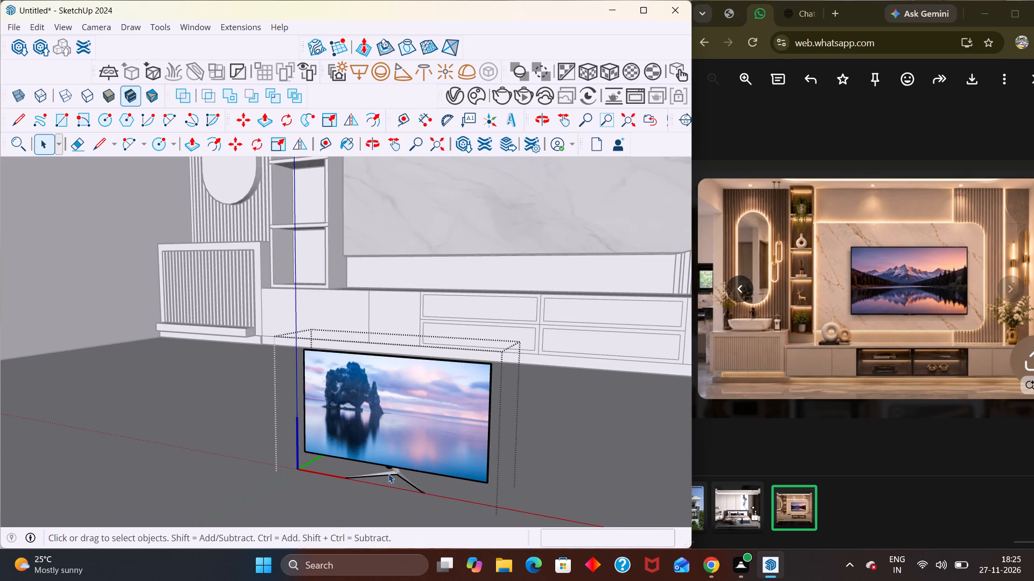
{"action": "scroll", "coordinate": [388, 473], "scroll_direction": "up", "scroll_amount": 5}
{"action": "double_click", "coordinate": [397, 445]}
{"action": "left_click", "coordinate": [394, 473]}
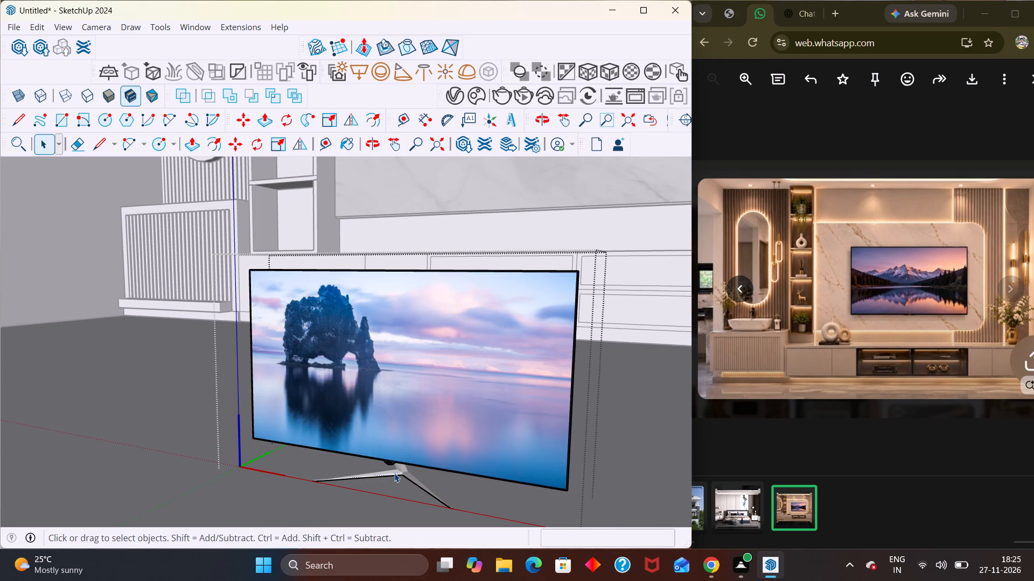
{"action": "double_click", "coordinate": [394, 473]}
{"action": "left_click", "coordinate": [394, 473]}
{"action": "scroll", "coordinate": [394, 470], "scroll_direction": "up", "scroll_amount": 9}
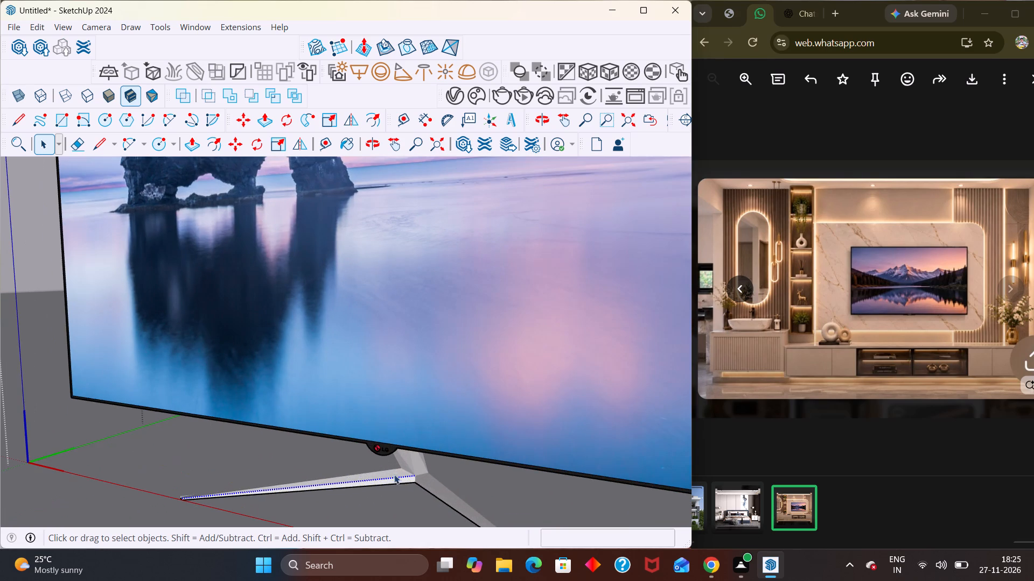
{"action": "double_click", "coordinate": [399, 473]}
{"action": "left_click", "coordinate": [395, 477]}
{"action": "double_click", "coordinate": [395, 477]}
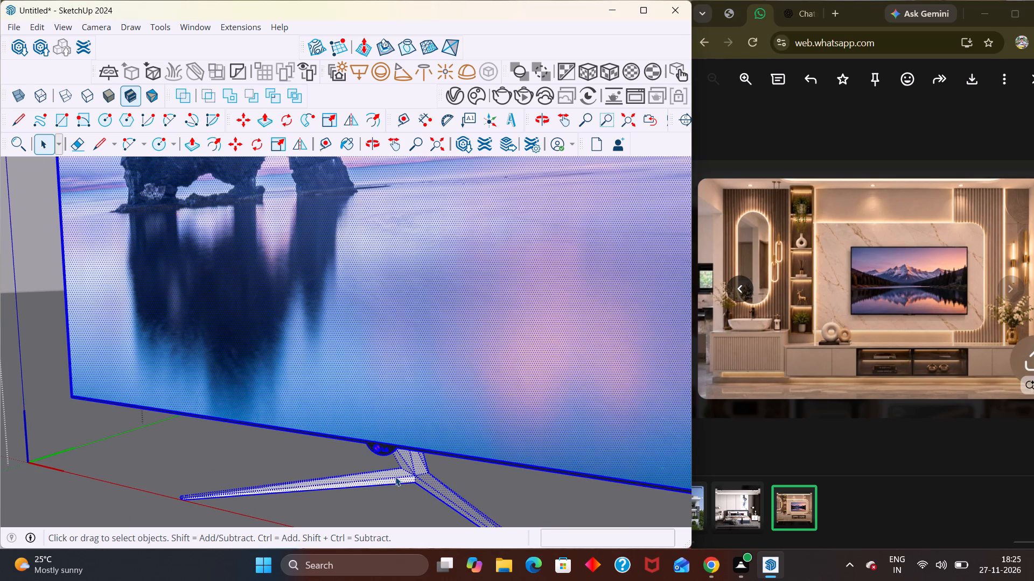
{"action": "double_click", "coordinate": [395, 477]}
Delete the faces and edges of the left leg of the TV stand.
{"action": "left_click", "coordinate": [395, 470]}
{"action": "left_click", "coordinate": [396, 483]}
{"action": "left_click", "coordinate": [396, 479]}
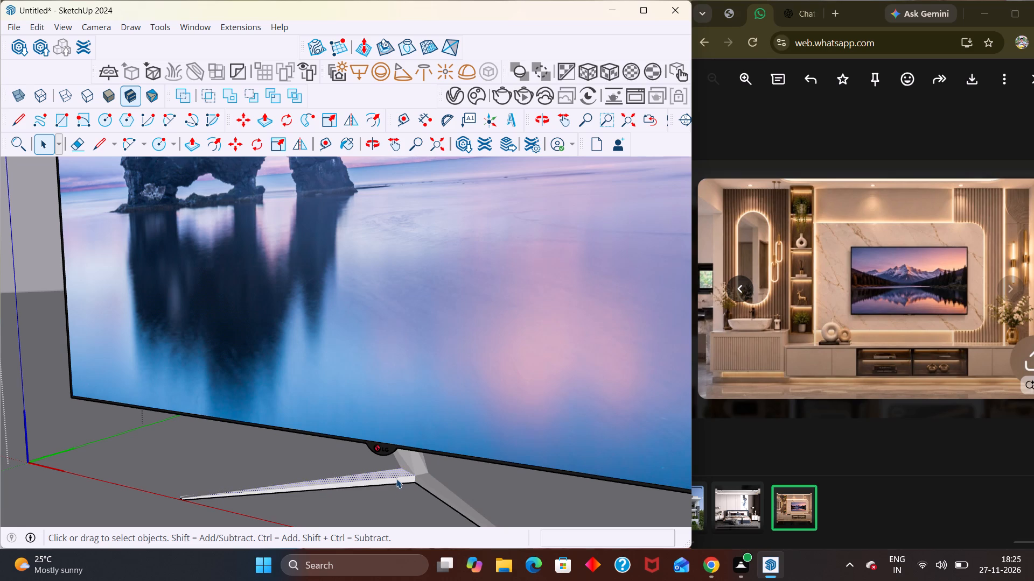
{"action": "key", "text": "Delete"}
{"action": "left_click", "coordinate": [397, 479]}
{"action": "key", "text": "Delete"}
{"action": "left_click", "coordinate": [398, 477]}
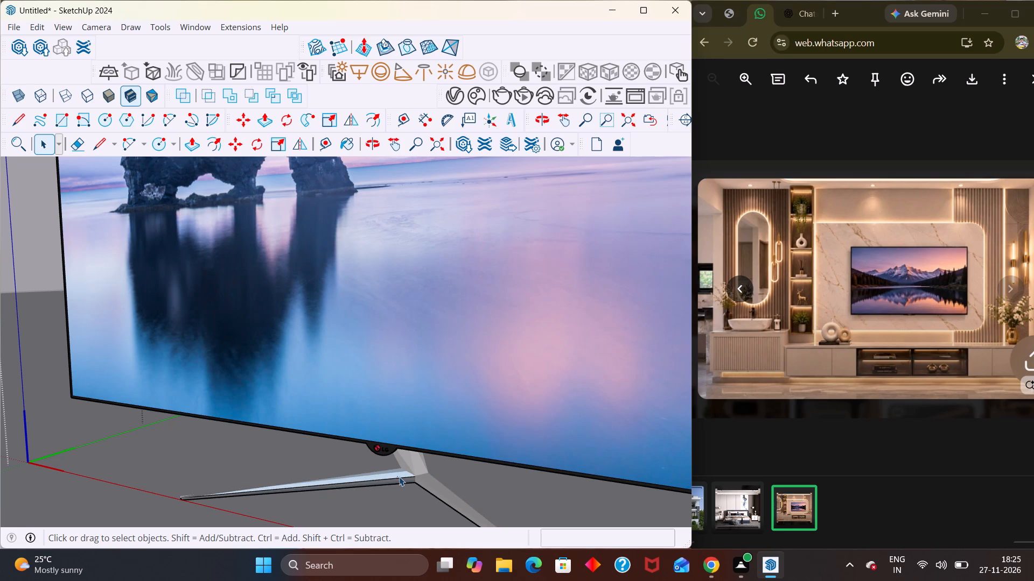
{"action": "left_click", "coordinate": [401, 476]}
{"action": "key", "text": "Delete"}
{"action": "double_click", "coordinate": [400, 477]}
{"action": "key", "text": "Delete"}
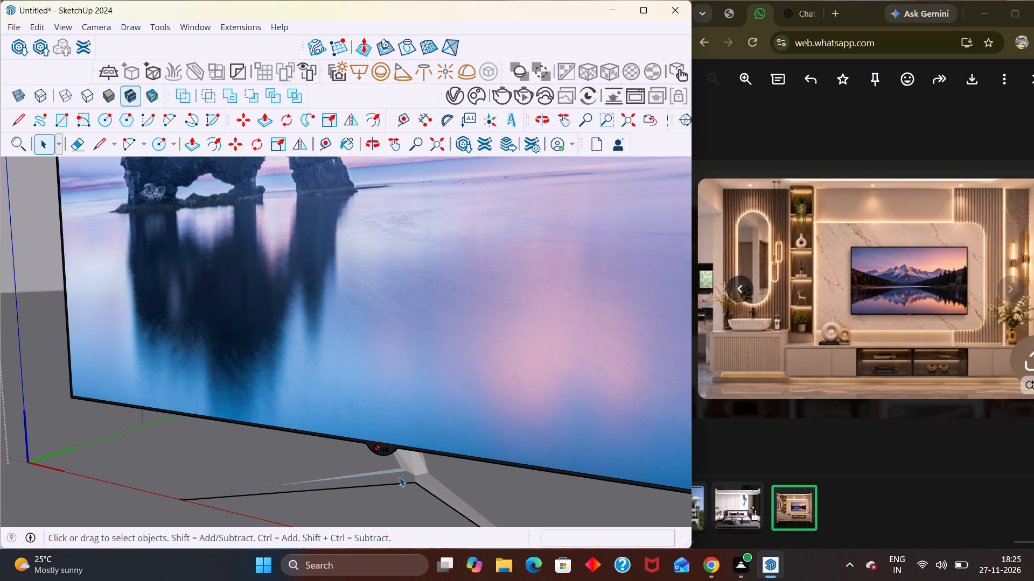
{"action": "left_click", "coordinate": [400, 477]}
{"action": "key", "text": "Delete"}
{"action": "left_click", "coordinate": [401, 477]}
{"action": "scroll", "coordinate": [399, 477], "scroll_direction": "up", "scroll_amount": 5}
{"action": "left_click", "coordinate": [389, 490]}
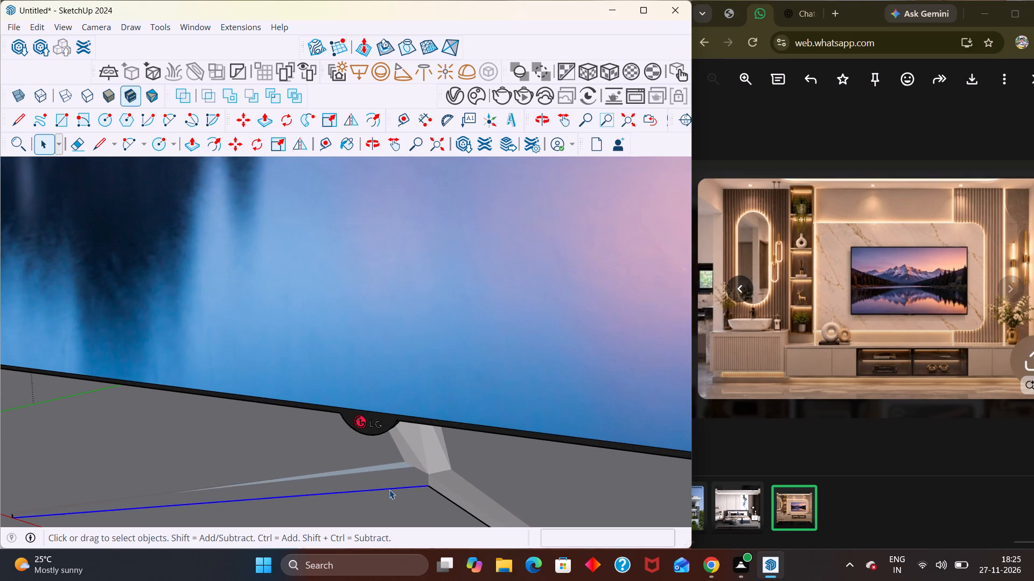
{"action": "key", "text": "Delete"}
{"action": "left_click", "coordinate": [376, 468]}
{"action": "key", "text": "Delete"}
{"action": "left_click", "coordinate": [378, 469]}
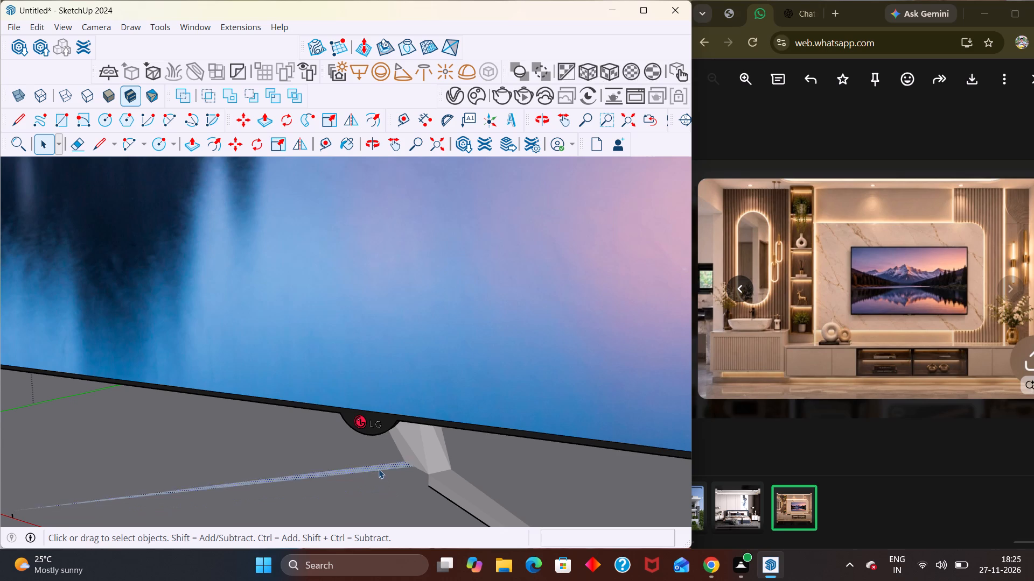
{"action": "key", "text": "Delete"}
Delete the faces of the stand's neck, just beneath the LG logo.
{"action": "left_click", "coordinate": [419, 455]}
{"action": "key", "text": "Delete"}
{"action": "left_click", "coordinate": [432, 456]}
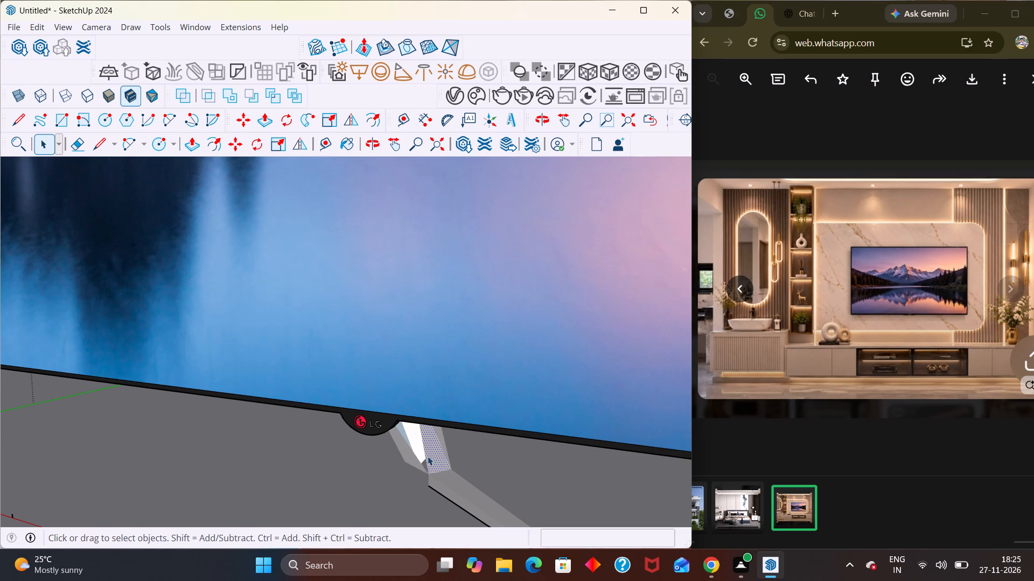
{"action": "key", "text": "Delete"}
{"action": "left_click", "coordinate": [424, 455]}
{"action": "key", "text": "Delete"}
{"action": "left_click", "coordinate": [422, 455]}
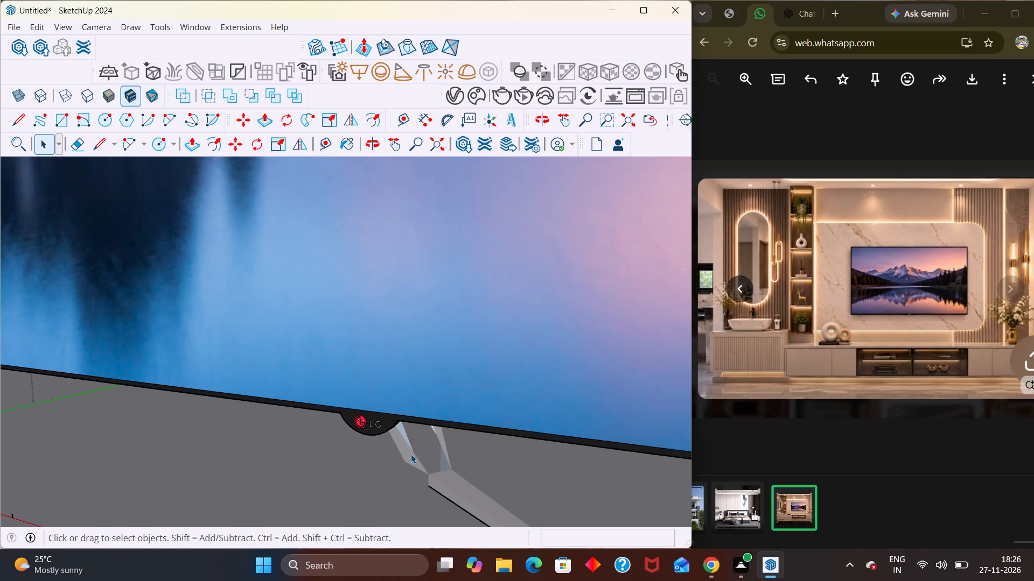
{"action": "left_click", "coordinate": [411, 454]}
{"action": "key", "text": "Delete"}
{"action": "left_click", "coordinate": [411, 454]}
{"action": "left_click", "coordinate": [411, 454]}
{"action": "key", "text": "Delete"}
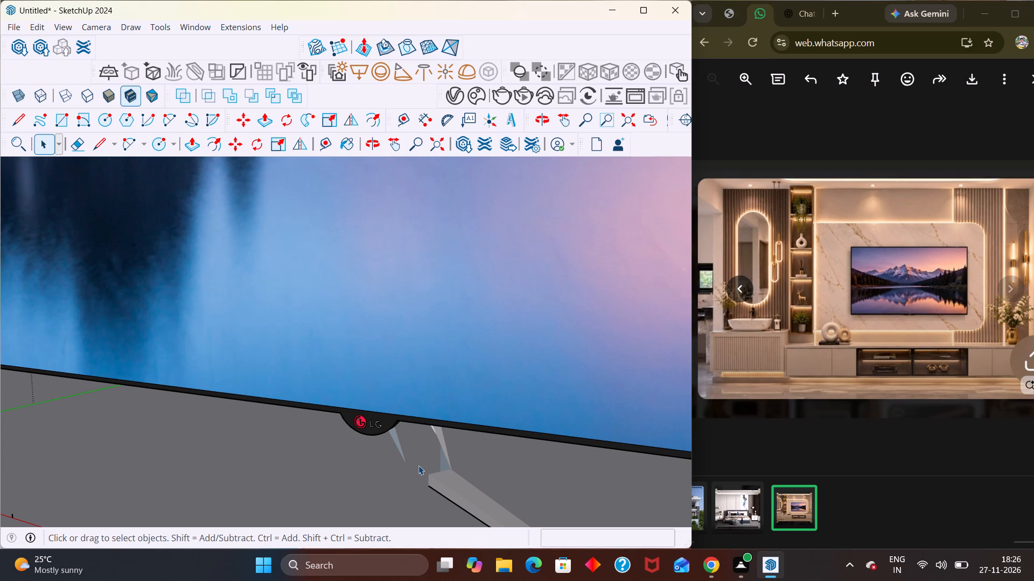
Delete the top and side faces and adjoining edges of the right leg of the TV stand.
{"action": "left_click", "coordinate": [440, 470]}
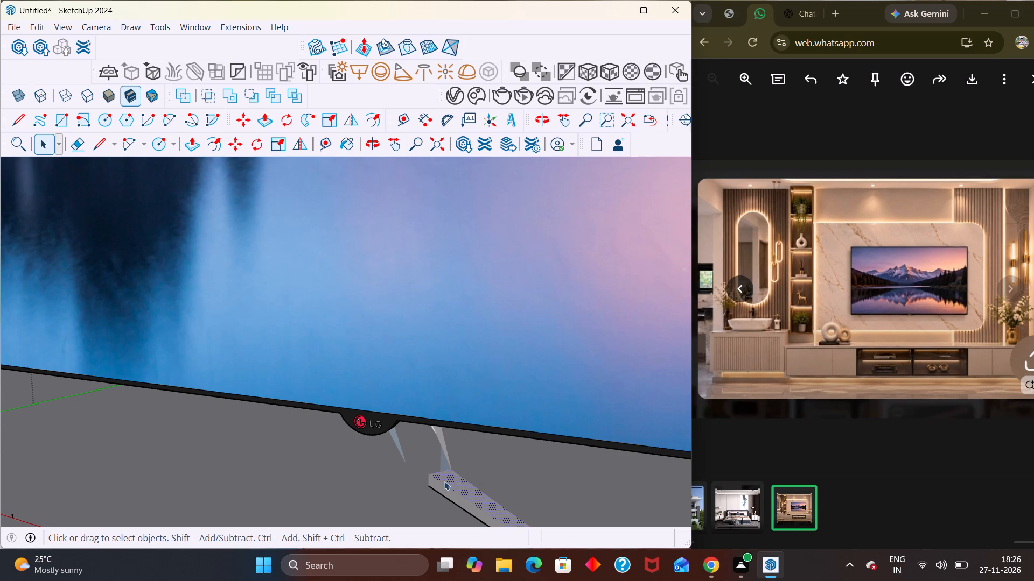
{"action": "key", "text": "Delete"}
{"action": "left_click", "coordinate": [459, 500]}
{"action": "key", "text": "Delete"}
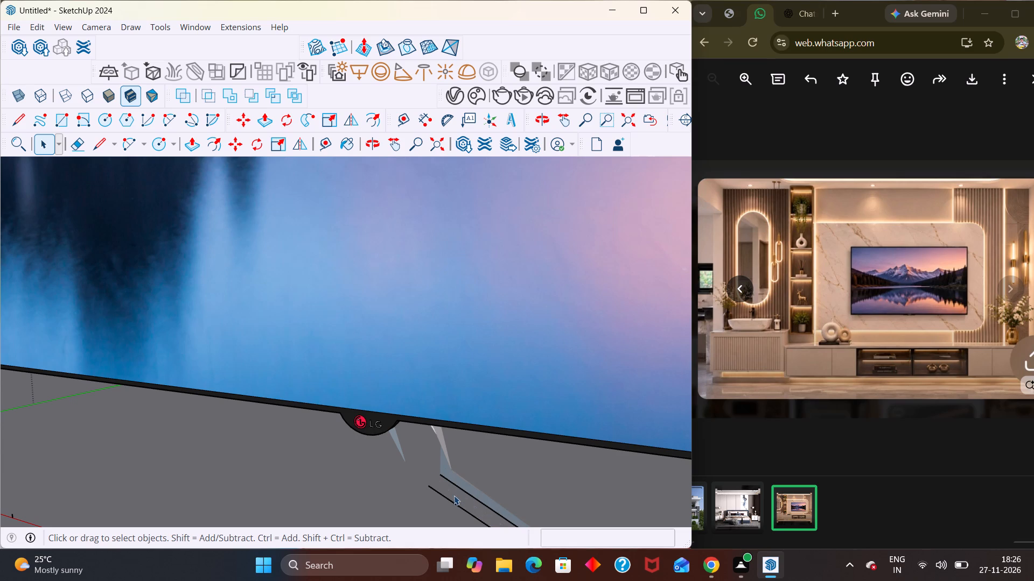
{"action": "left_click", "coordinate": [451, 488]}
{"action": "key", "text": "Delete"}
{"action": "left_click", "coordinate": [453, 485]}
{"action": "key", "text": "Delete"}
{"action": "left_click", "coordinate": [453, 485]}
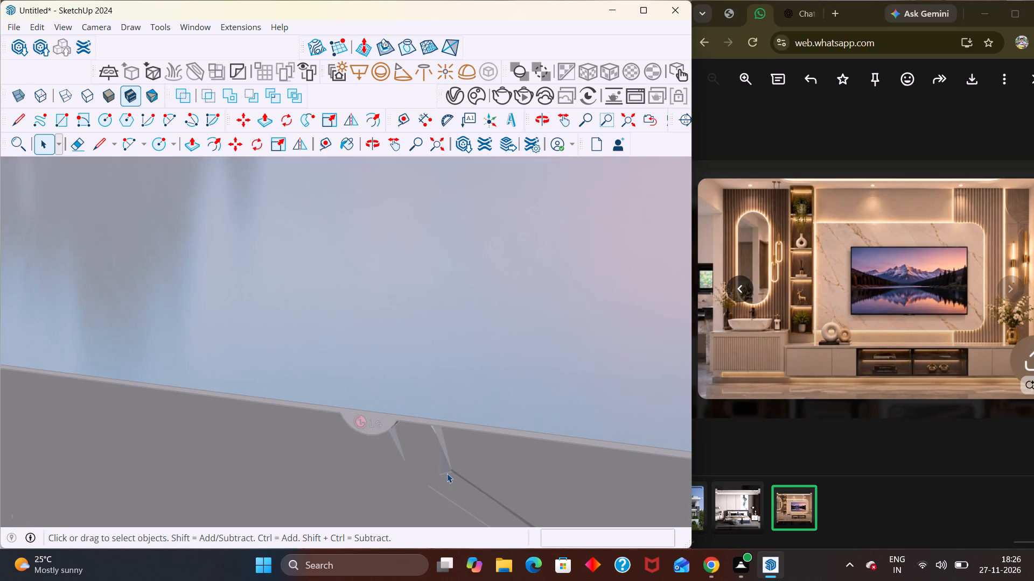
{"action": "key", "text": "ctrl+z"}
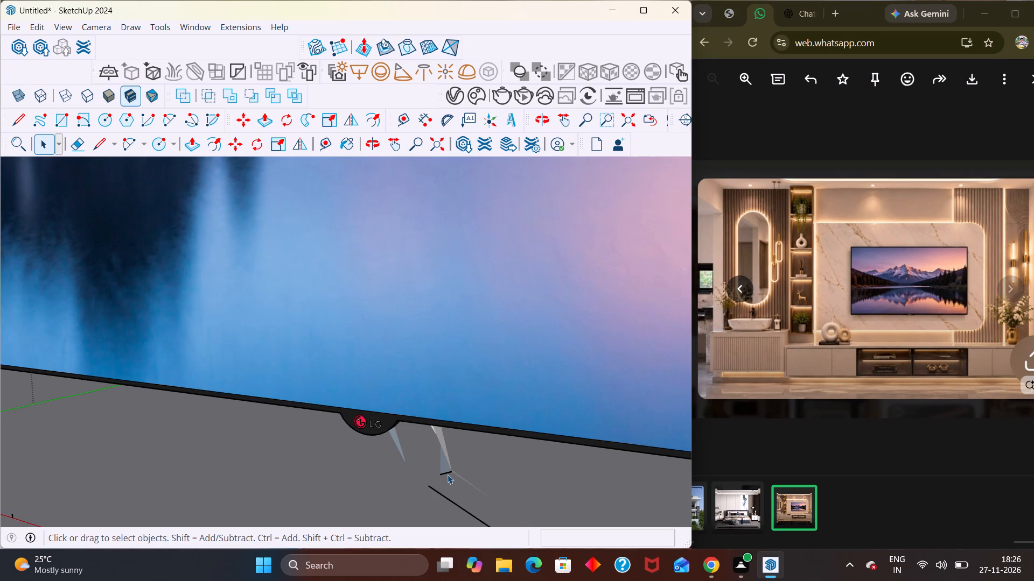
Delete the short edge and the face where the stand's neck meets the right leg.
{"action": "left_click", "coordinate": [448, 471]}
{"action": "key", "text": "BackSpace"}
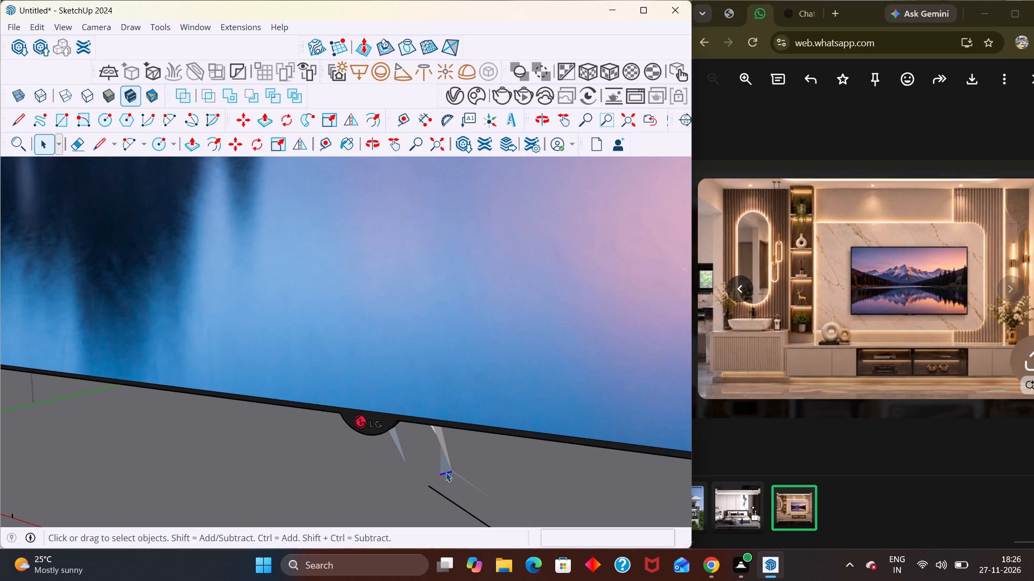
{"action": "left_click", "coordinate": [444, 467]}
{"action": "key", "text": "BackSpace"}
{"action": "left_click", "coordinate": [444, 474]}
{"action": "key", "text": "BackSpace"}
{"action": "scroll", "coordinate": [450, 474], "scroll_direction": "up", "scroll_amount": 1}
{"action": "key", "text": "Delete"}
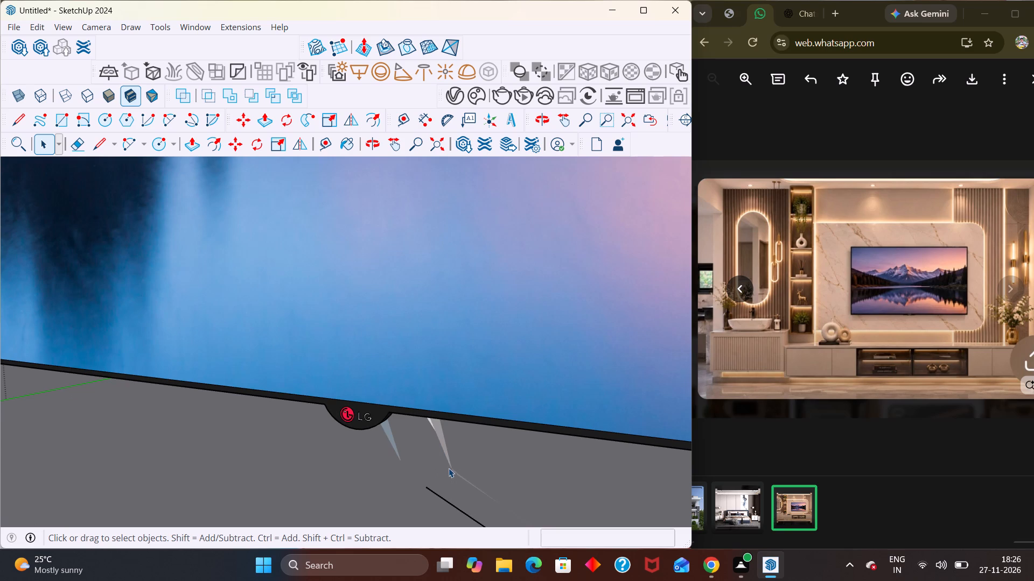
Delete the remaining sliver faces of the stand's neck beneath the LG logo.
{"action": "left_click", "coordinate": [443, 442]}
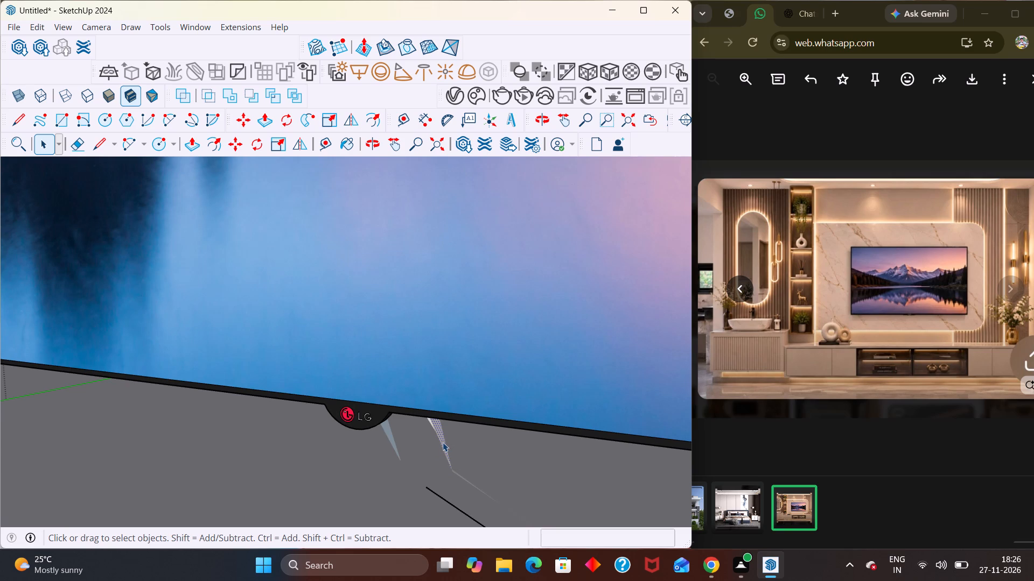
{"action": "left_click", "coordinate": [442, 445]}
{"action": "key", "text": "Delete"}
{"action": "left_click", "coordinate": [394, 445]}
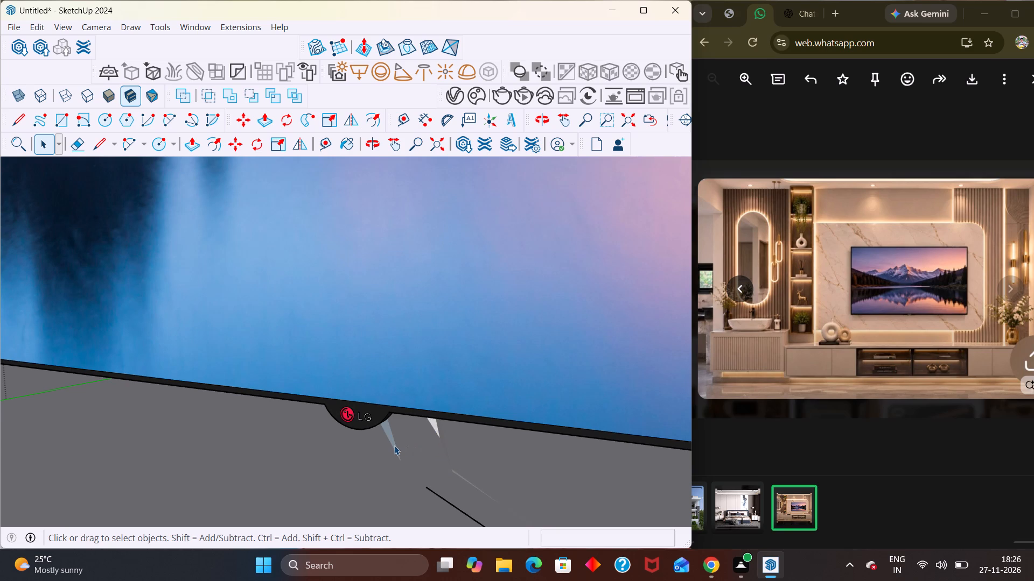
{"action": "key", "text": "Delete"}
{"action": "left_click", "coordinate": [435, 427]}
{"action": "key", "text": "Delete"}
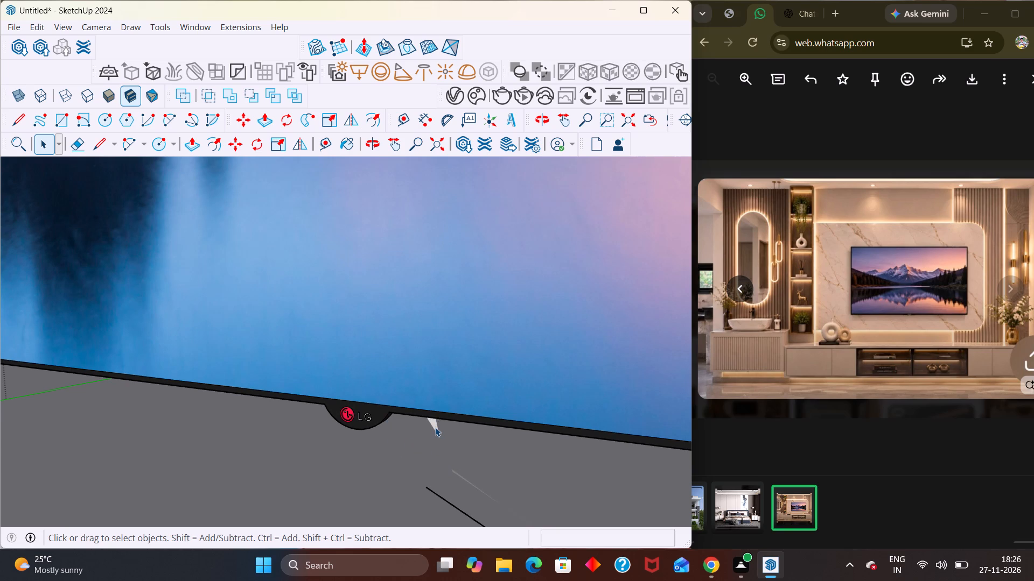
{"action": "left_click", "coordinate": [435, 427]}
{"action": "key", "text": "Delete"}
Delete the leftover long edges of the stand's right leg and the small piece at its tip.
{"action": "scroll", "coordinate": [435, 427], "scroll_direction": "down", "scroll_amount": 8}
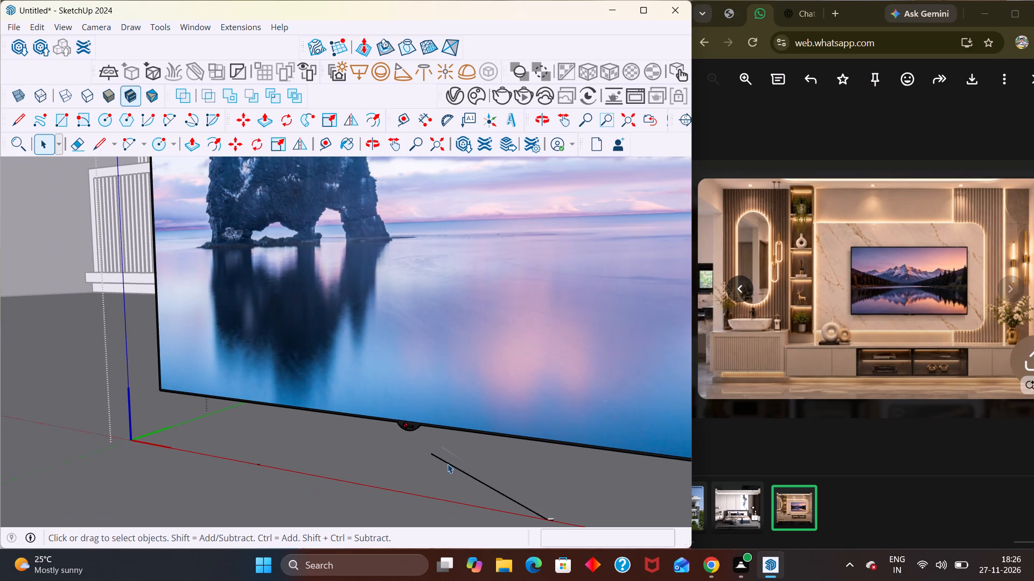
{"action": "left_click", "coordinate": [447, 457]}
{"action": "left_click", "coordinate": [448, 462]}
{"action": "key", "text": "Delete"}
{"action": "left_click", "coordinate": [449, 455]}
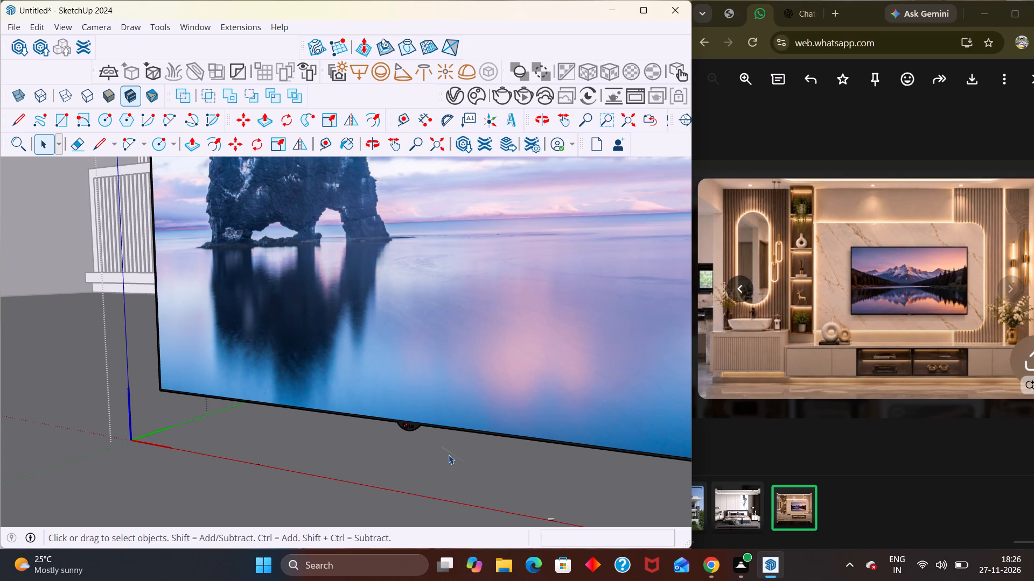
{"action": "left_click", "coordinate": [449, 452]}
{"action": "key", "text": "Delete"}
{"action": "left_click", "coordinate": [449, 452]}
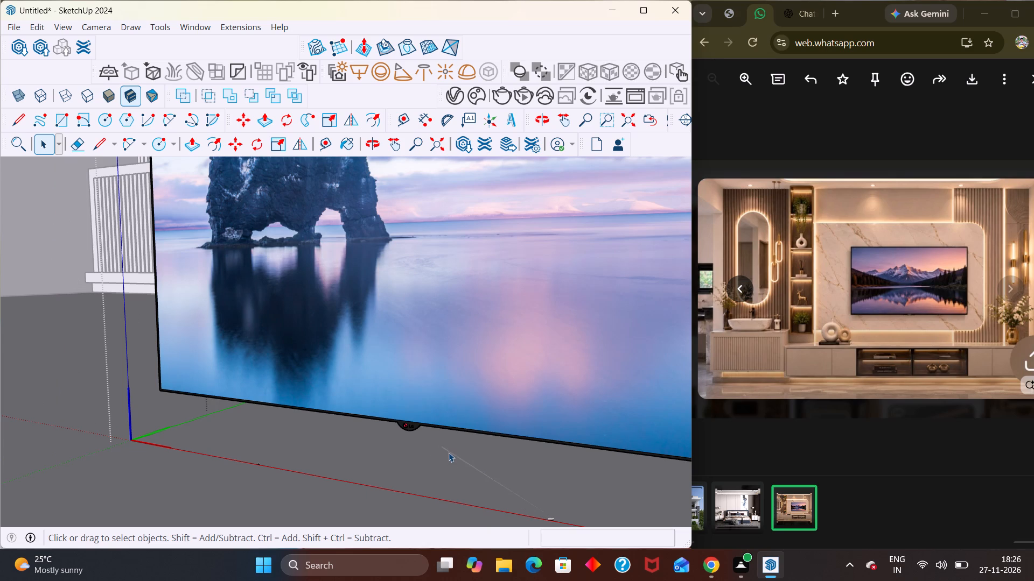
{"action": "key", "text": "Delete"}
{"action": "left_click", "coordinate": [449, 451]}
{"action": "left_click", "coordinate": [551, 520]}
{"action": "key", "text": "Delete"}
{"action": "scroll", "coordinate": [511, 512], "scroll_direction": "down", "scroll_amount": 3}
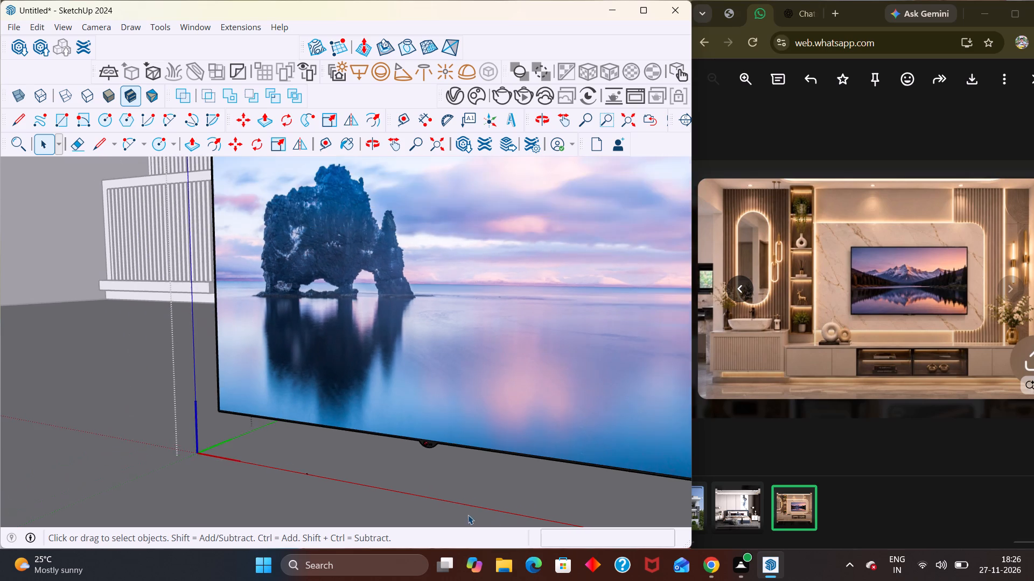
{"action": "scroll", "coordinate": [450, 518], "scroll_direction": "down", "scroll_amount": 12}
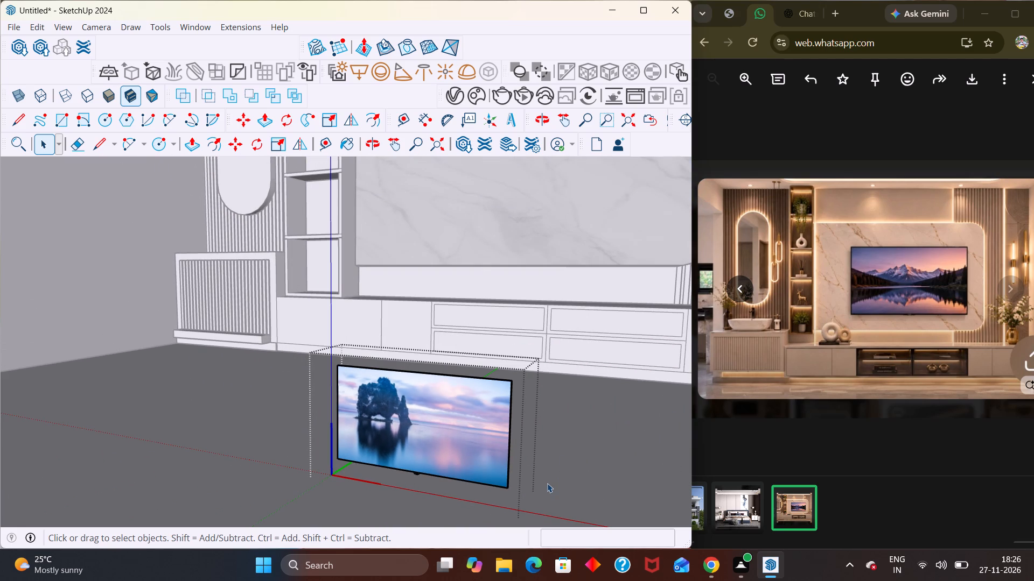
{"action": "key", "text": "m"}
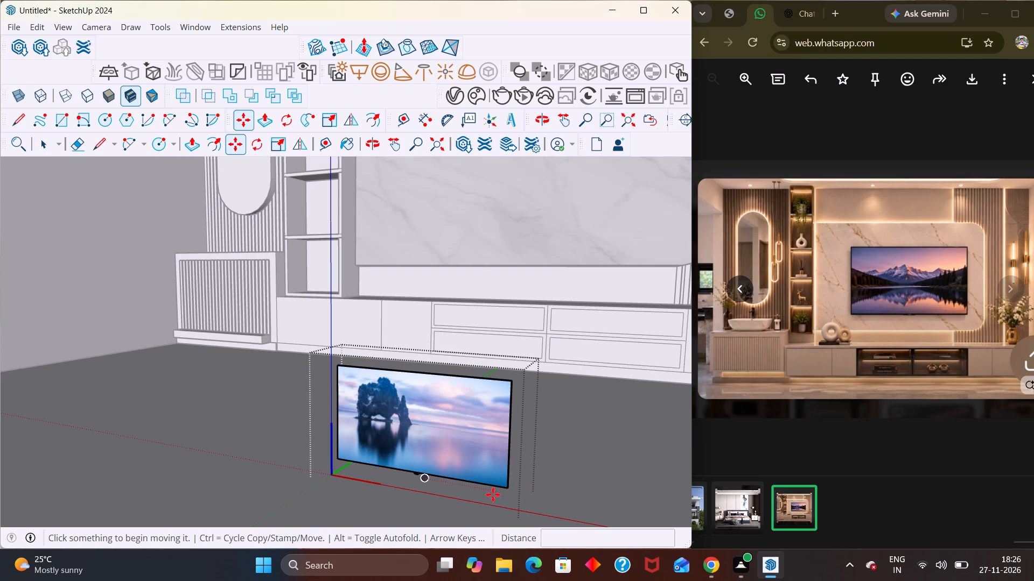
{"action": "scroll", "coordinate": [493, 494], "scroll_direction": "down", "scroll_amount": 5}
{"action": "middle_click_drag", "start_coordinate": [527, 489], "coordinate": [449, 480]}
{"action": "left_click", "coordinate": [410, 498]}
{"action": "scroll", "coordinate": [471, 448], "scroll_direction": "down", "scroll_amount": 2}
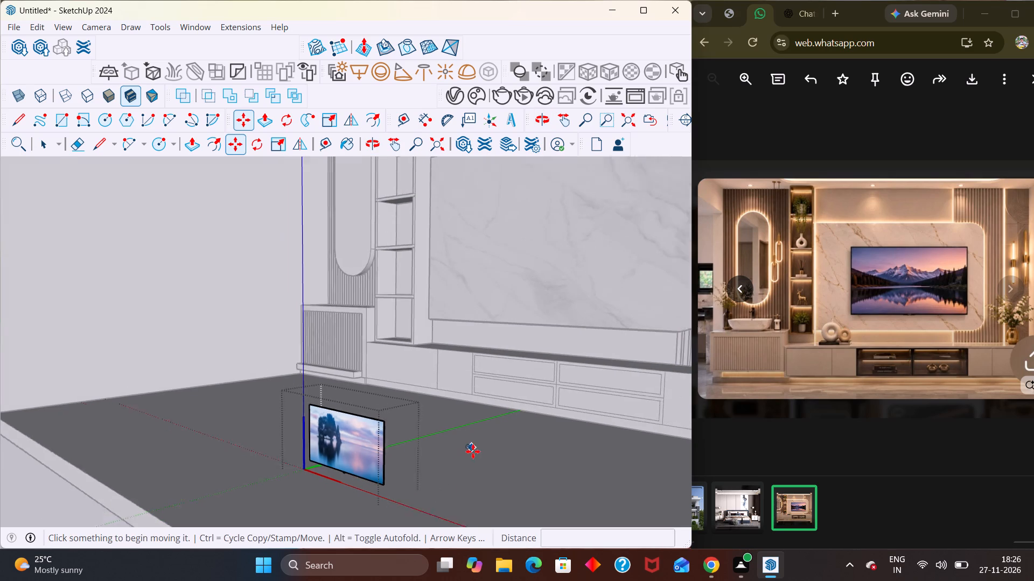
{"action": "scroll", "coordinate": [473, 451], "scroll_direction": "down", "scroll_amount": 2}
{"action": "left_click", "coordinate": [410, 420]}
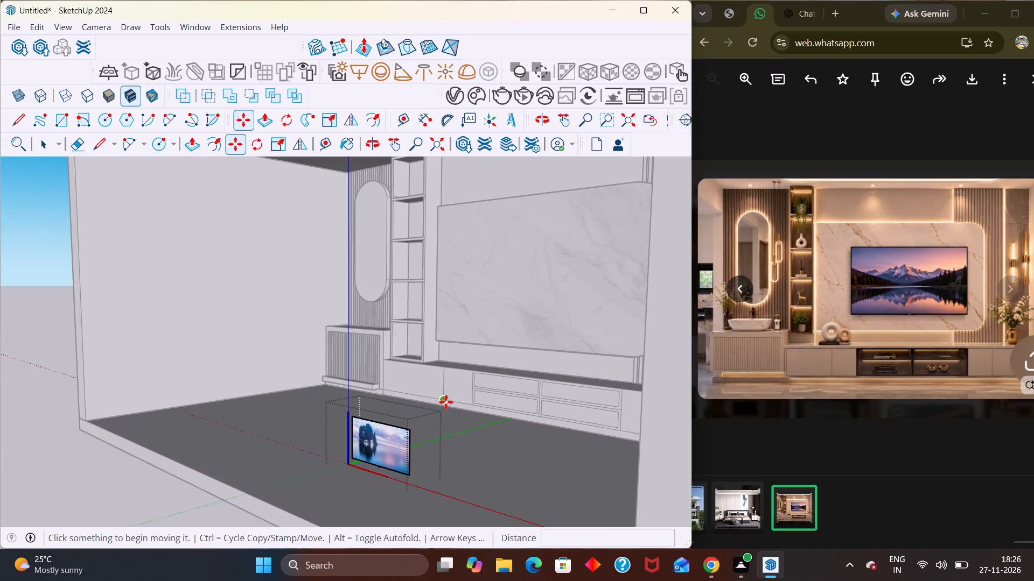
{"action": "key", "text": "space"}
Close the TV component and move the whole TV from the floor onto the front edge of the low cabinet.
{"action": "left_click", "coordinate": [465, 430]}
{"action": "left_click", "coordinate": [384, 447]}
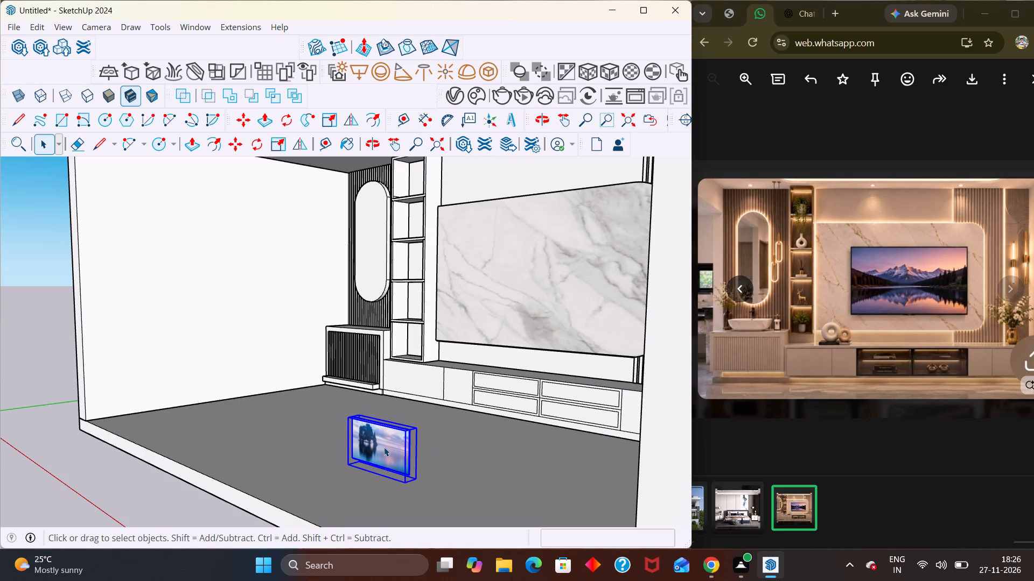
{"action": "key", "text": "m"}
{"action": "left_click", "coordinate": [404, 481]}
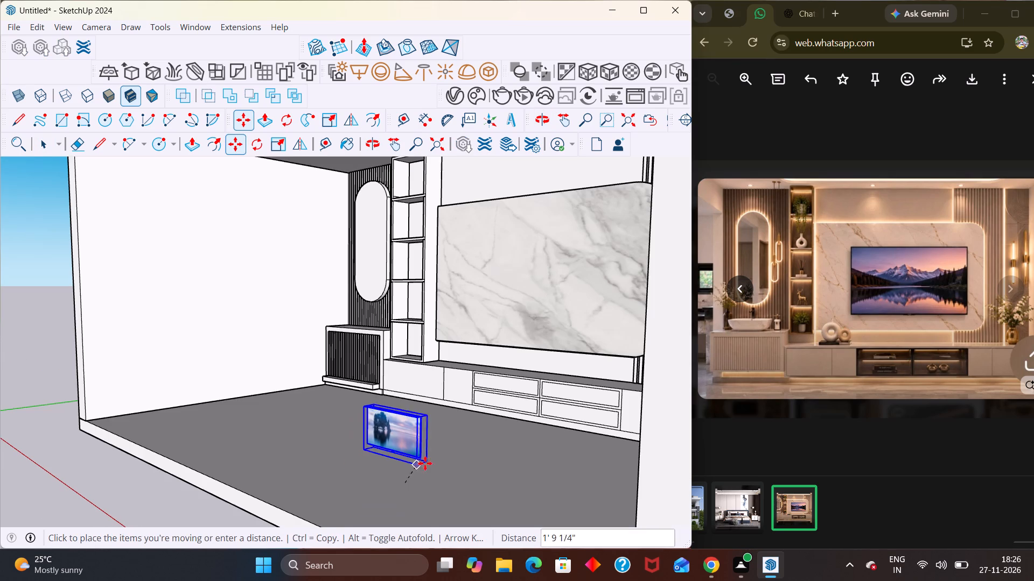
{"action": "scroll", "coordinate": [428, 463], "scroll_direction": "down", "scroll_amount": 4}
{"action": "middle_click_drag", "start_coordinate": [489, 372], "coordinate": [578, 353]}
{"action": "middle_click_drag", "start_coordinate": [565, 331], "coordinate": [500, 454]}
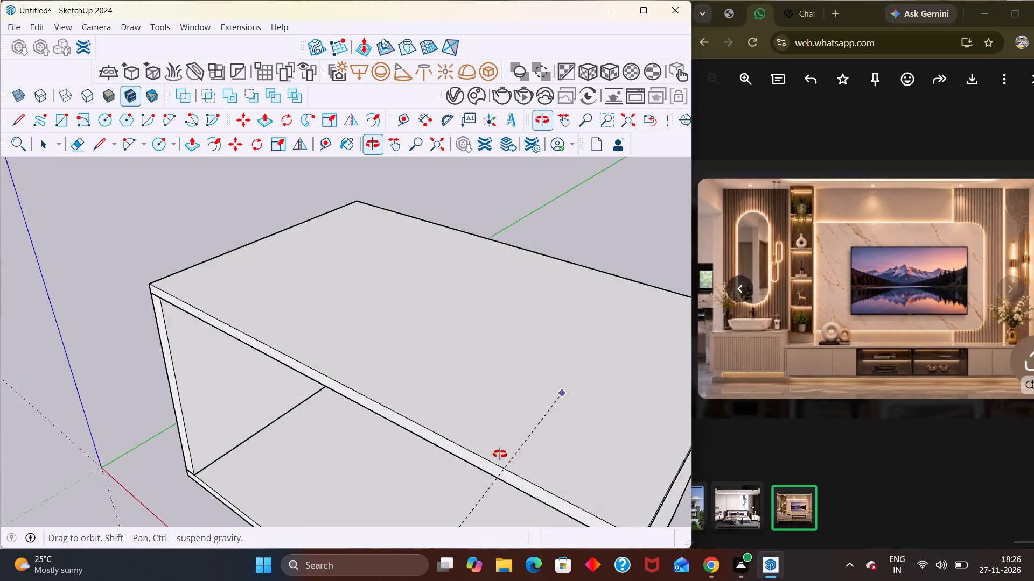
{"action": "middle_click_drag", "start_coordinate": [500, 454], "coordinate": [504, 375]}
{"action": "scroll", "coordinate": [495, 386], "scroll_direction": "up", "scroll_amount": 3}
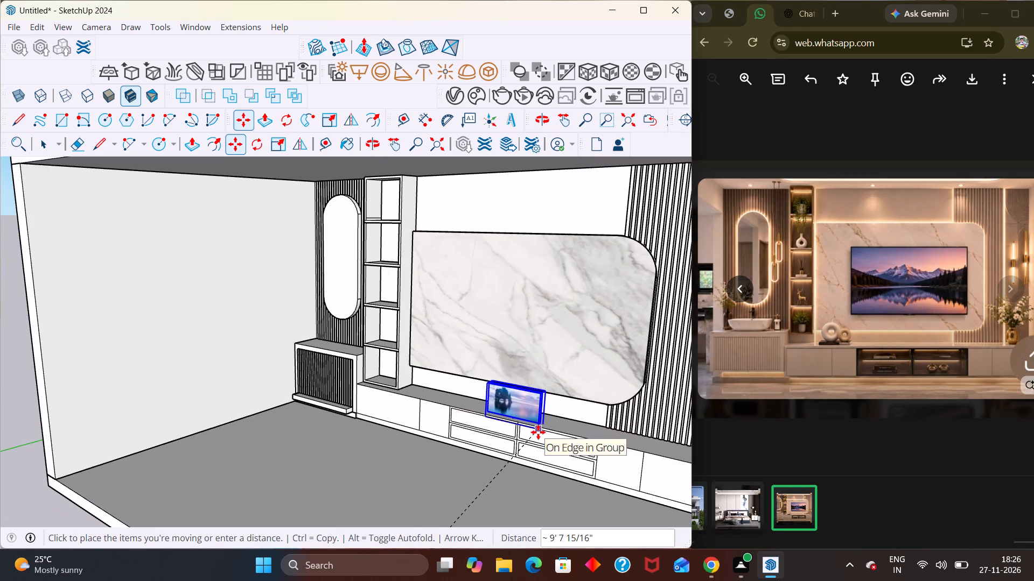
{"action": "left_click", "coordinate": [532, 432]}
Move the TV by its lower front corner about 3' 6" from the cabinet onto the marble wall panel.
{"action": "scroll", "coordinate": [526, 426], "scroll_direction": "up", "scroll_amount": 3}
{"action": "middle_click_drag", "start_coordinate": [549, 428], "coordinate": [536, 442]}
{"action": "scroll", "coordinate": [536, 442], "scroll_direction": "up", "scroll_amount": 2}
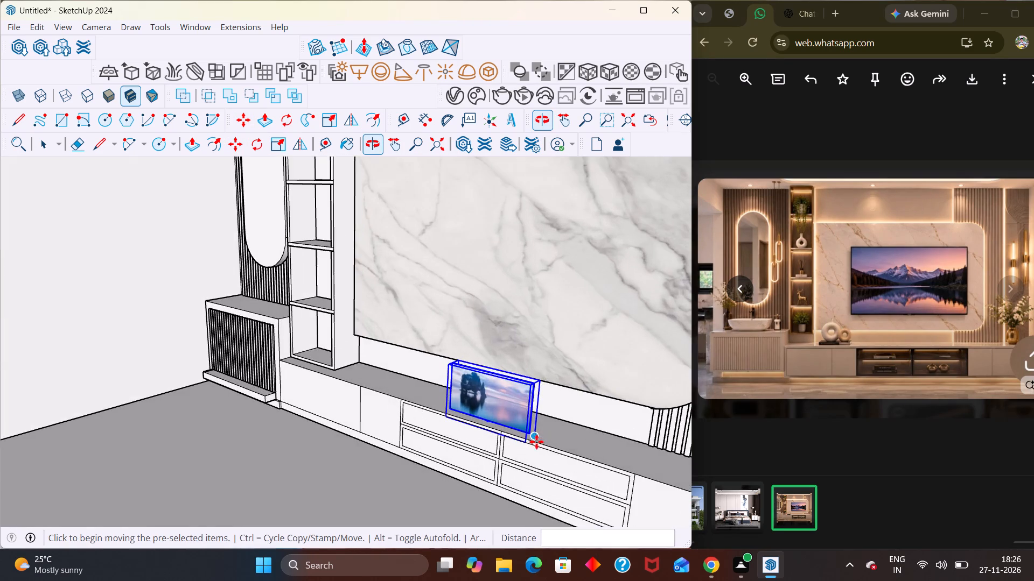
{"action": "scroll", "coordinate": [542, 432], "scroll_direction": "down", "scroll_amount": 3}
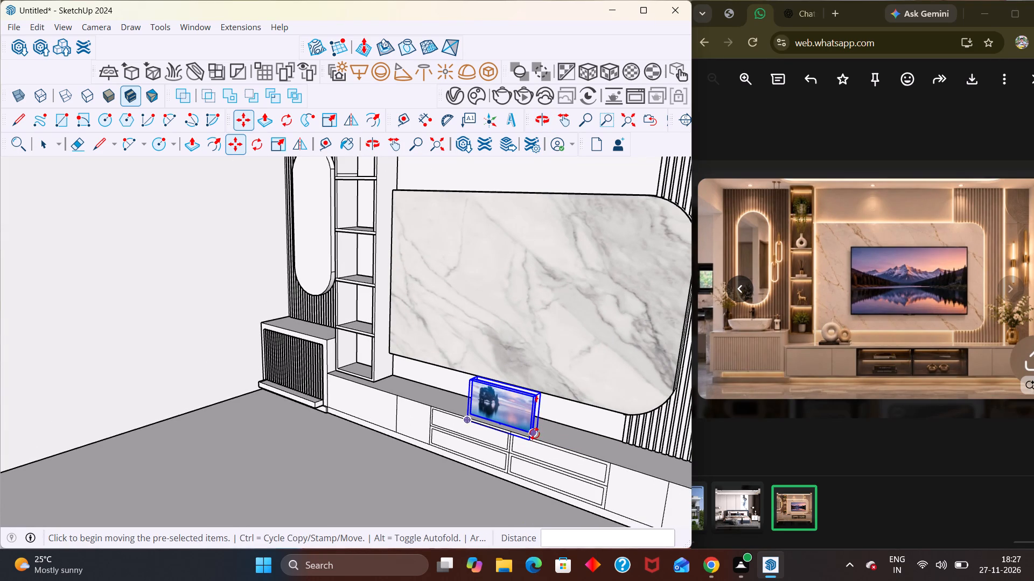
{"action": "scroll", "coordinate": [557, 426], "scroll_direction": "up", "scroll_amount": 2}
{"action": "scroll", "coordinate": [514, 441], "scroll_direction": "up", "scroll_amount": 8}
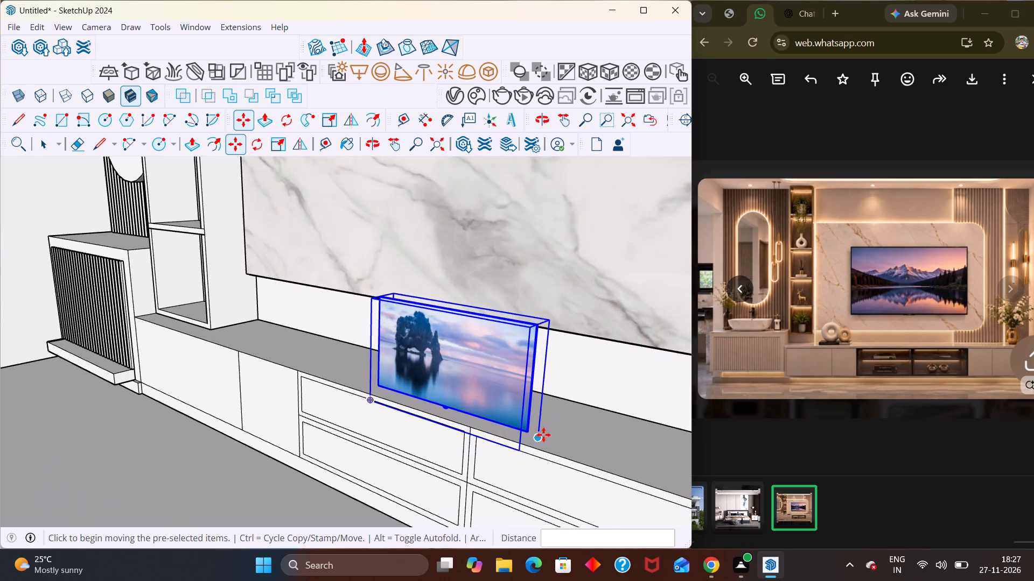
{"action": "left_click", "coordinate": [518, 453]}
{"action": "scroll", "coordinate": [515, 453], "scroll_direction": "down", "scroll_amount": 5}
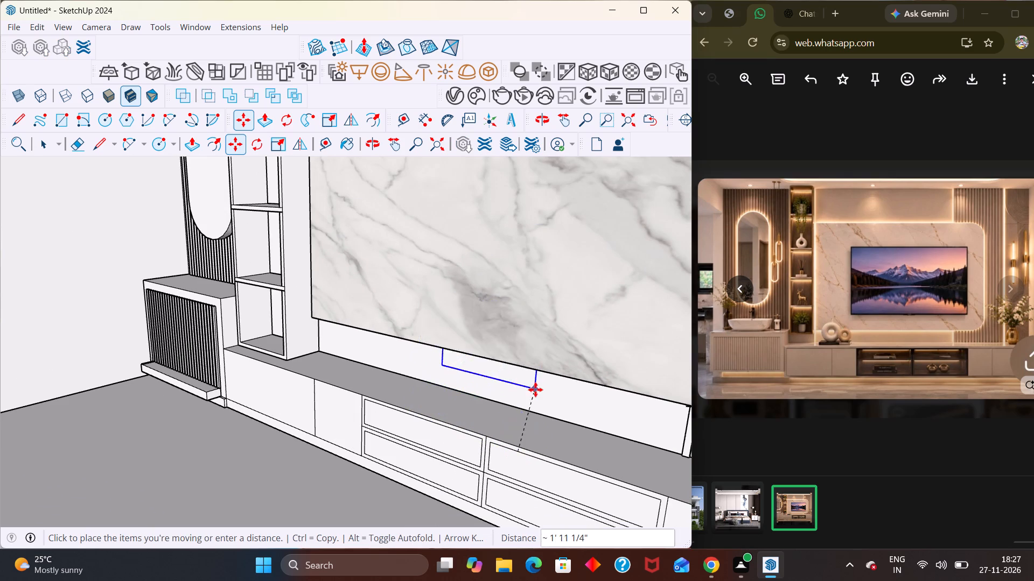
{"action": "scroll", "coordinate": [527, 398], "scroll_direction": "down", "scroll_amount": 8}
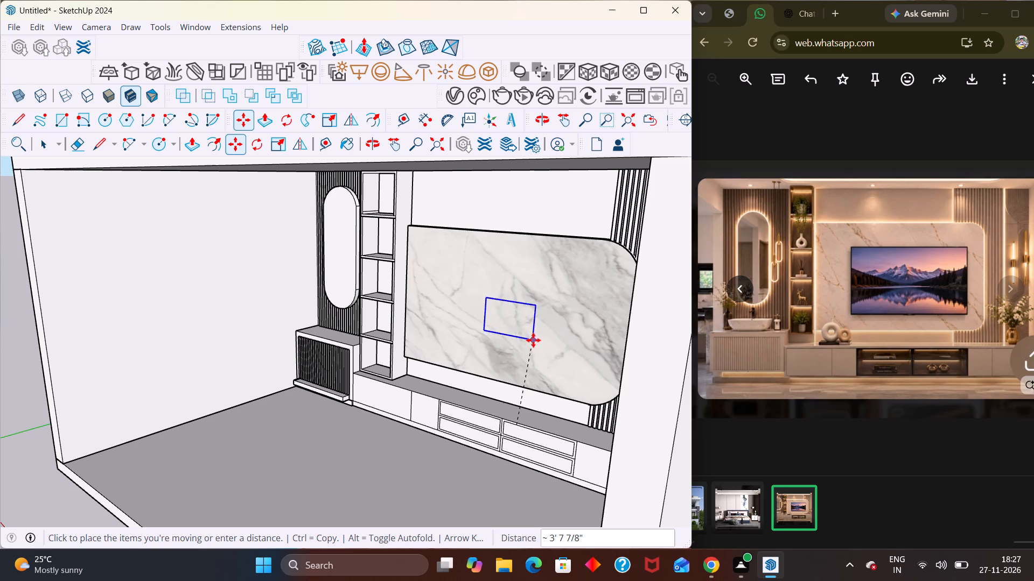
{"action": "left_click", "coordinate": [525, 345]}
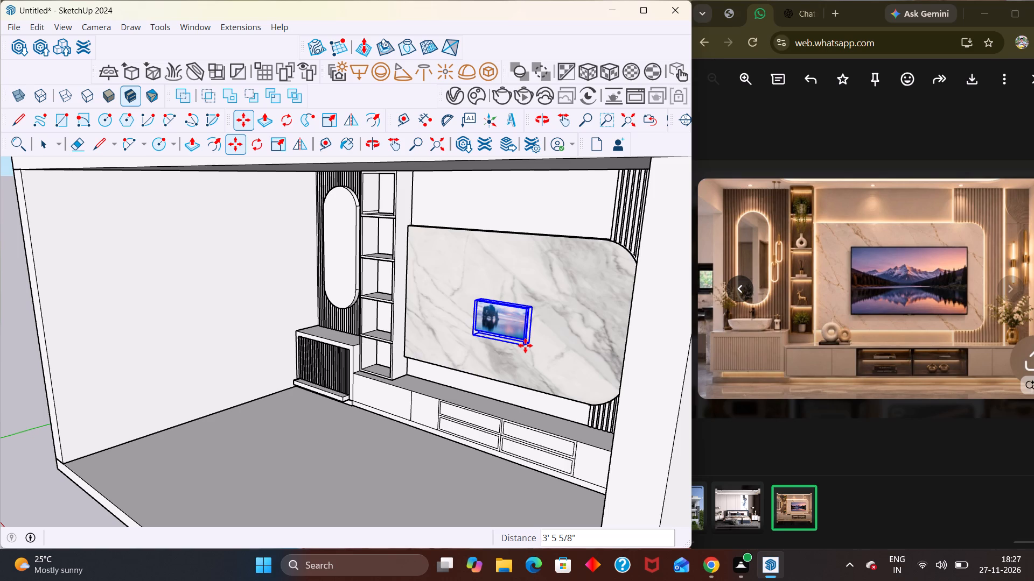
Scale the TV wider by stretching its right side toward the right end of the marble panel.
{"action": "key", "text": "s"}
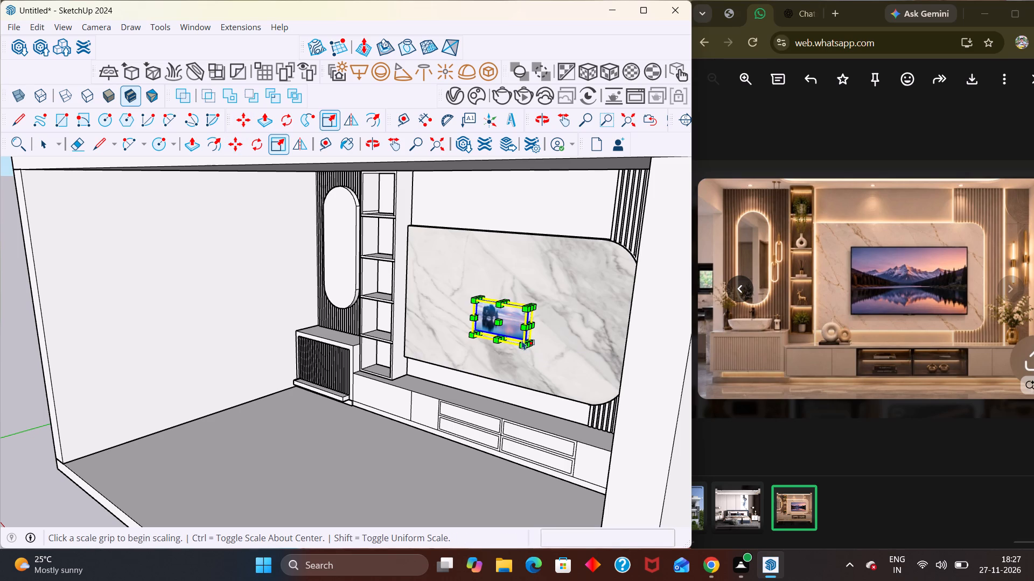
{"action": "scroll", "coordinate": [590, 342], "scroll_direction": "up", "scroll_amount": 8}
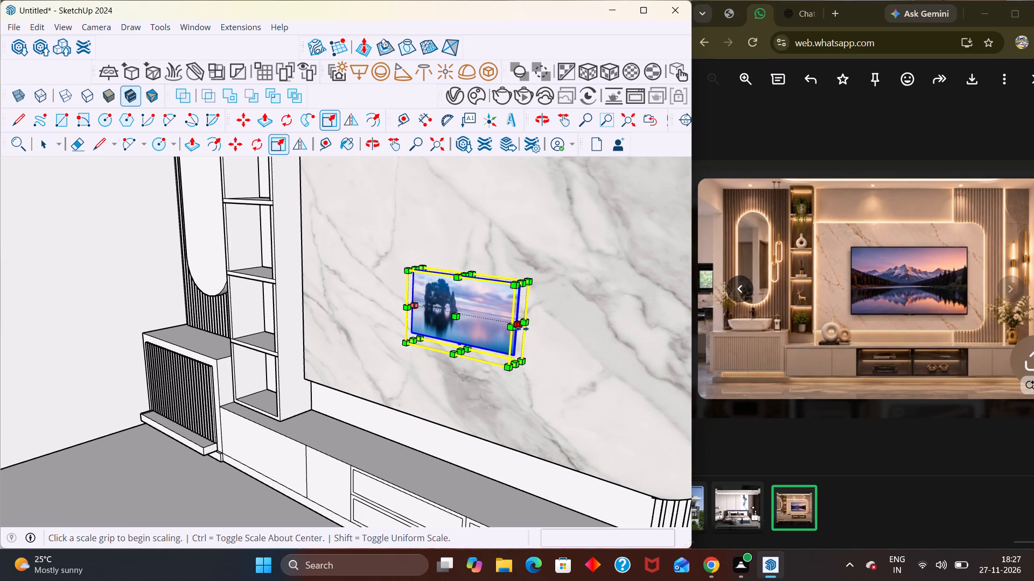
{"action": "left_click", "coordinate": [519, 329]}
{"action": "scroll", "coordinate": [503, 329], "scroll_direction": "down", "scroll_amount": 10}
{"action": "scroll", "coordinate": [527, 340], "scroll_direction": "up", "scroll_amount": 2}
{"action": "middle_click_drag", "start_coordinate": [520, 340], "coordinate": [532, 349]}
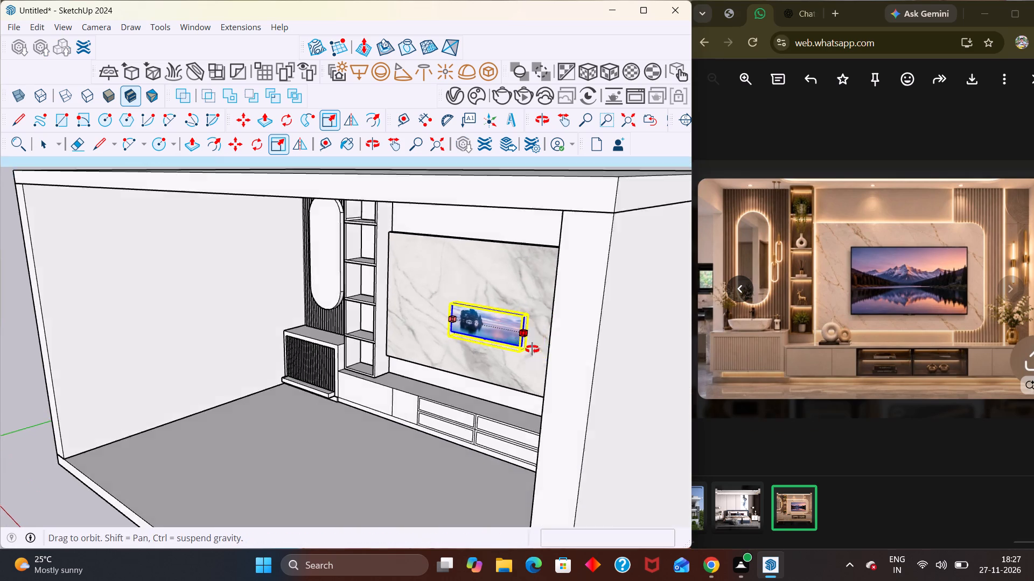
{"action": "middle_click_drag", "start_coordinate": [532, 349], "coordinate": [585, 337]}
{"action": "scroll", "coordinate": [585, 338], "scroll_direction": "up", "scroll_amount": 2}
{"action": "left_click", "coordinate": [573, 318]}
Scale the TV wider by stretching its left side across the marble panel toward the shelf unit.
{"action": "middle_click_drag", "start_coordinate": [510, 294], "coordinate": [501, 321]}
{"action": "scroll", "coordinate": [510, 294], "scroll_direction": "up", "scroll_amount": 1}
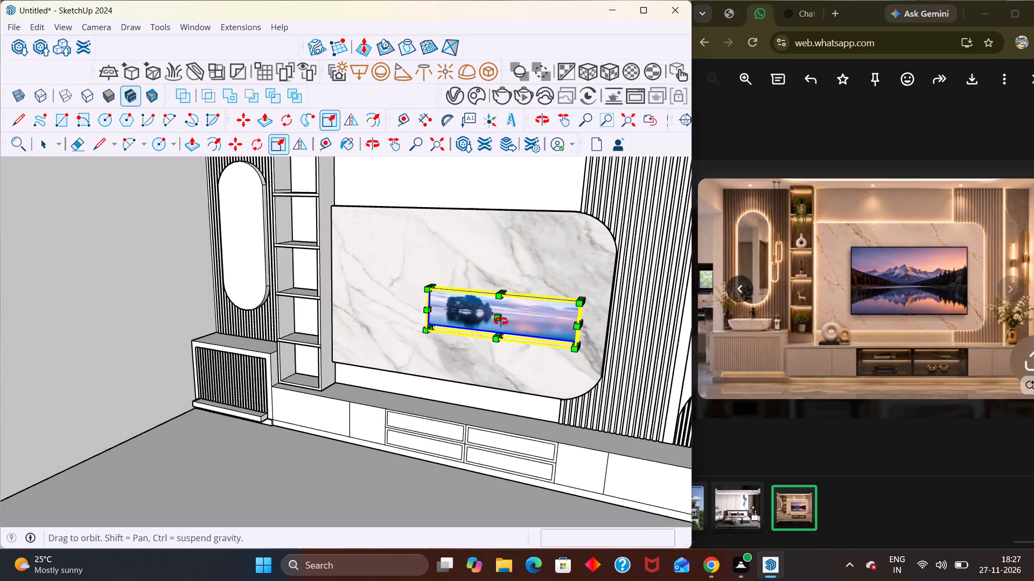
{"action": "middle_click_drag", "start_coordinate": [501, 321], "coordinate": [484, 348]}
{"action": "middle_click_drag", "start_coordinate": [482, 324], "coordinate": [543, 212]}
{"action": "scroll", "coordinate": [521, 275], "scroll_direction": "down", "scroll_amount": 11}
{"action": "scroll", "coordinate": [462, 372], "scroll_direction": "up", "scroll_amount": 3}
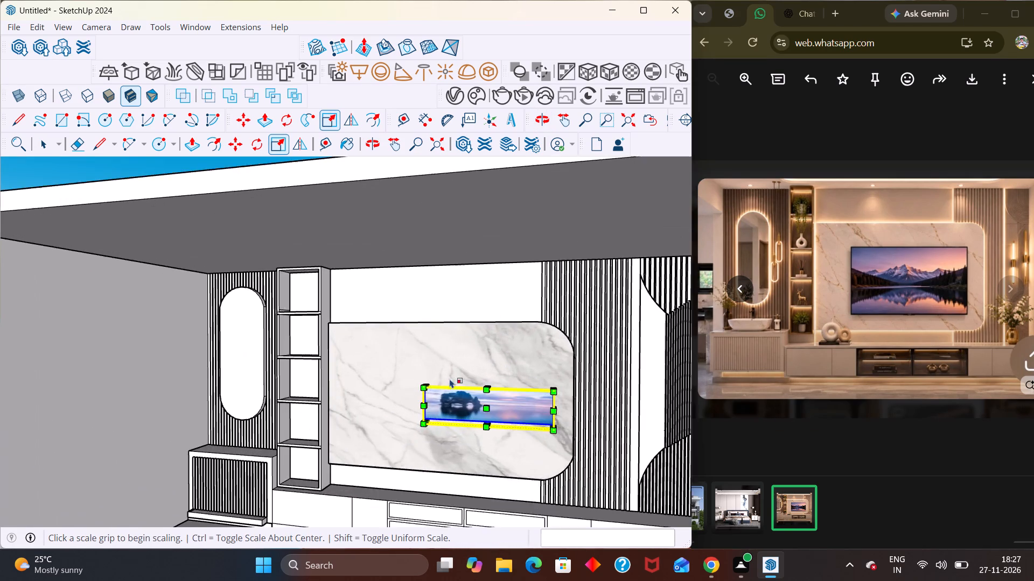
{"action": "scroll", "coordinate": [450, 379], "scroll_direction": "up", "scroll_amount": 10}
{"action": "middle_click_drag", "start_coordinate": [423, 401], "coordinate": [409, 403]}
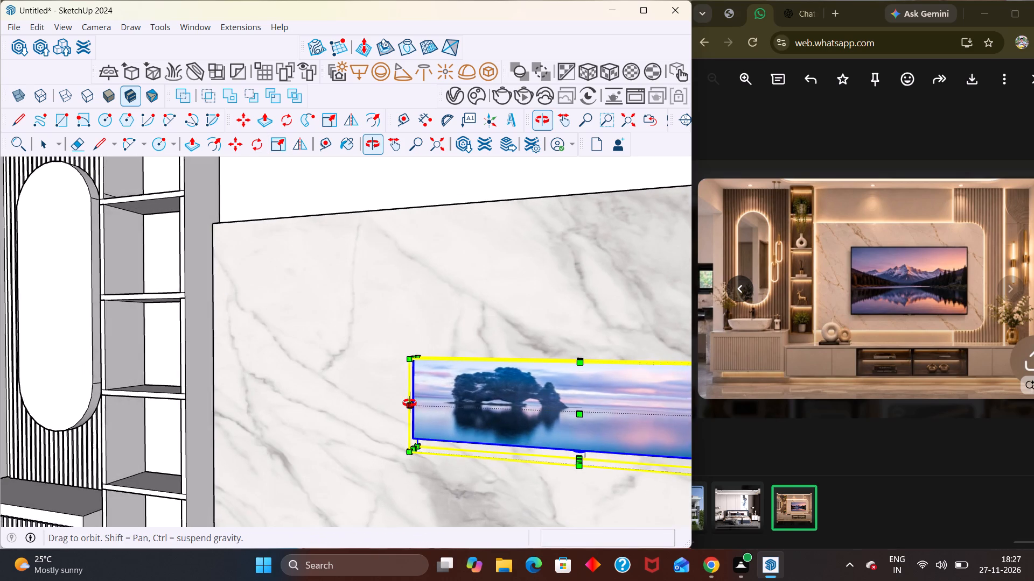
{"action": "middle_click_drag", "start_coordinate": [409, 403], "coordinate": [530, 393]}
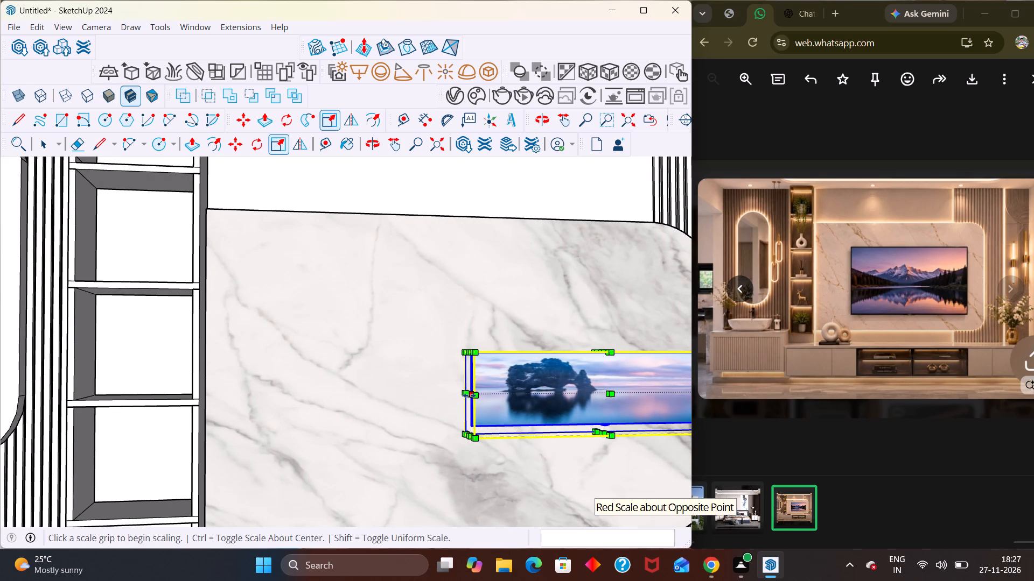
{"action": "left_click", "coordinate": [469, 395]}
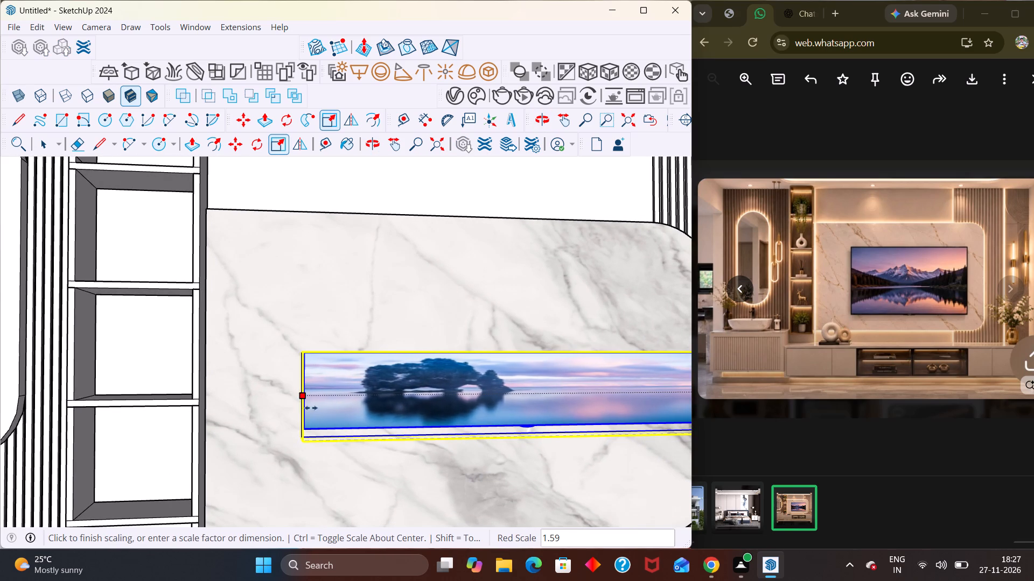
{"action": "left_click", "coordinate": [351, 406]}
Scale the TV taller by stretching its top edge upward by a factor of about 2.4.
{"action": "middle_click_drag", "start_coordinate": [431, 394], "coordinate": [393, 384]}
{"action": "scroll", "coordinate": [389, 384], "scroll_direction": "up", "scroll_amount": 1}
{"action": "scroll", "coordinate": [380, 407], "scroll_direction": "down", "scroll_amount": 3}
{"action": "middle_click_drag", "start_coordinate": [518, 405], "coordinate": [504, 442]}
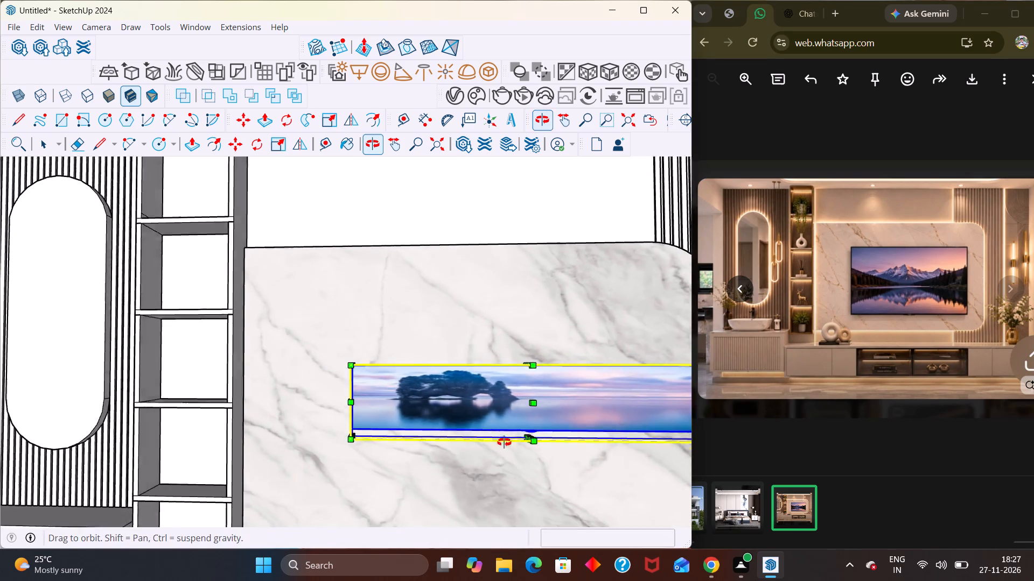
{"action": "middle_click_drag", "start_coordinate": [504, 442], "coordinate": [515, 490]}
{"action": "scroll", "coordinate": [517, 487], "scroll_direction": "up", "scroll_amount": 2}
{"action": "left_click", "coordinate": [525, 361]}
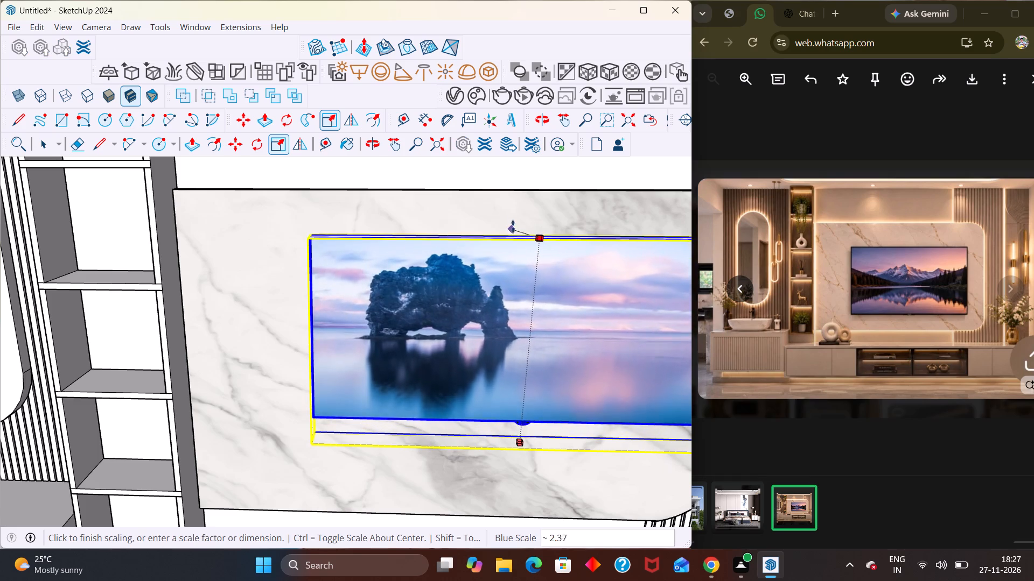
{"action": "left_click", "coordinate": [509, 233]}
Scale the TV taller by stretching its bottom edge down toward the marble panel's lower edge, by a factor of about 1.49.
{"action": "scroll", "coordinate": [509, 233], "scroll_direction": "up", "scroll_amount": 1}
{"action": "scroll", "coordinate": [511, 233], "scroll_direction": "down", "scroll_amount": 2}
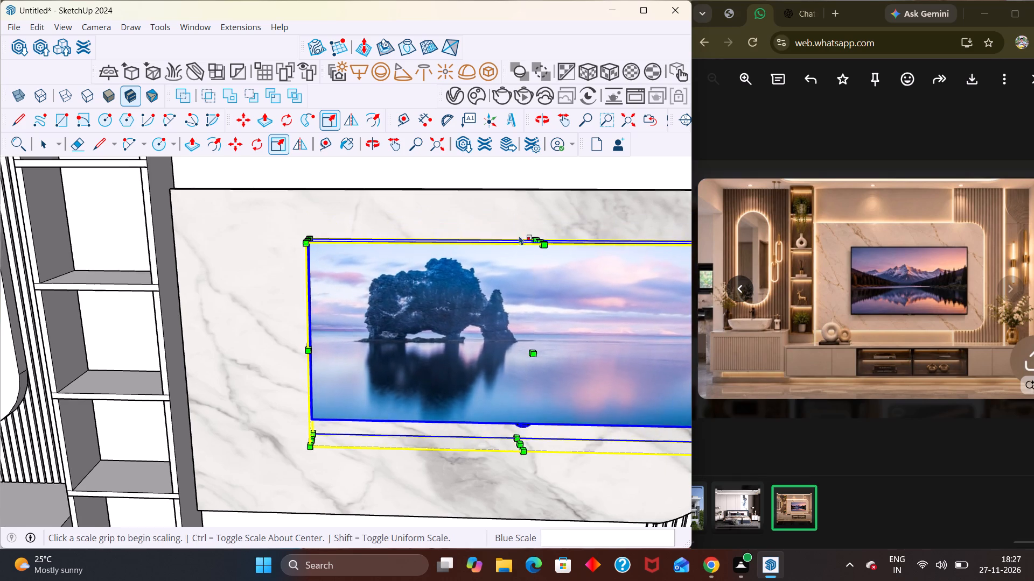
{"action": "scroll", "coordinate": [519, 236], "scroll_direction": "down", "scroll_amount": 4}
{"action": "middle_click_drag", "start_coordinate": [536, 400], "coordinate": [535, 305]}
{"action": "middle_click_drag", "start_coordinate": [530, 369], "coordinate": [525, 326]}
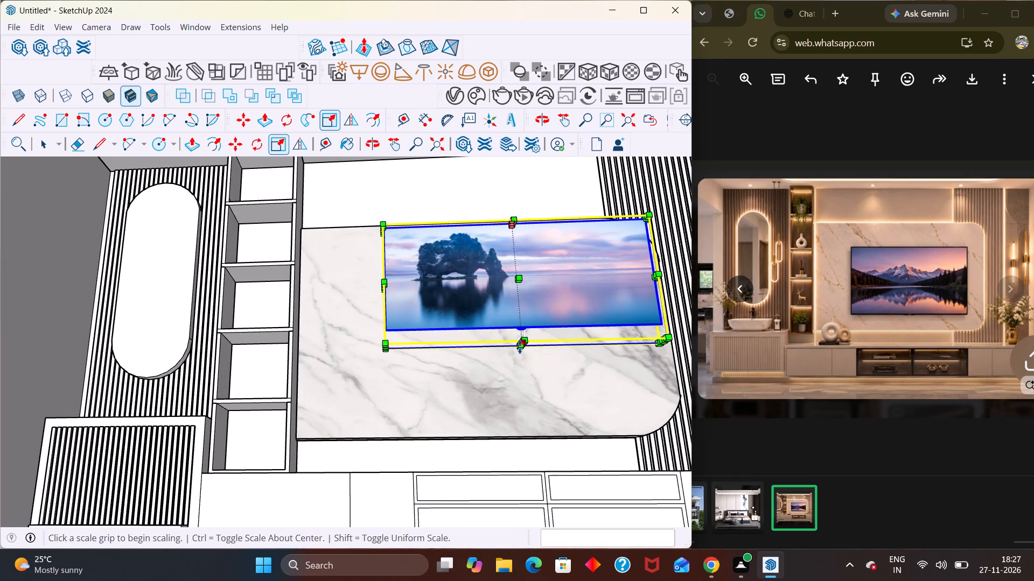
{"action": "scroll", "coordinate": [522, 346], "scroll_direction": "up", "scroll_amount": 4}
{"action": "scroll", "coordinate": [524, 350], "scroll_direction": "down", "scroll_amount": 1}
{"action": "scroll", "coordinate": [527, 357], "scroll_direction": "up", "scroll_amount": 3}
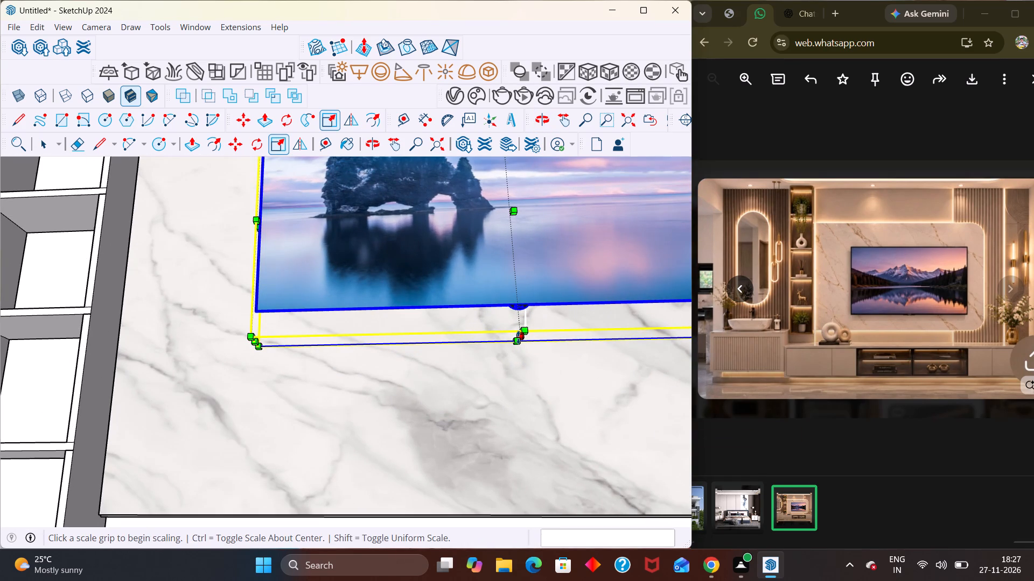
{"action": "left_click", "coordinate": [518, 337]}
{"action": "scroll", "coordinate": [507, 357], "scroll_direction": "down", "scroll_amount": 9}
{"action": "left_click", "coordinate": [491, 419]}
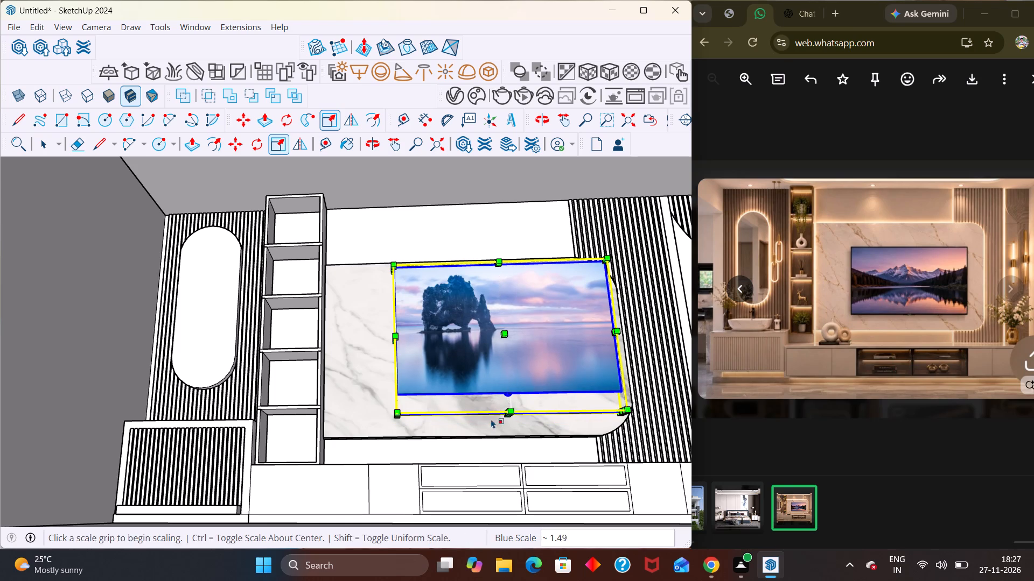
Narrow the TV from its right side by a factor of about 0.92, away from the panel's rounded end.
{"action": "middle_click_drag", "start_coordinate": [506, 393], "coordinate": [504, 427]}
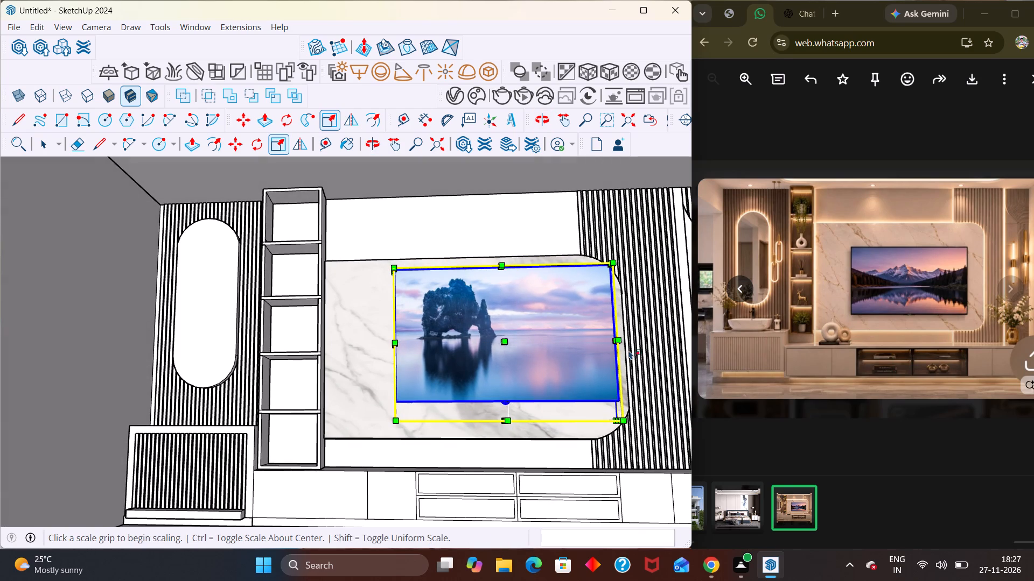
{"action": "middle_click_drag", "start_coordinate": [624, 350], "coordinate": [562, 362]}
{"action": "middle_click_drag", "start_coordinate": [640, 355], "coordinate": [585, 368]}
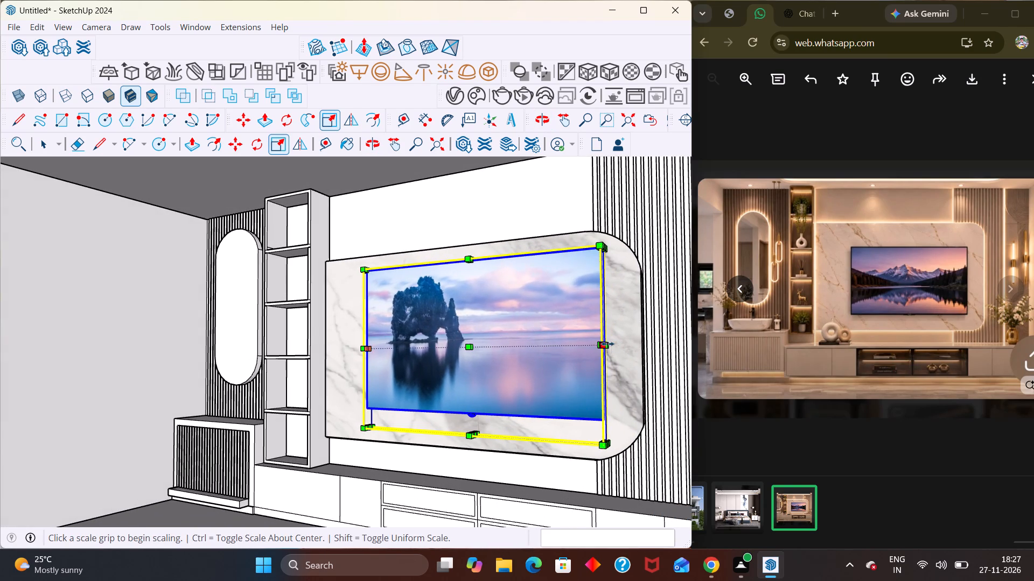
{"action": "scroll", "coordinate": [598, 348], "scroll_direction": "up", "scroll_amount": 4}
{"action": "middle_click", "coordinate": [598, 348]}
{"action": "middle_click_drag", "start_coordinate": [605, 356], "coordinate": [568, 388]}
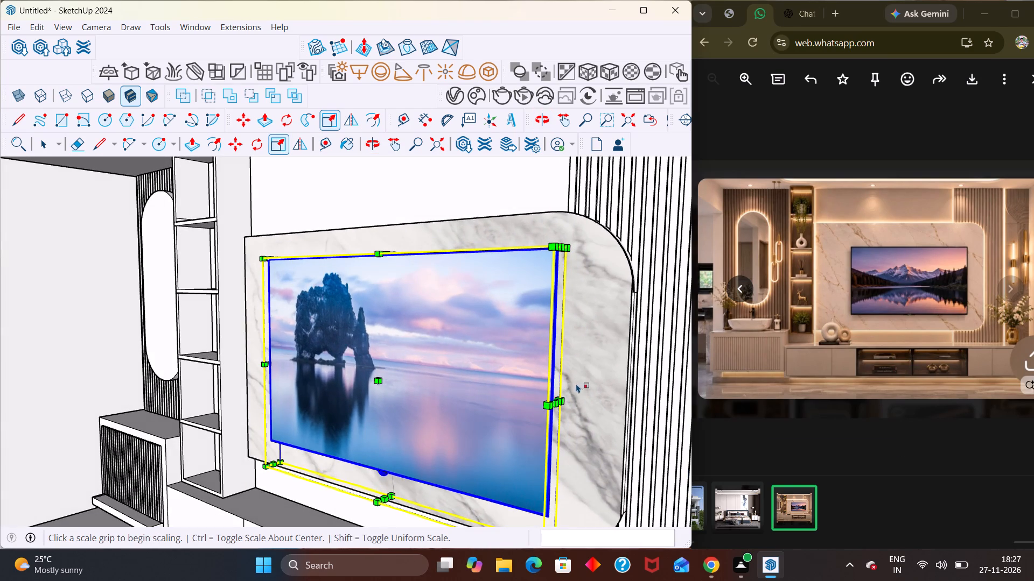
{"action": "left_click", "coordinate": [559, 402]}
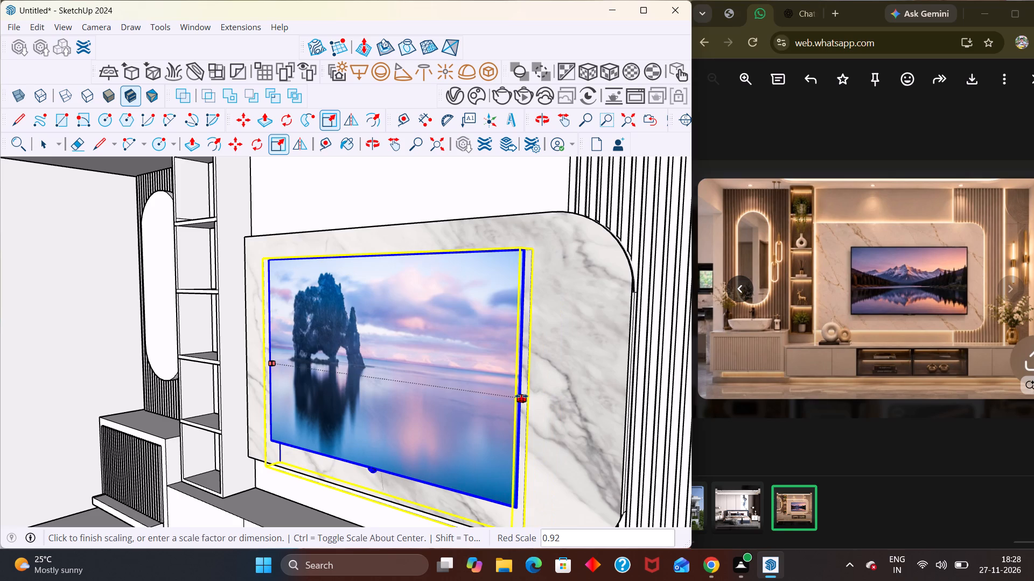
{"action": "left_click", "coordinate": [521, 396]}
Widen the TV from its left side by a factor of about 1.07 on the marble panel.
{"action": "scroll", "coordinate": [520, 391], "scroll_direction": "down", "scroll_amount": 5}
{"action": "middle_click_drag", "start_coordinate": [531, 392], "coordinate": [555, 391]}
{"action": "key", "text": "shift+z"}
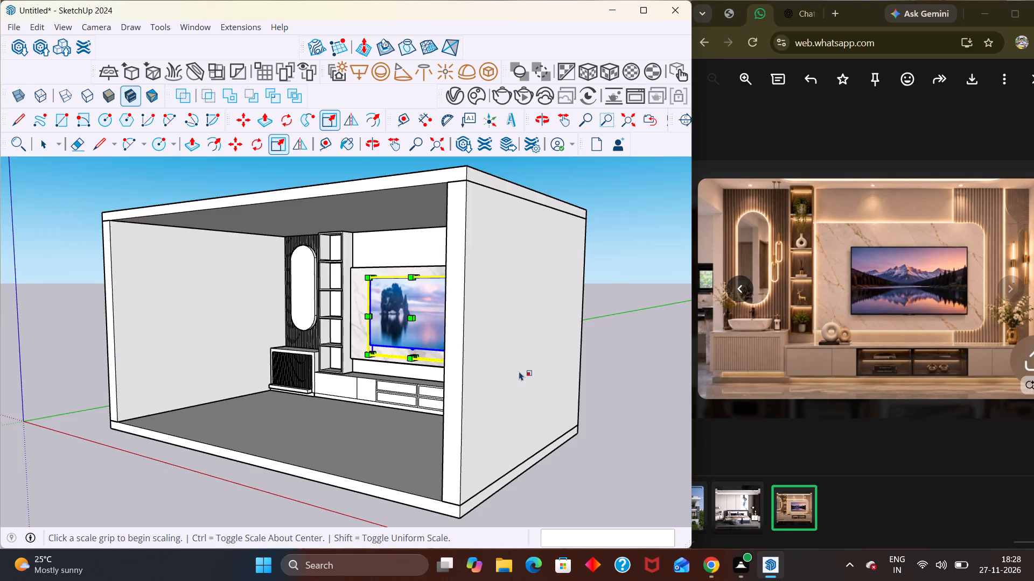
{"action": "middle_click_drag", "start_coordinate": [519, 371], "coordinate": [569, 359]}
{"action": "scroll", "coordinate": [384, 272], "scroll_direction": "up", "scroll_amount": 5}
{"action": "middle_click_drag", "start_coordinate": [445, 293], "coordinate": [534, 327]}
{"action": "scroll", "coordinate": [534, 332], "scroll_direction": "up", "scroll_amount": 1}
{"action": "middle_click_drag", "start_coordinate": [312, 393], "coordinate": [430, 344]}
{"action": "scroll", "coordinate": [408, 360], "scroll_direction": "up", "scroll_amount": 3}
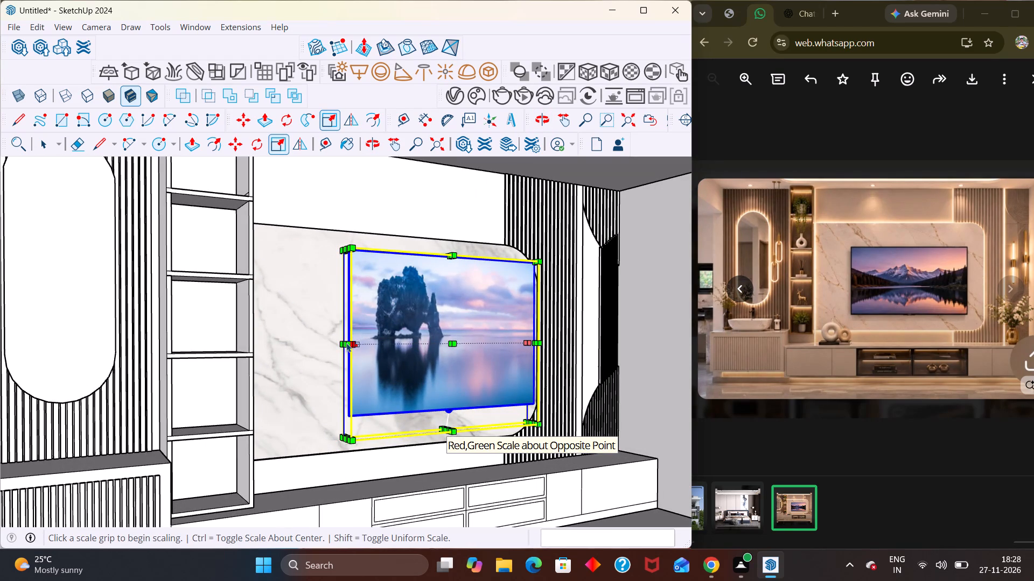
{"action": "scroll", "coordinate": [343, 338], "scroll_direction": "up", "scroll_amount": 5}
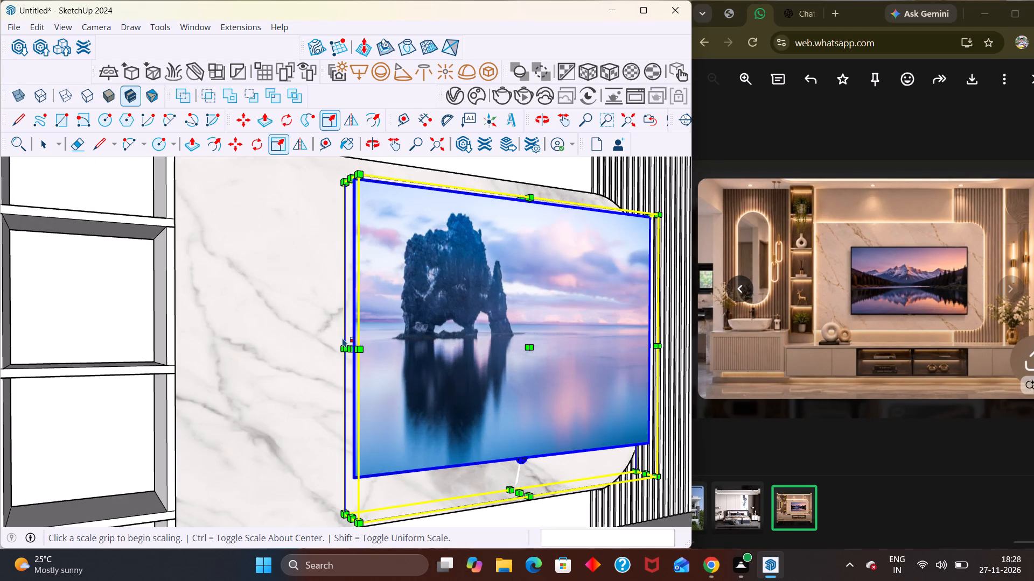
{"action": "left_click", "coordinate": [350, 349]}
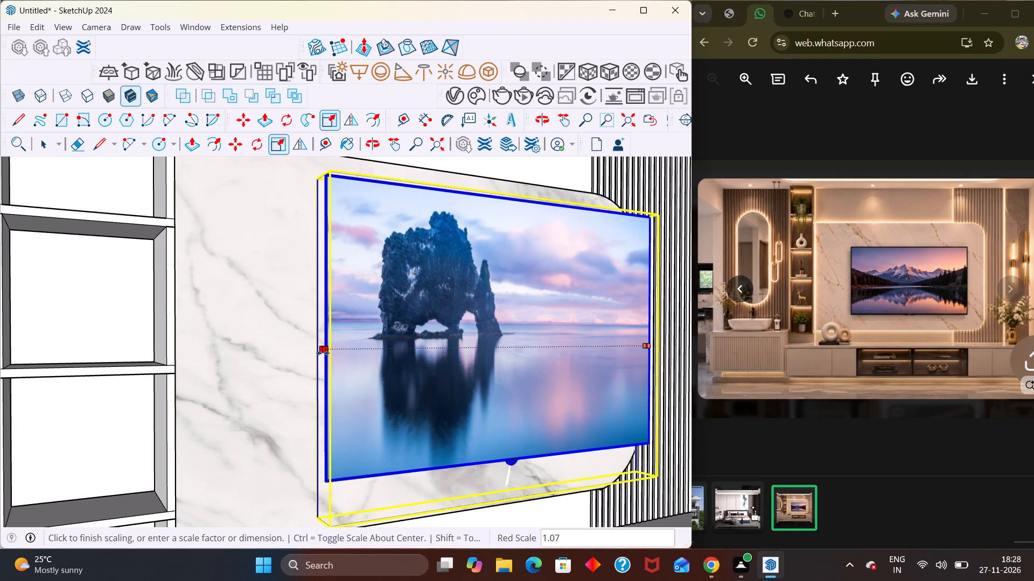
{"action": "left_click", "coordinate": [323, 353]}
Examine the resized TV's proportions and placement on the marble panel against the reference image, then deselect it.
{"action": "scroll", "coordinate": [294, 365], "scroll_direction": "down", "scroll_amount": 10}
{"action": "middle_click_drag", "start_coordinate": [327, 385], "coordinate": [261, 393]}
{"action": "scroll", "coordinate": [264, 328], "scroll_direction": "up", "scroll_amount": 5}
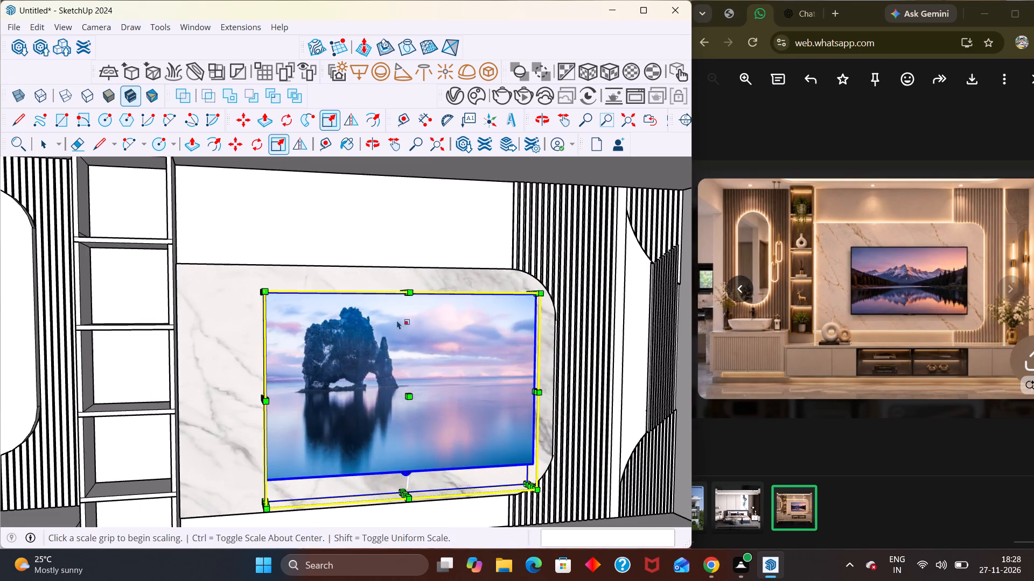
{"action": "middle_click_drag", "start_coordinate": [400, 322], "coordinate": [318, 435]}
{"action": "key", "text": "shift+z"}
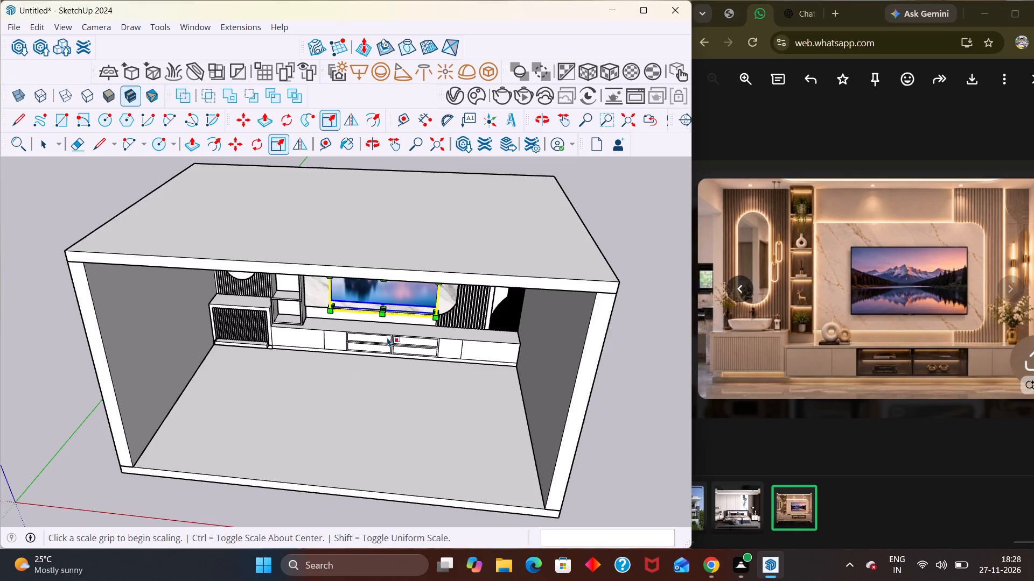
{"action": "scroll", "coordinate": [401, 314], "scroll_direction": "up", "scroll_amount": 2}
{"action": "middle_click_drag", "start_coordinate": [397, 357], "coordinate": [394, 247]}
{"action": "scroll", "coordinate": [394, 253], "scroll_direction": "up", "scroll_amount": 7}
{"action": "middle_click_drag", "start_coordinate": [390, 222], "coordinate": [369, 320]}
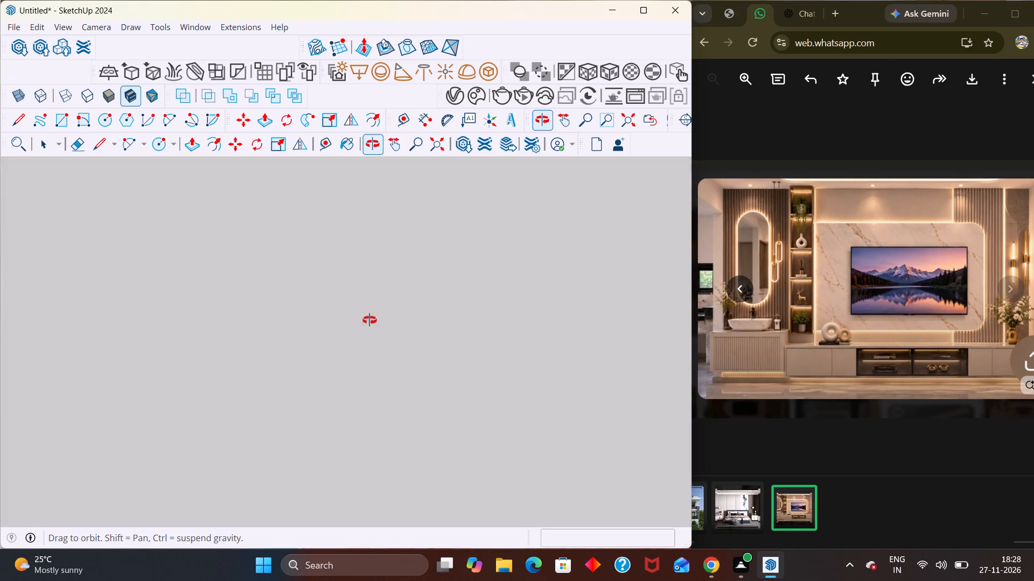
{"action": "middle_click_drag", "start_coordinate": [369, 320], "coordinate": [383, 228]}
{"action": "scroll", "coordinate": [382, 243], "scroll_direction": "up", "scroll_amount": 5}
{"action": "scroll", "coordinate": [383, 215], "scroll_direction": "down", "scroll_amount": 8}
{"action": "scroll", "coordinate": [401, 172], "scroll_direction": "up", "scroll_amount": 2}
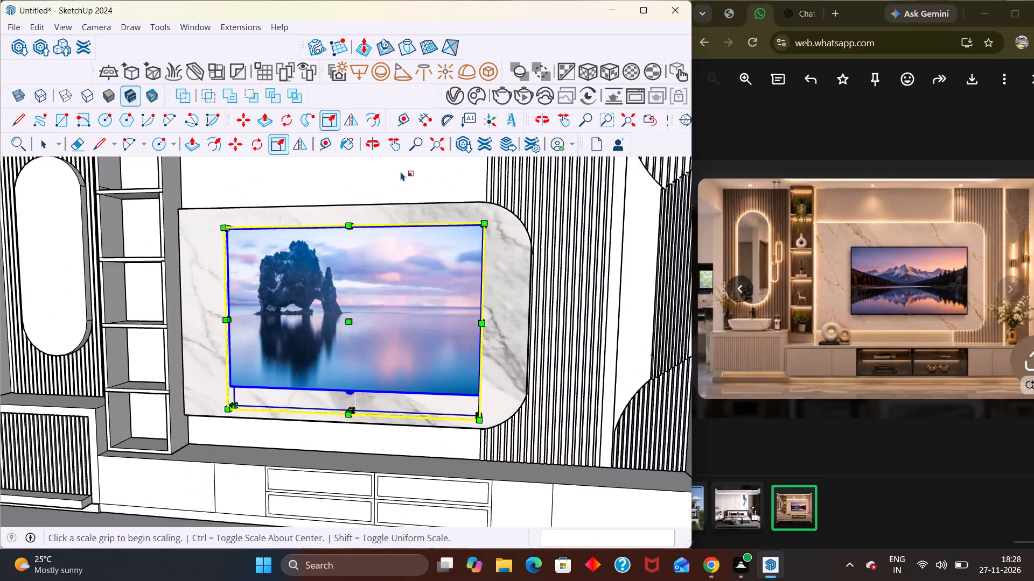
{"action": "scroll", "coordinate": [401, 172], "scroll_direction": "up", "scroll_amount": 1}
{"action": "scroll", "coordinate": [424, 225], "scroll_direction": "down", "scroll_amount": 9}
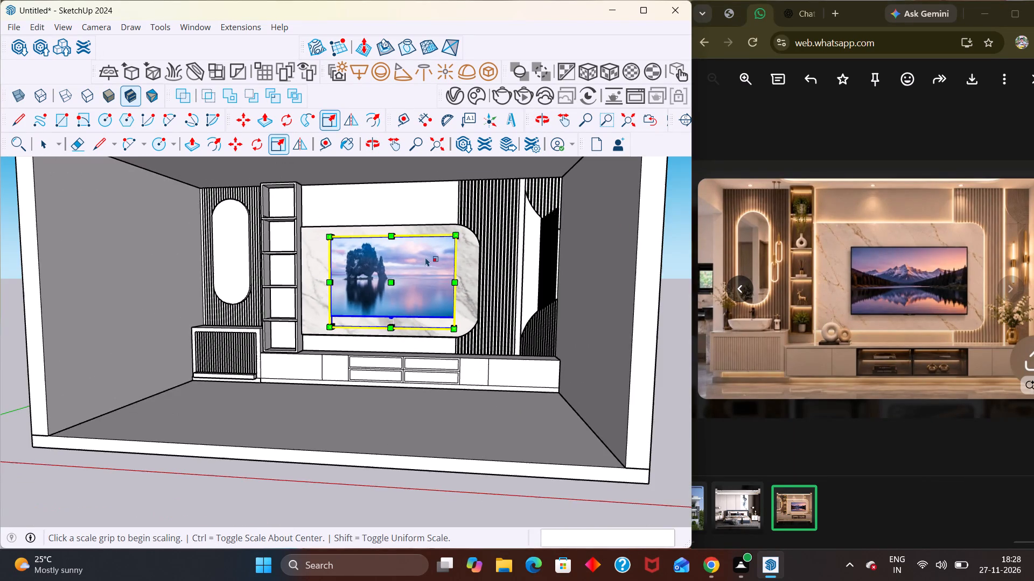
{"action": "middle_click_drag", "start_coordinate": [383, 274], "coordinate": [414, 274]}
{"action": "scroll", "coordinate": [408, 274], "scroll_direction": "down", "scroll_amount": 3}
{"action": "key", "text": "space"}
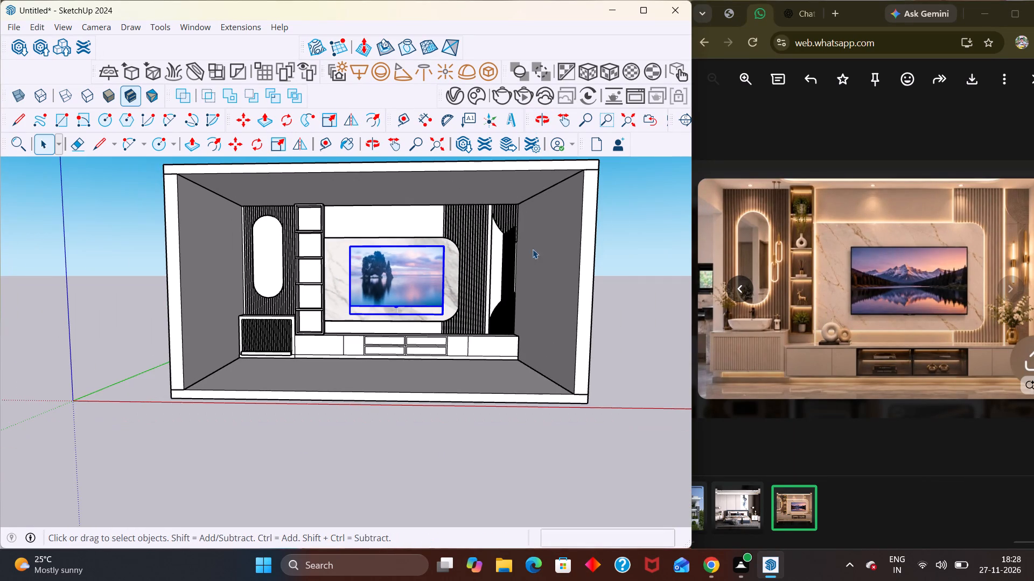
{"action": "left_click", "coordinate": [639, 350]}
Open the TV component for editing and erase the short leftover stand edge below the screen.
{"action": "scroll", "coordinate": [402, 317], "scroll_direction": "up", "scroll_amount": 9}
{"action": "double_click", "coordinate": [433, 265]}
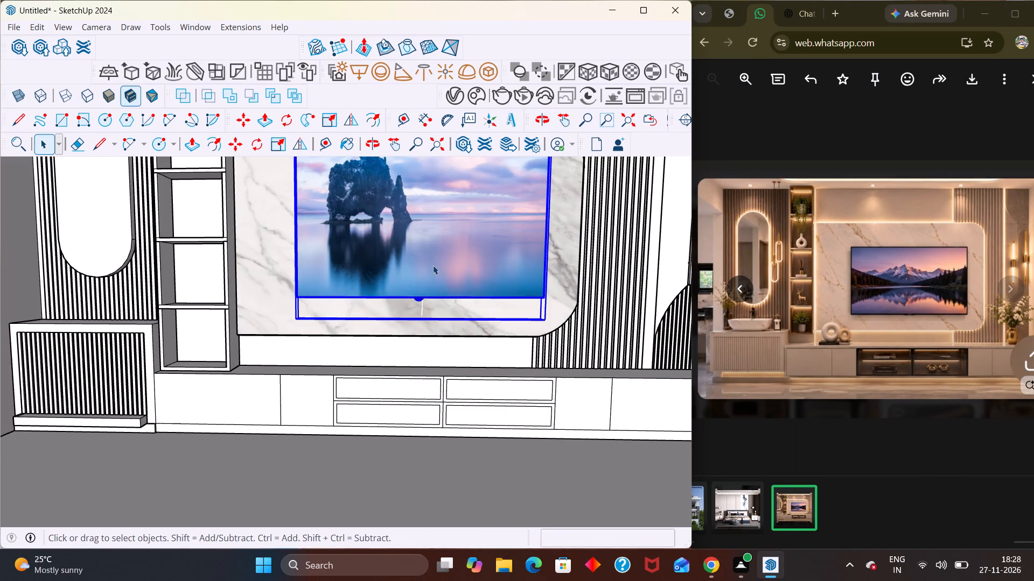
{"action": "scroll", "coordinate": [399, 308], "scroll_direction": "up", "scroll_amount": 6}
{"action": "middle_click_drag", "start_coordinate": [352, 332], "coordinate": [340, 363]}
{"action": "middle_click_drag", "start_coordinate": [340, 345], "coordinate": [339, 359]}
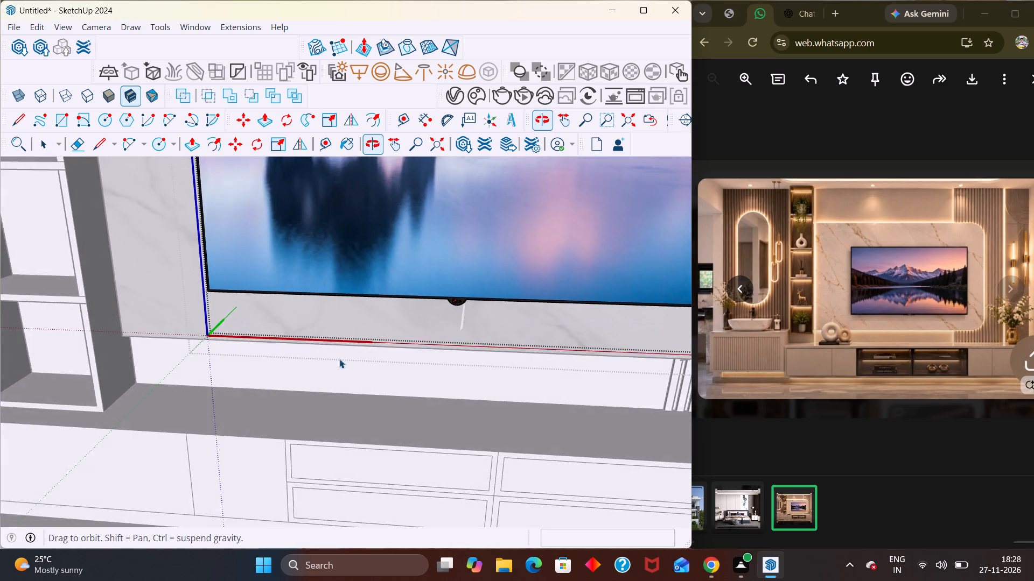
{"action": "middle_click_drag", "start_coordinate": [339, 359], "coordinate": [339, 364]}
{"action": "middle_click_drag", "start_coordinate": [339, 357], "coordinate": [340, 349]}
{"action": "scroll", "coordinate": [340, 349], "scroll_direction": "up", "scroll_amount": 3}
{"action": "middle_click", "coordinate": [340, 347]}
{"action": "middle_click_drag", "start_coordinate": [298, 363], "coordinate": [301, 370]}
{"action": "scroll", "coordinate": [347, 334], "scroll_direction": "up", "scroll_amount": 3}
{"action": "left_click", "coordinate": [346, 335]}
{"action": "scroll", "coordinate": [346, 335], "scroll_direction": "up", "scroll_amount": 1}
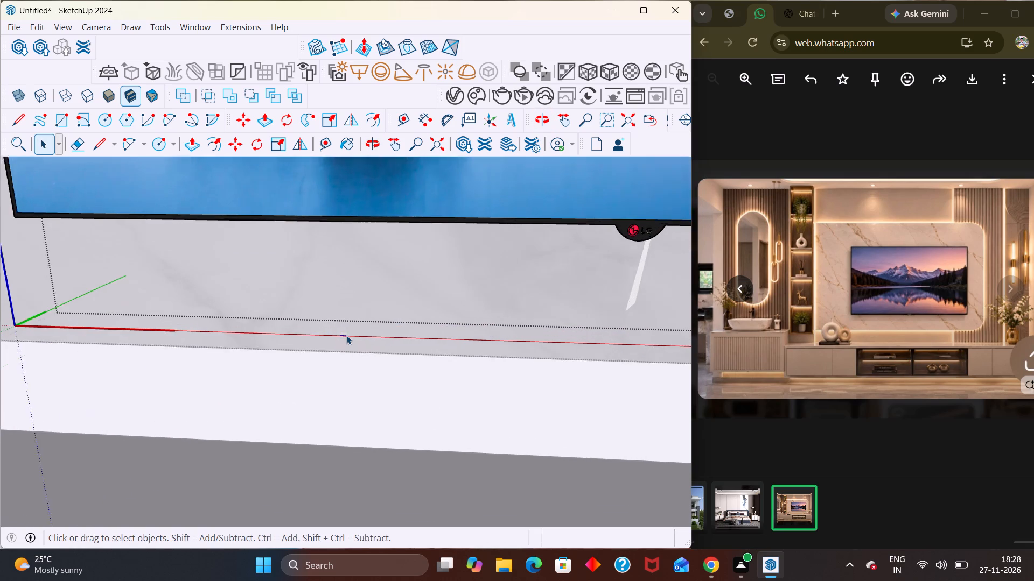
{"action": "scroll", "coordinate": [346, 335], "scroll_direction": "up", "scroll_amount": 8}
{"action": "key", "text": "e"}
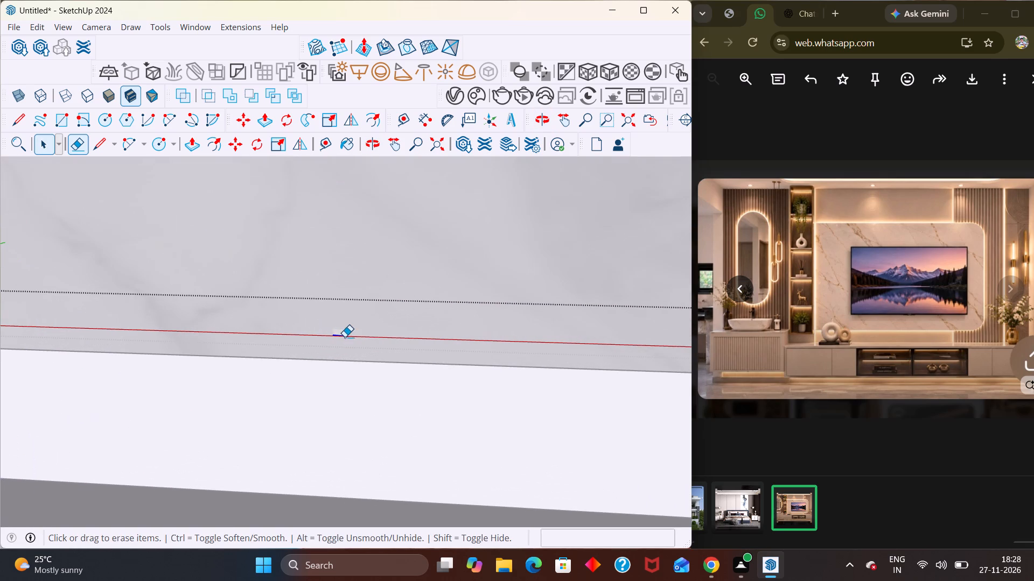
{"action": "left_click_drag", "start_coordinate": [344, 334], "coordinate": [336, 344]}
Delete the white leftover stand sliver beneath the TV's bottom-centre sensor and close the TV component.
{"action": "scroll", "coordinate": [335, 325], "scroll_direction": "down", "scroll_amount": 10}
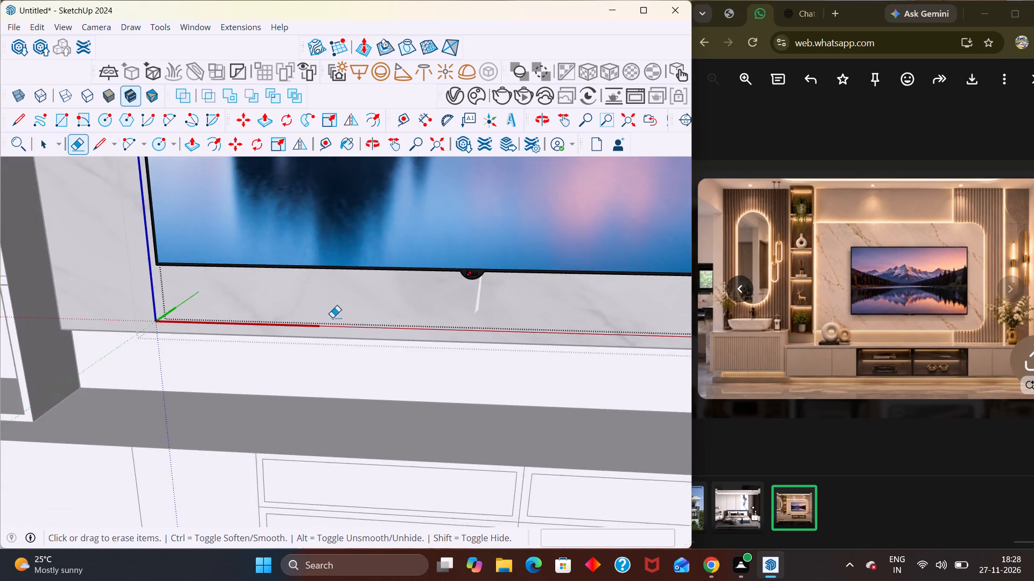
{"action": "scroll", "coordinate": [435, 275], "scroll_direction": "up", "scroll_amount": 1}
{"action": "middle_click_drag", "start_coordinate": [504, 299], "coordinate": [493, 242]}
{"action": "scroll", "coordinate": [498, 251], "scroll_direction": "up", "scroll_amount": 1}
{"action": "left_click_drag", "start_coordinate": [471, 275], "coordinate": [498, 285]}
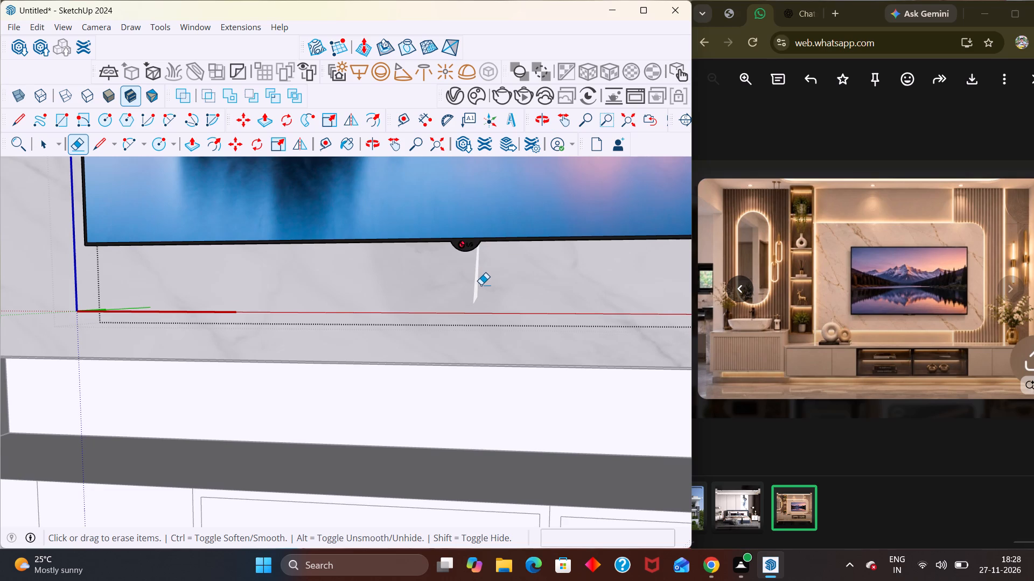
{"action": "left_click", "coordinate": [475, 285]}
{"action": "key", "text": "space"}
{"action": "left_click", "coordinate": [475, 285]}
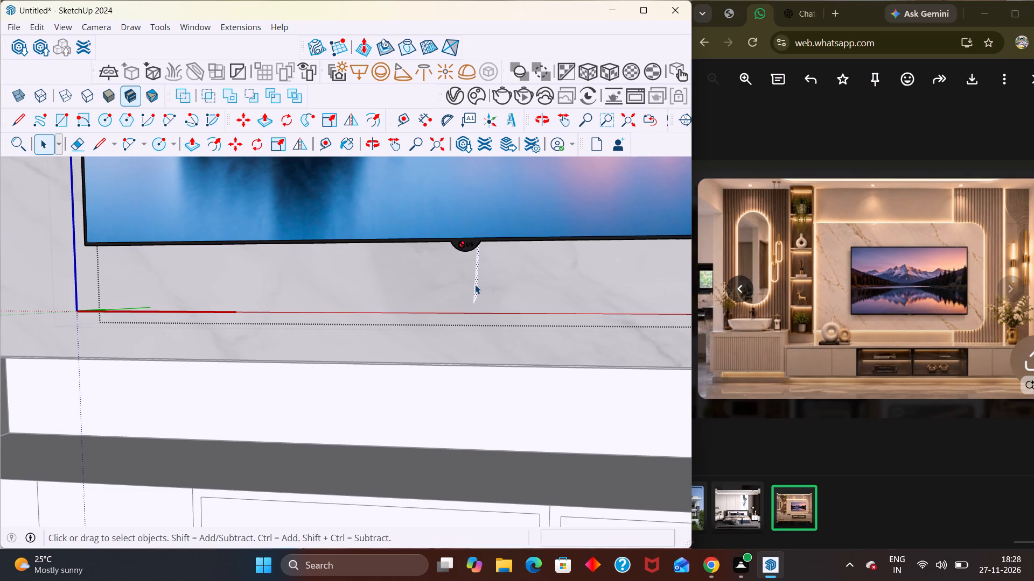
{"action": "key", "text": "Delete"}
{"action": "scroll", "coordinate": [475, 285], "scroll_direction": "down", "scroll_amount": 7}
{"action": "left_click", "coordinate": [412, 347]}
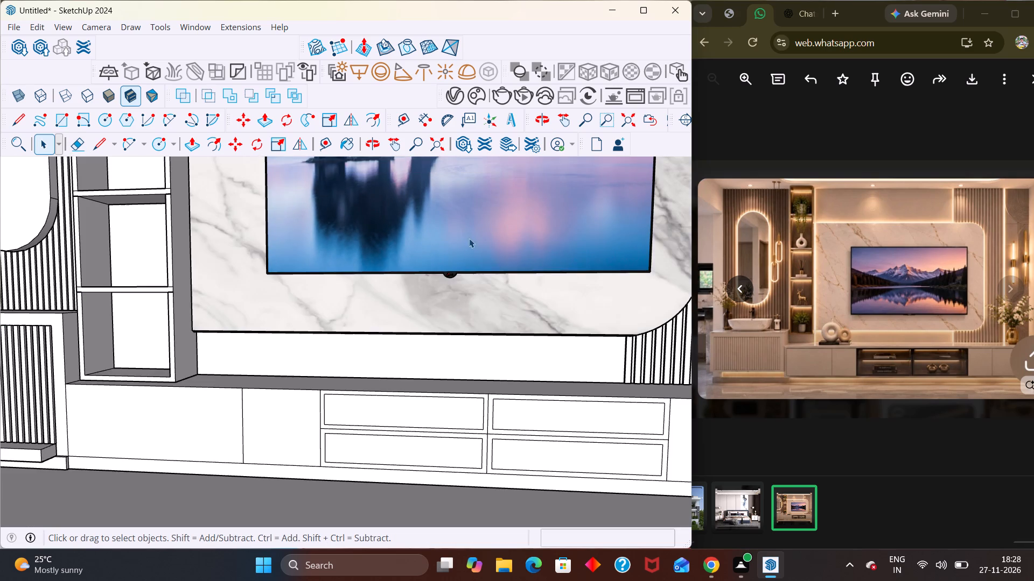
Inspect the cleaned-up TV on the marble panel from the front and at an angle.
{"action": "left_click", "coordinate": [469, 236]}
{"action": "scroll", "coordinate": [415, 294], "scroll_direction": "down", "scroll_amount": 13}
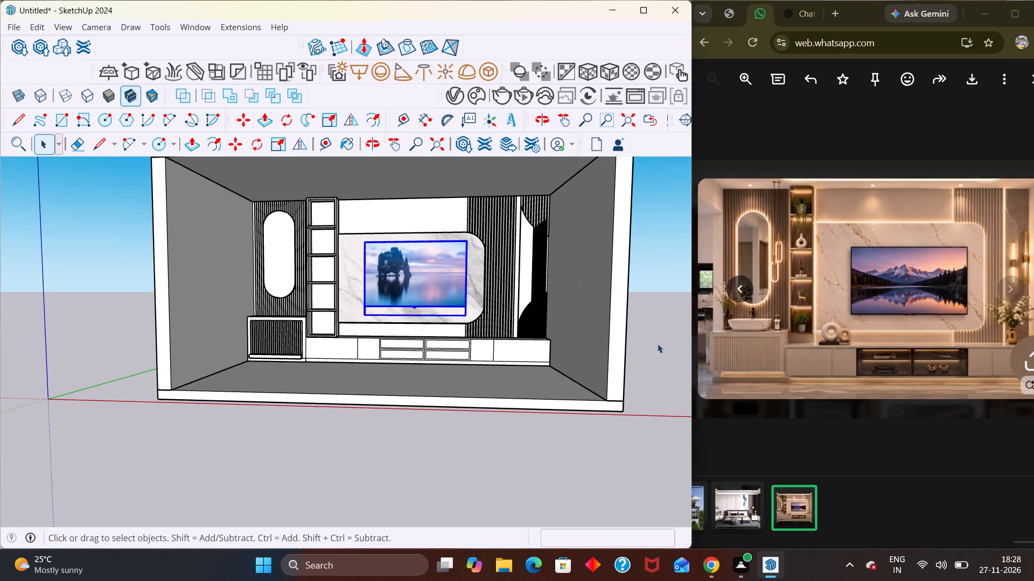
{"action": "left_click", "coordinate": [658, 344]}
{"action": "scroll", "coordinate": [488, 294], "scroll_direction": "up", "scroll_amount": 1}
{"action": "middle_click_drag", "start_coordinate": [472, 304], "coordinate": [395, 343]}
{"action": "scroll", "coordinate": [423, 293], "scroll_direction": "up", "scroll_amount": 3}
{"action": "middle_click_drag", "start_coordinate": [453, 329], "coordinate": [423, 293]}
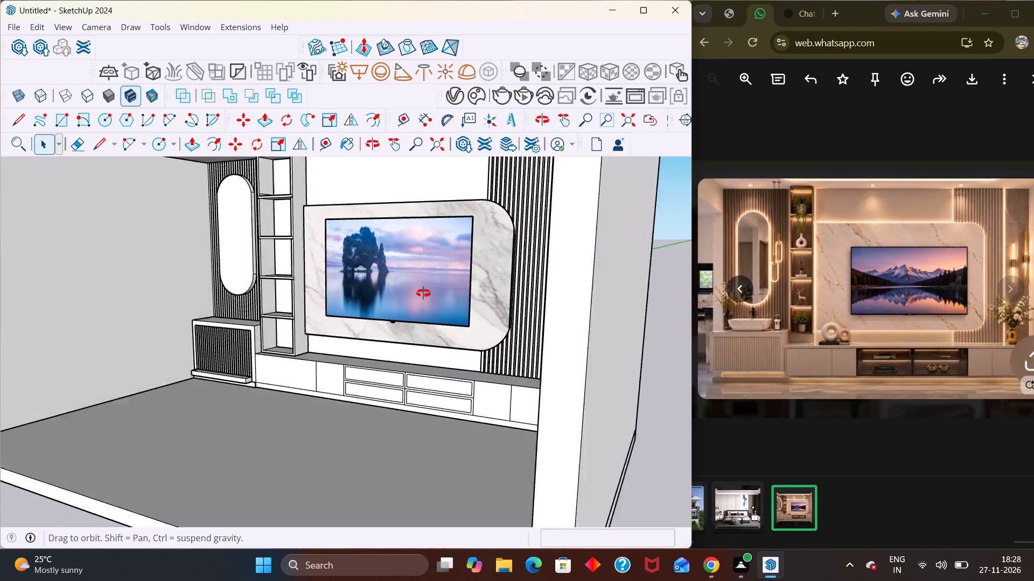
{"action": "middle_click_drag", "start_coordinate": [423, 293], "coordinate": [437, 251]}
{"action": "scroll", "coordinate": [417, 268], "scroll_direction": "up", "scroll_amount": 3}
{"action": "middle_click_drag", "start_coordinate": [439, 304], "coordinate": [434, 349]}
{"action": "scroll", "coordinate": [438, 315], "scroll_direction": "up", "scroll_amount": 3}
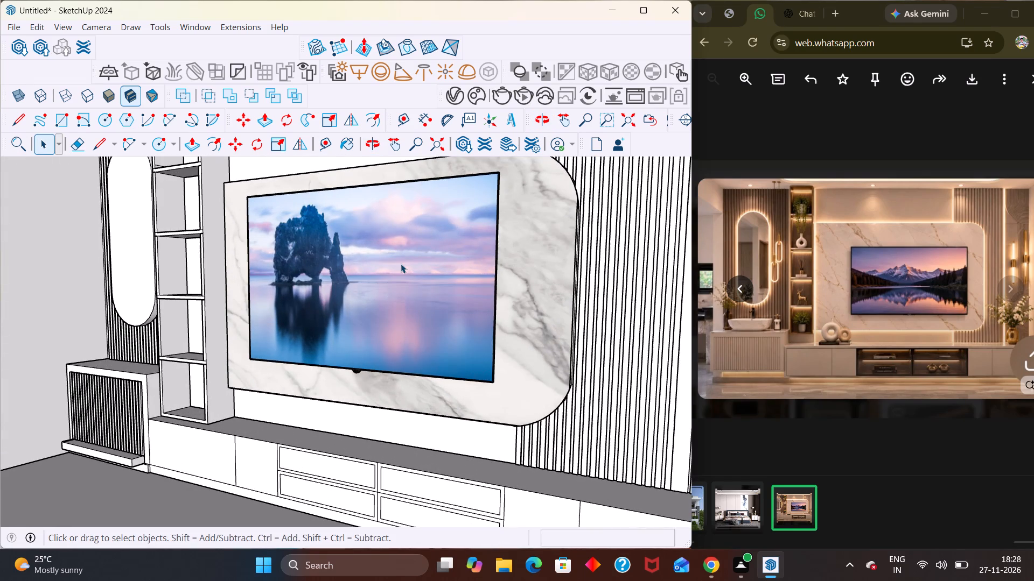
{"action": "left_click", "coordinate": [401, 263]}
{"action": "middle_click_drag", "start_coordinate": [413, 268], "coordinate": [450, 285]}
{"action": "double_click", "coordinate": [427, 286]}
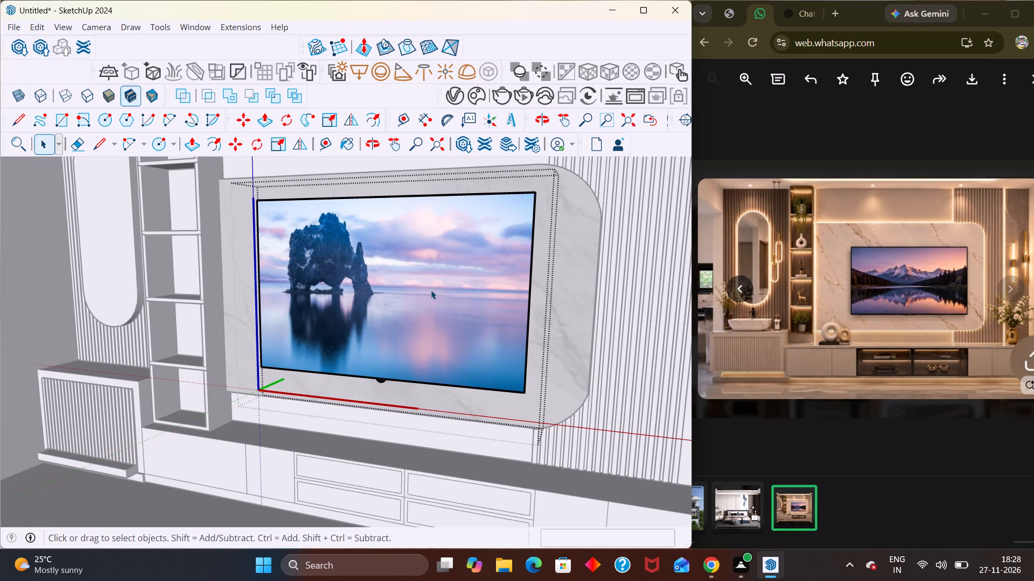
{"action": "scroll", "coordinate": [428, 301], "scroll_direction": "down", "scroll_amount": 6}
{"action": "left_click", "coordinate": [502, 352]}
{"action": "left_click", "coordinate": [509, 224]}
Scale the TV slightly shorter in height from the bottom-centre grip, keeping its top edge fixed.
{"action": "left_click", "coordinate": [425, 286]}
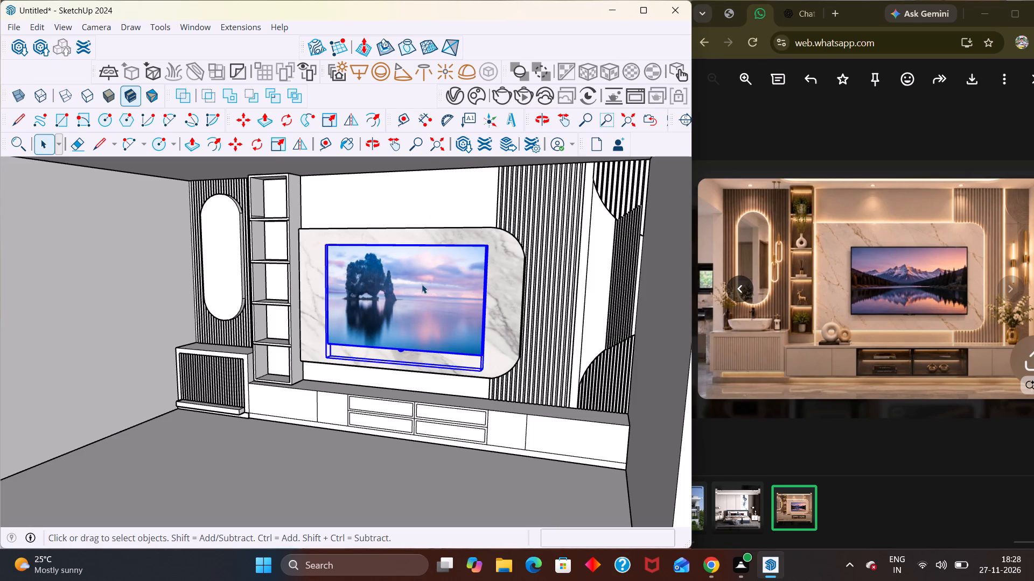
{"action": "key", "text": "s"}
{"action": "scroll", "coordinate": [406, 366], "scroll_direction": "up", "scroll_amount": 6}
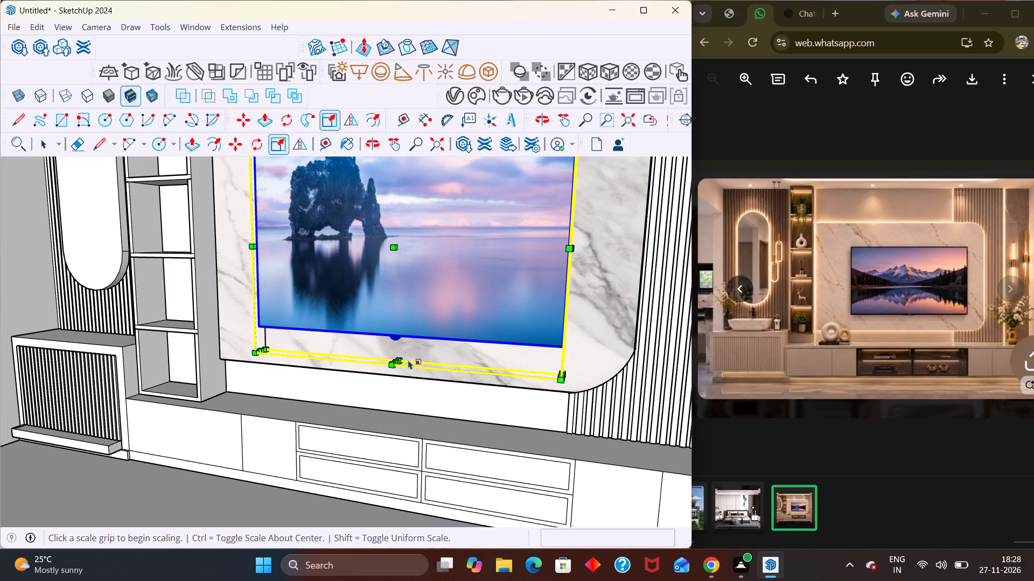
{"action": "scroll", "coordinate": [408, 356], "scroll_direction": "up", "scroll_amount": 7}
{"action": "left_click", "coordinate": [380, 374]}
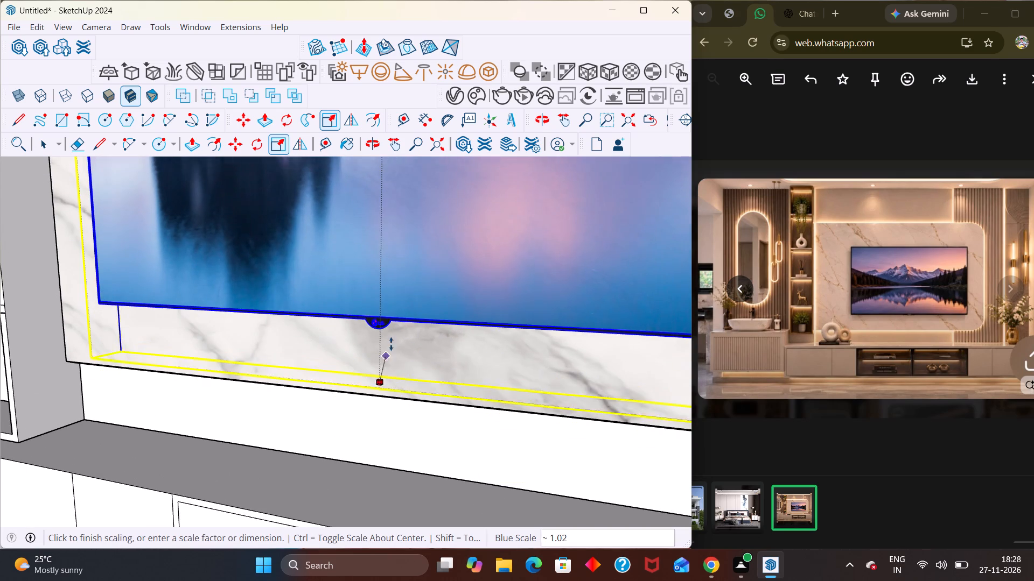
{"action": "left_click", "coordinate": [392, 318]}
{"action": "scroll", "coordinate": [388, 320], "scroll_direction": "down", "scroll_amount": 11}
{"action": "scroll", "coordinate": [409, 206], "scroll_direction": "up", "scroll_amount": 3}
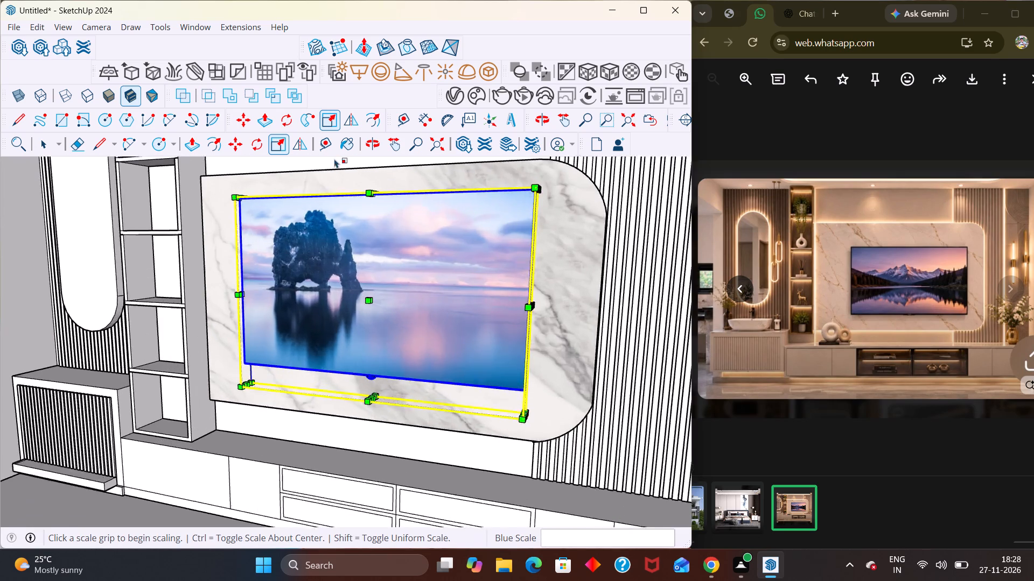
Scale the TV's height down slightly from the top-centre grip so its upper edge sits lower on the marble panel.
{"action": "scroll", "coordinate": [334, 159], "scroll_direction": "up", "scroll_amount": 2}
{"action": "middle_click_drag", "start_coordinate": [361, 199], "coordinate": [343, 331]}
{"action": "scroll", "coordinate": [337, 334], "scroll_direction": "up", "scroll_amount": 1}
{"action": "key", "text": "shift+z"}
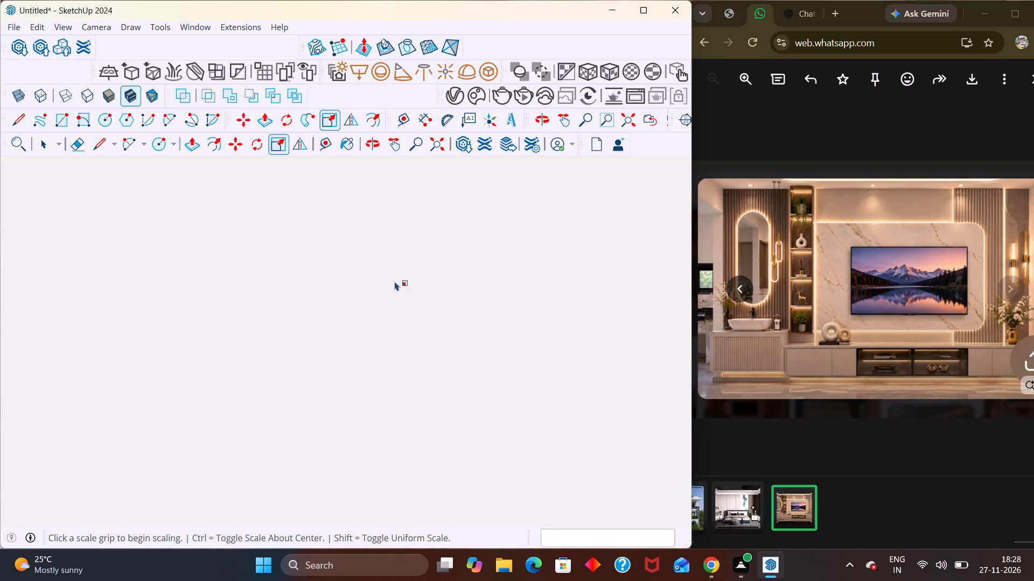
{"action": "middle_click_drag", "start_coordinate": [378, 312], "coordinate": [434, 222]}
{"action": "scroll", "coordinate": [466, 173], "scroll_direction": "up", "scroll_amount": 1}
{"action": "scroll", "coordinate": [400, 258], "scroll_direction": "up", "scroll_amount": 4}
{"action": "middle_click_drag", "start_coordinate": [394, 273], "coordinate": [403, 246]}
{"action": "scroll", "coordinate": [400, 258], "scroll_direction": "up", "scroll_amount": 2}
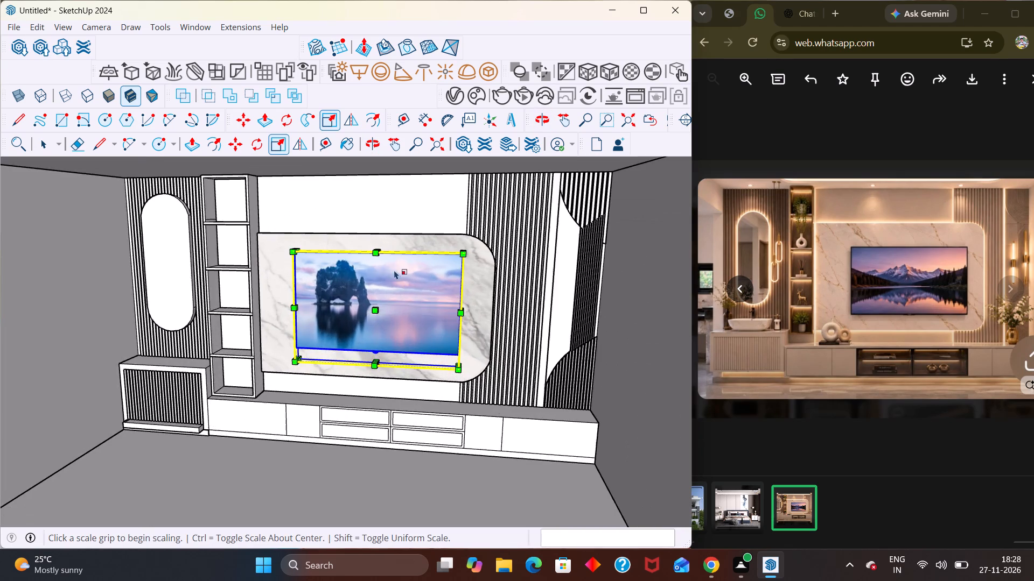
{"action": "scroll", "coordinate": [394, 270], "scroll_direction": "up", "scroll_amount": 5}
{"action": "middle_click", "coordinate": [381, 248]}
{"action": "scroll", "coordinate": [369, 280], "scroll_direction": "up", "scroll_amount": 3}
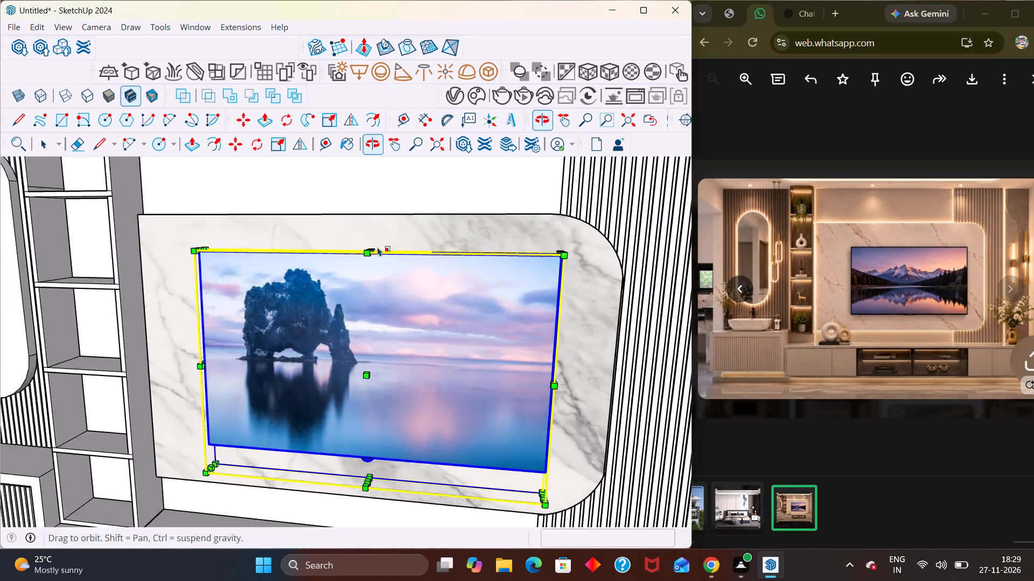
{"action": "scroll", "coordinate": [378, 247], "scroll_direction": "up", "scroll_amount": 4}
{"action": "middle_click_drag", "start_coordinate": [372, 261], "coordinate": [354, 316]}
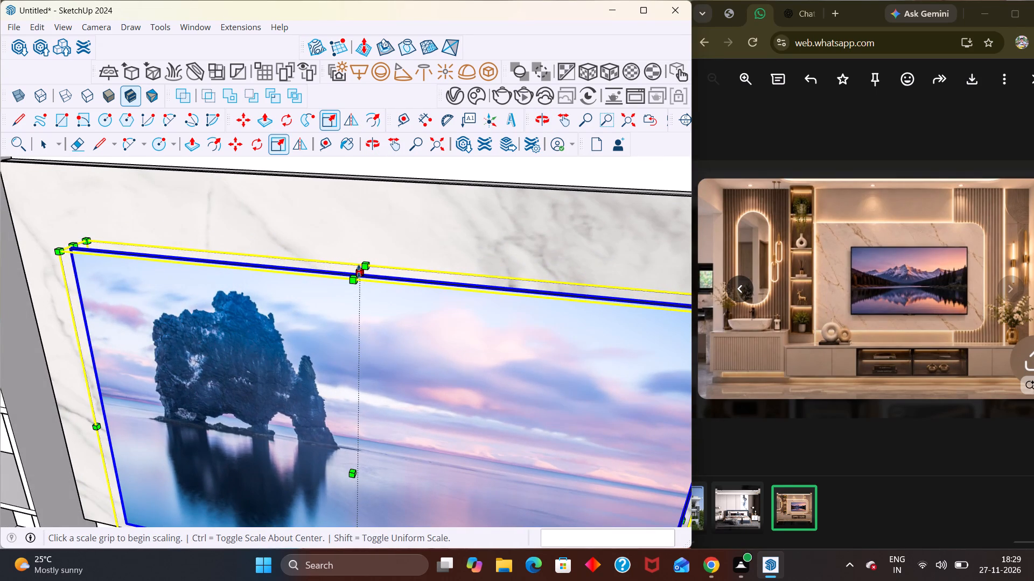
{"action": "left_click", "coordinate": [359, 271]}
{"action": "left_click", "coordinate": [365, 295]}
{"action": "scroll", "coordinate": [383, 278], "scroll_direction": "down", "scroll_amount": 6}
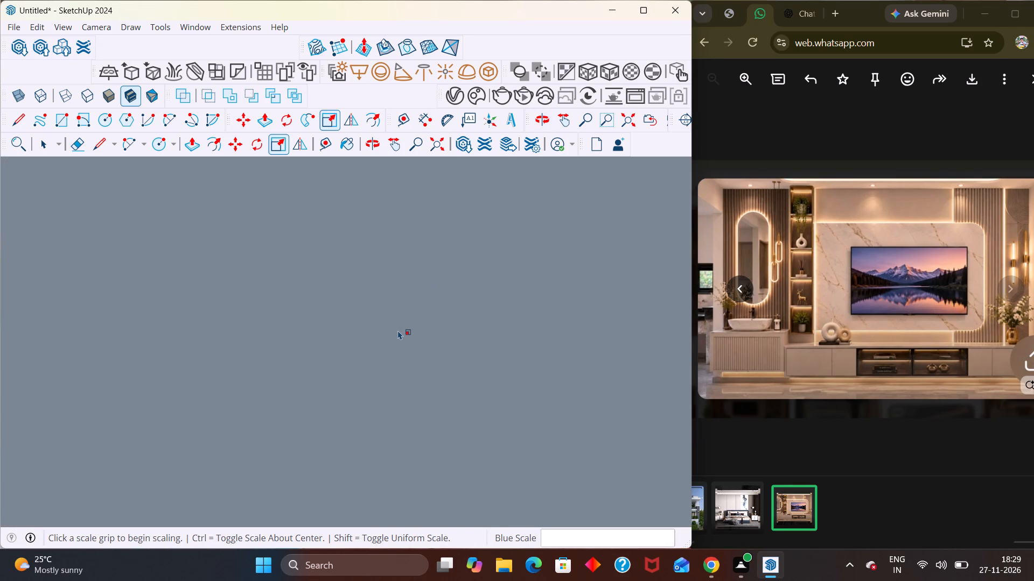
Scale the TV's height again from the top-centre grip by about 0.93 along the blue axis, then deselect it.
{"action": "key", "text": "shift+z"}
{"action": "middle_click_drag", "start_coordinate": [410, 340], "coordinate": [456, 246]}
{"action": "scroll", "coordinate": [456, 246], "scroll_direction": "up", "scroll_amount": 6}
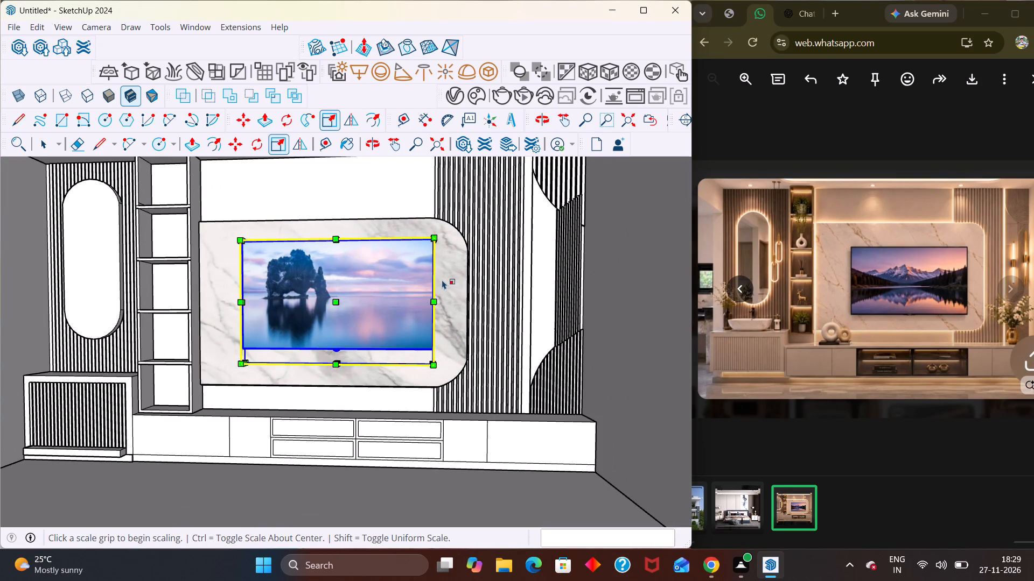
{"action": "scroll", "coordinate": [446, 261], "scroll_direction": "up", "scroll_amount": 4}
{"action": "middle_click_drag", "start_coordinate": [317, 264], "coordinate": [285, 365]}
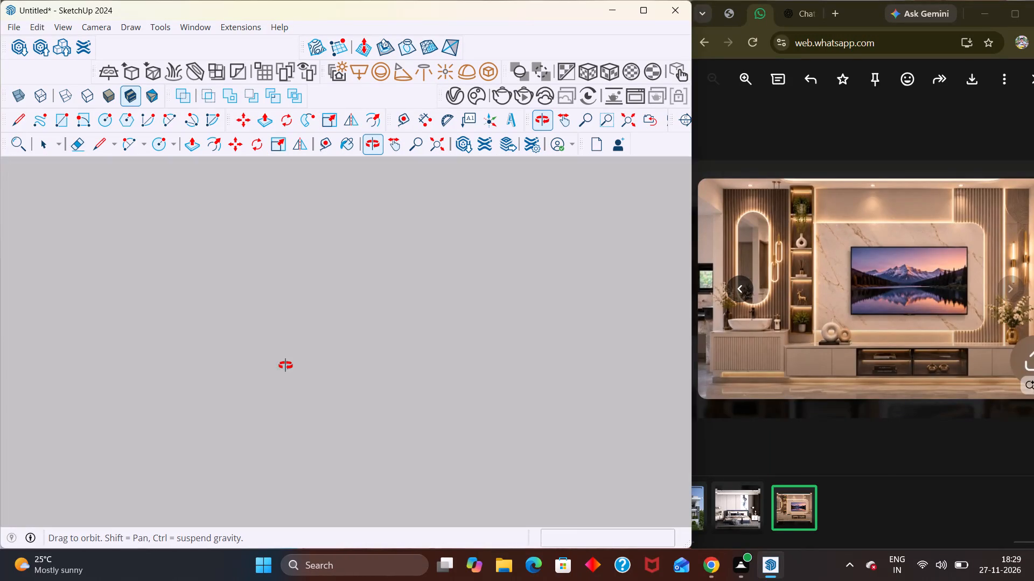
{"action": "middle_click_drag", "start_coordinate": [285, 365], "coordinate": [294, 300]}
{"action": "scroll", "coordinate": [295, 301], "scroll_direction": "up", "scroll_amount": 2}
{"action": "middle_click_drag", "start_coordinate": [291, 290], "coordinate": [284, 335]}
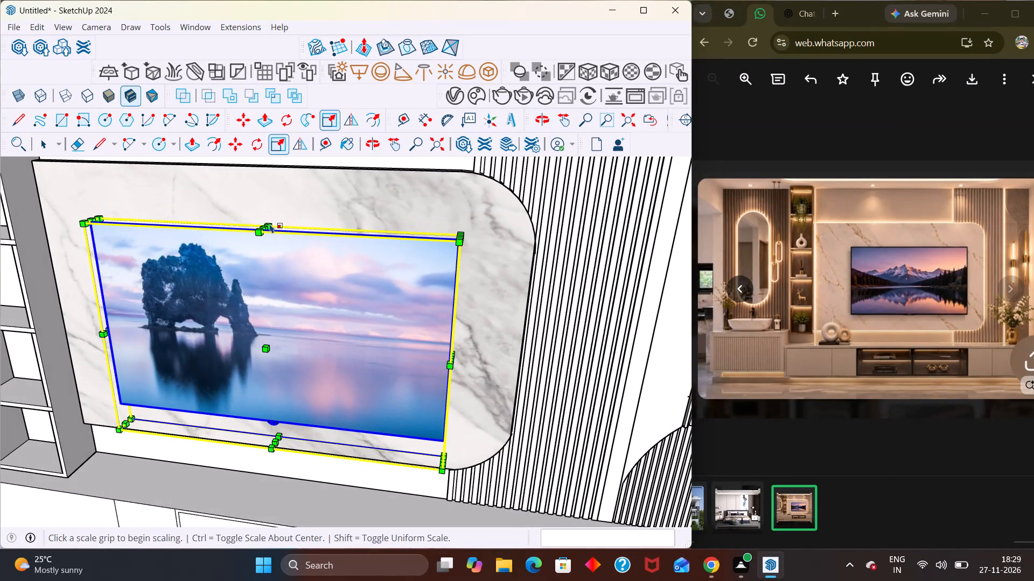
{"action": "left_click", "coordinate": [269, 225]}
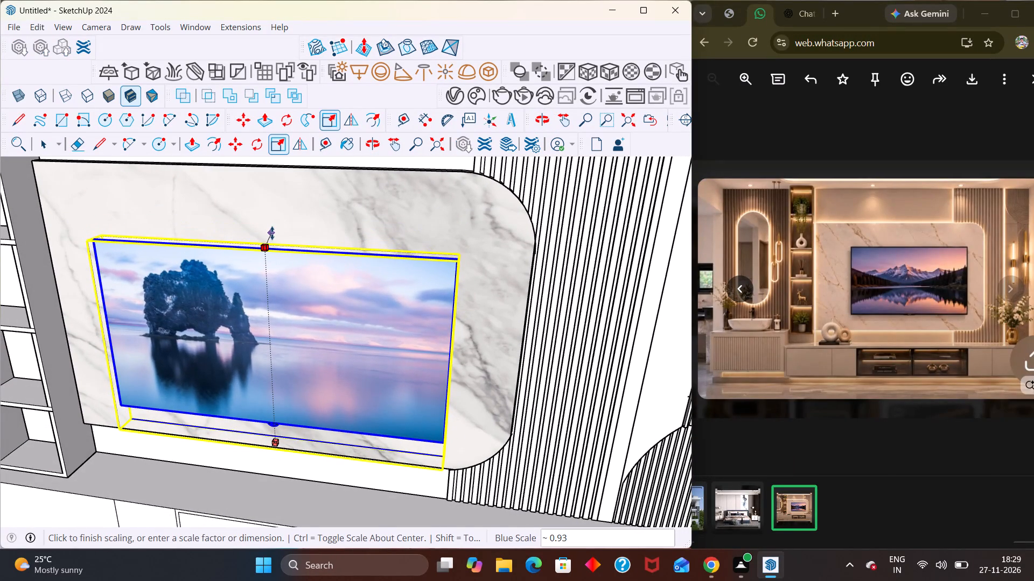
{"action": "left_click", "coordinate": [272, 233]}
{"action": "scroll", "coordinate": [272, 233], "scroll_direction": "down", "scroll_amount": 16}
{"action": "key", "text": "space"}
{"action": "left_click", "coordinate": [520, 328]}
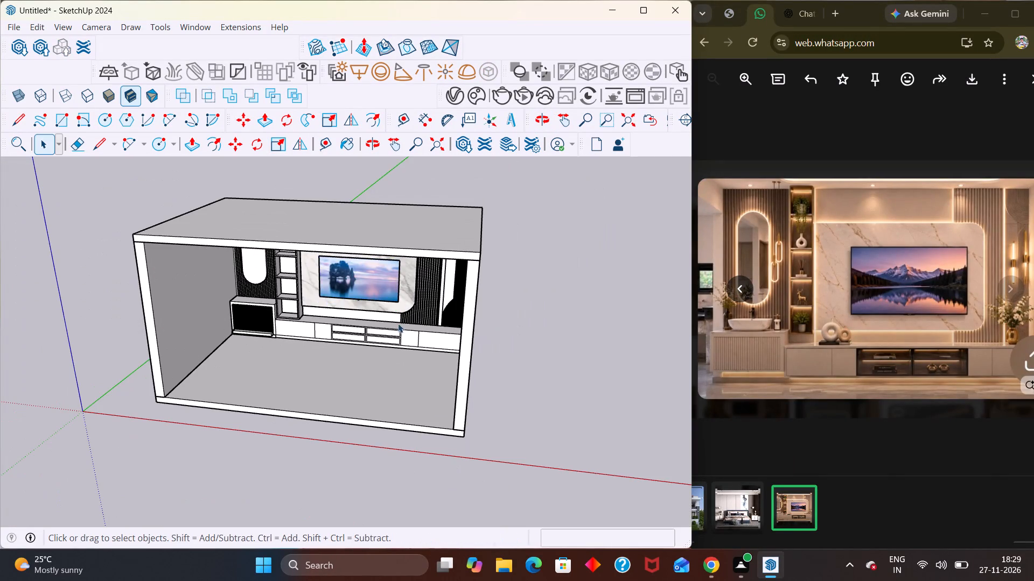
Move the TV slightly by its lower corner beside the fluted panel to adjust its placement on the marble, then deselect it.
{"action": "middle_click_drag", "start_coordinate": [398, 323], "coordinate": [387, 246]}
{"action": "scroll", "coordinate": [386, 253], "scroll_direction": "up", "scroll_amount": 6}
{"action": "left_click", "coordinate": [368, 302]}
{"action": "scroll", "coordinate": [390, 304], "scroll_direction": "up", "scroll_amount": 4}
{"action": "middle_click_drag", "start_coordinate": [405, 340], "coordinate": [358, 344]}
{"action": "scroll", "coordinate": [393, 342], "scroll_direction": "up", "scroll_amount": 2}
{"action": "middle_click_drag", "start_coordinate": [436, 354], "coordinate": [445, 360]}
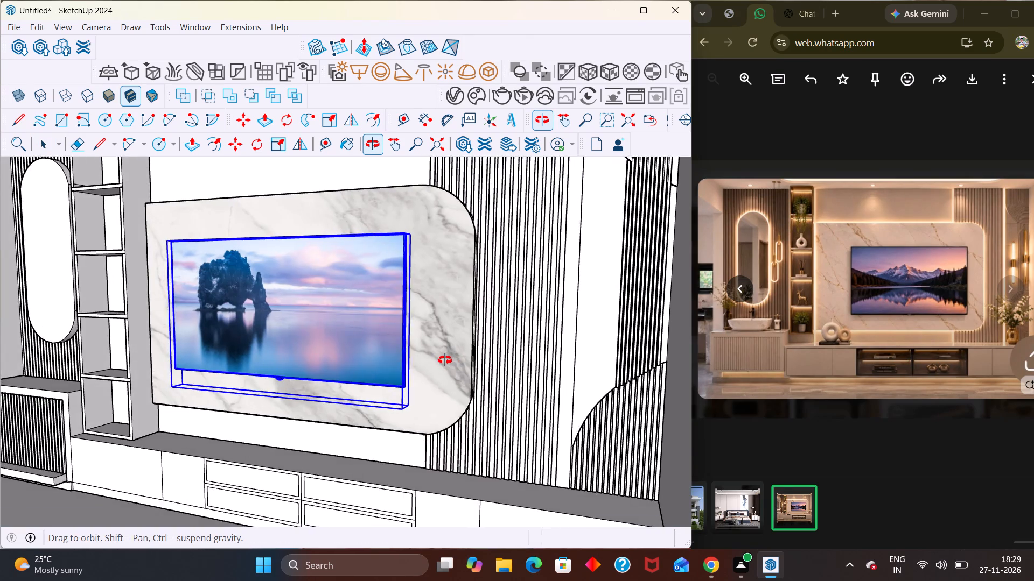
{"action": "middle_click_drag", "start_coordinate": [445, 360], "coordinate": [443, 359]}
{"action": "scroll", "coordinate": [445, 360], "scroll_direction": "up", "scroll_amount": 2}
{"action": "middle_click", "coordinate": [443, 358]}
{"action": "key", "text": "m"}
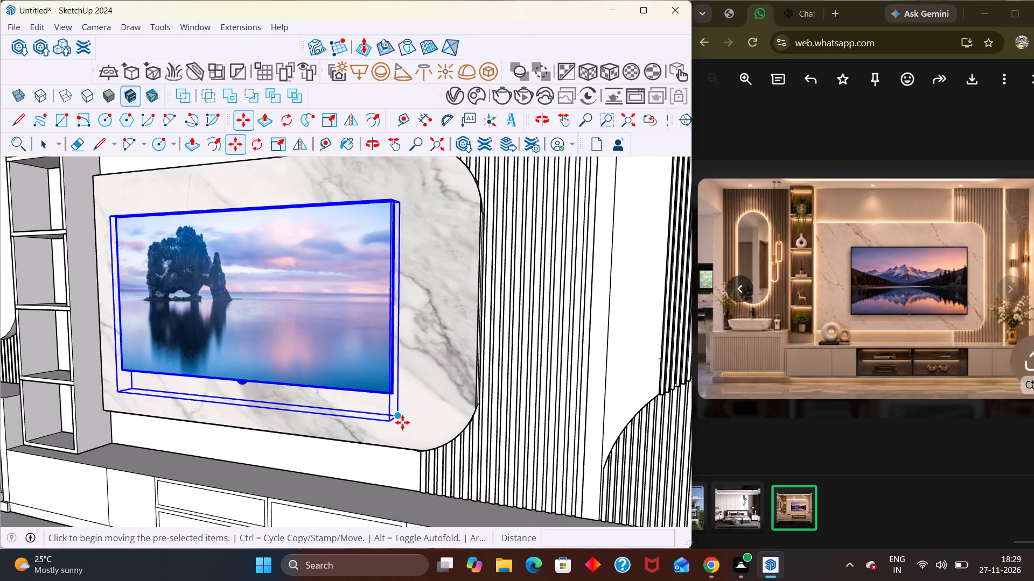
{"action": "left_click", "coordinate": [402, 422]}
{"action": "middle_click_drag", "start_coordinate": [421, 396], "coordinate": [397, 428]}
{"action": "left_click", "coordinate": [399, 415]}
{"action": "middle_click_drag", "start_coordinate": [398, 408], "coordinate": [320, 434]}
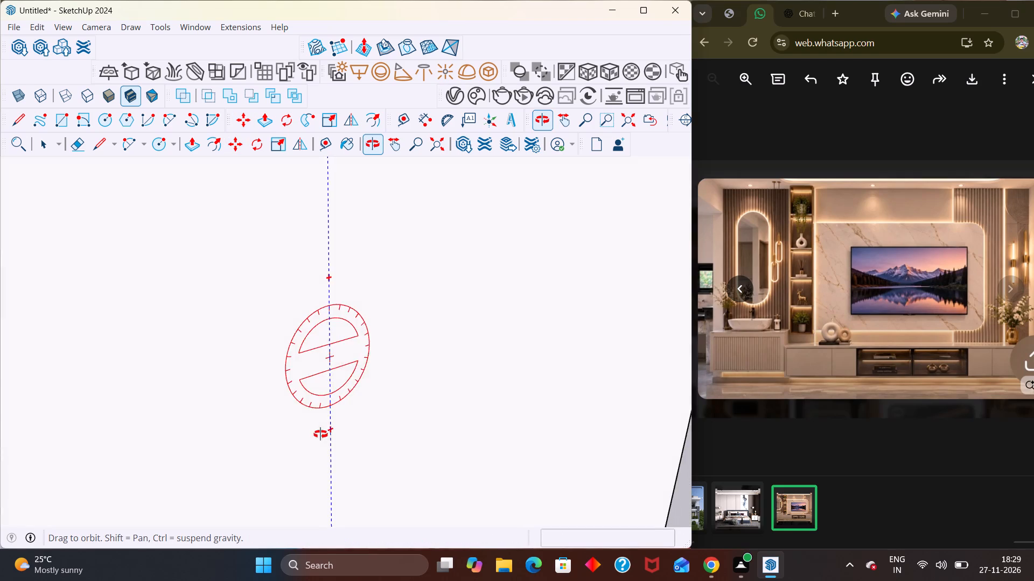
{"action": "middle_click_drag", "start_coordinate": [320, 434], "coordinate": [387, 428]}
{"action": "scroll", "coordinate": [387, 428], "scroll_direction": "up", "scroll_amount": 3}
{"action": "middle_click_drag", "start_coordinate": [399, 438], "coordinate": [386, 444]}
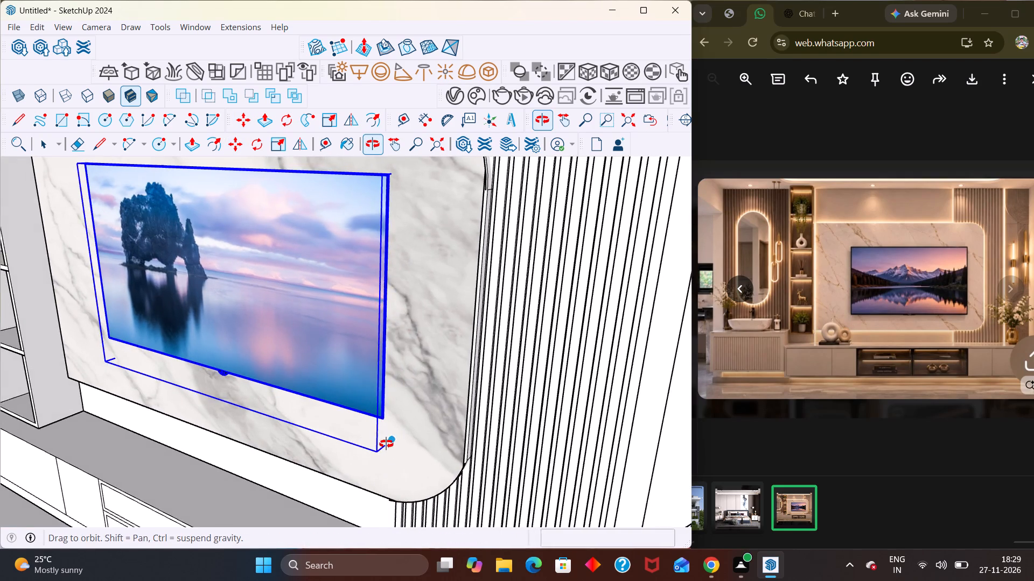
{"action": "middle_click_drag", "start_coordinate": [386, 444], "coordinate": [380, 448]}
{"action": "left_click", "coordinate": [380, 445]}
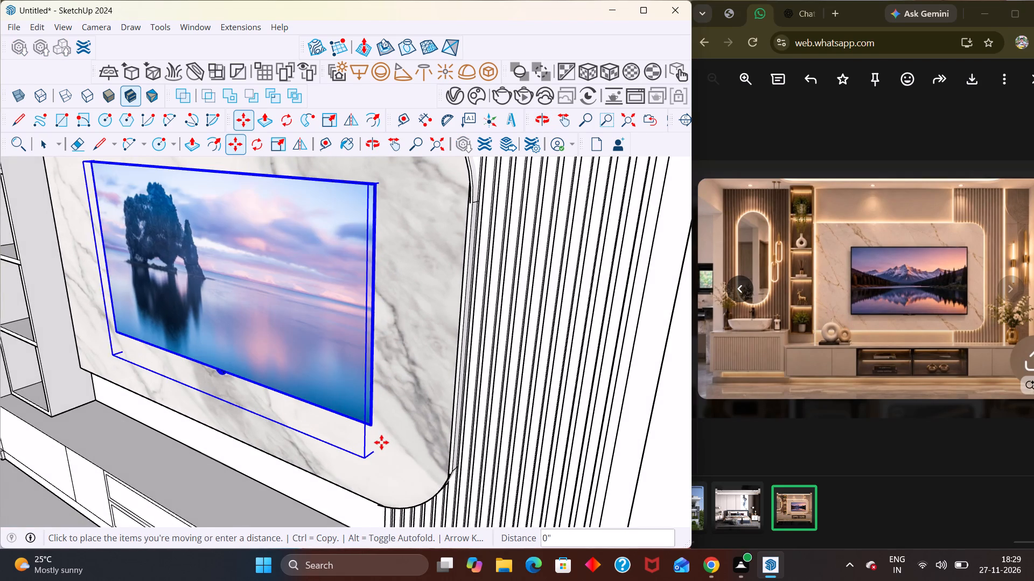
{"action": "left_click", "coordinate": [381, 442]}
{"action": "scroll", "coordinate": [372, 439], "scroll_direction": "down", "scroll_amount": 1}
{"action": "scroll", "coordinate": [372, 439], "scroll_direction": "up", "scroll_amount": 1}
{"action": "scroll", "coordinate": [372, 439], "scroll_direction": "down", "scroll_amount": 6}
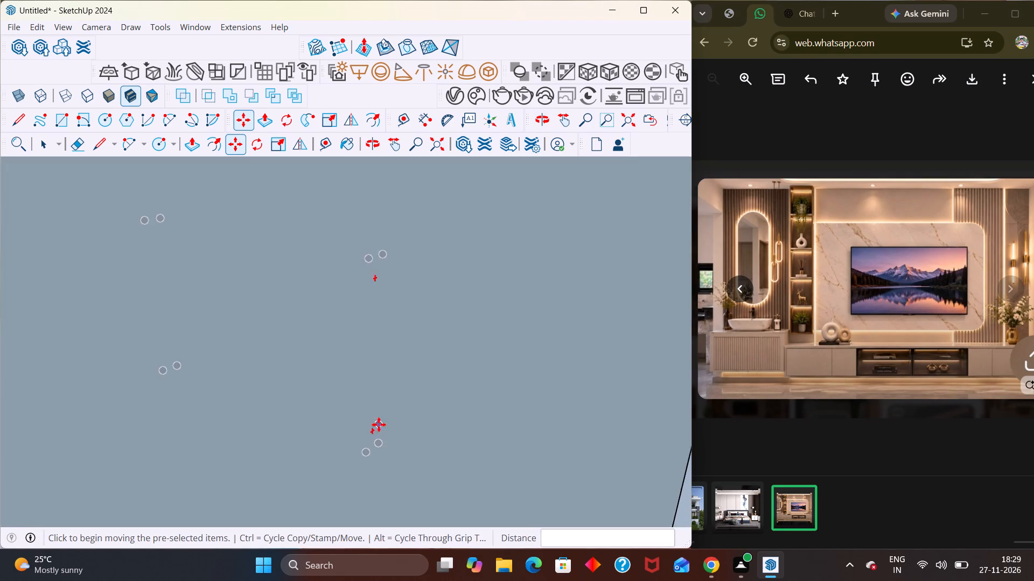
{"action": "scroll", "coordinate": [379, 424], "scroll_direction": "down", "scroll_amount": 2}
{"action": "scroll", "coordinate": [383, 424], "scroll_direction": "up", "scroll_amount": 1}
{"action": "scroll", "coordinate": [396, 421], "scroll_direction": "down", "scroll_amount": 1}
{"action": "key", "text": "shift+z"}
{"action": "scroll", "coordinate": [403, 406], "scroll_direction": "down", "scroll_amount": 5}
{"action": "key", "text": "space"}
{"action": "left_click", "coordinate": [502, 433]}
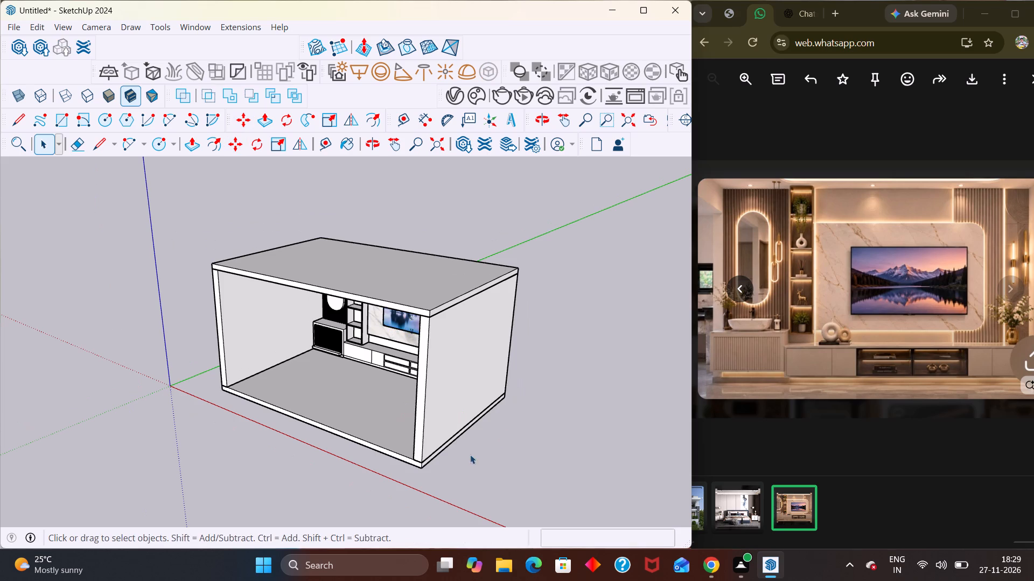
Examine the TV's size and centring on the marble panel from the front and at an angle against the reference image.
{"action": "middle_click_drag", "start_coordinate": [424, 456], "coordinate": [530, 334]}
{"action": "scroll", "coordinate": [530, 334], "scroll_direction": "up", "scroll_amount": 7}
{"action": "middle_click_drag", "start_coordinate": [382, 329], "coordinate": [368, 412]}
{"action": "scroll", "coordinate": [366, 409], "scroll_direction": "up", "scroll_amount": 3}
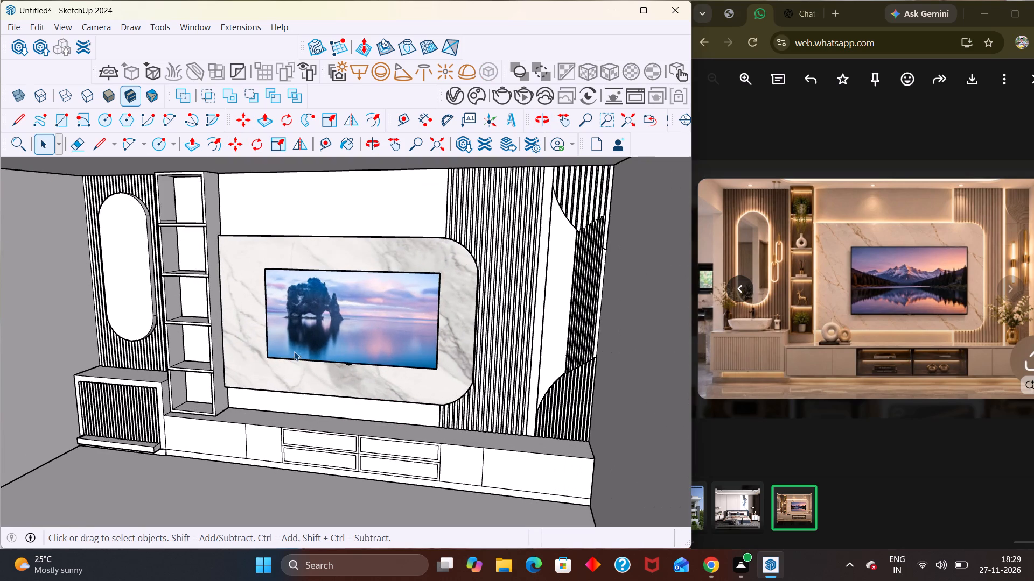
{"action": "scroll", "coordinate": [317, 340], "scroll_direction": "down", "scroll_amount": 4}
{"action": "scroll", "coordinate": [391, 320], "scroll_direction": "down", "scroll_amount": 1}
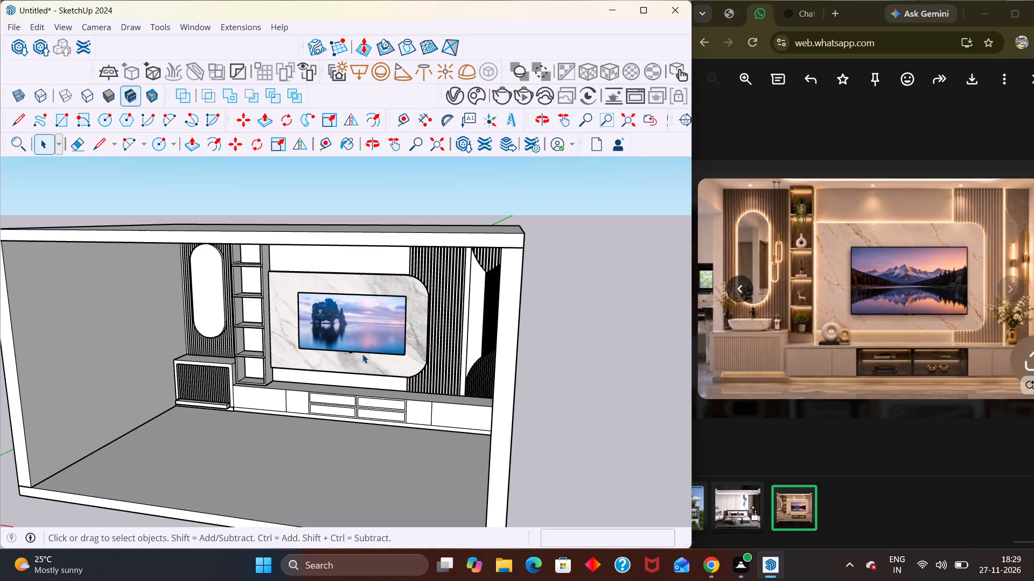
{"action": "middle_click_drag", "start_coordinate": [363, 355], "coordinate": [435, 316]}
{"action": "scroll", "coordinate": [435, 316], "scroll_direction": "up", "scroll_amount": 2}
{"action": "scroll", "coordinate": [317, 336], "scroll_direction": "up", "scroll_amount": 3}
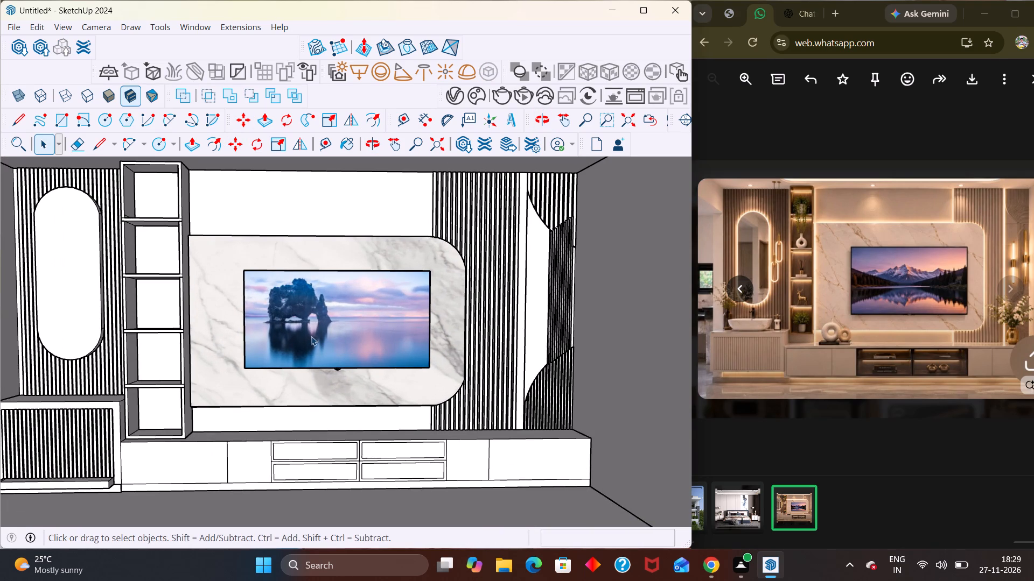
Stretch the TV's height slightly downward from the bottom-centre grip along the blue axis, then deselect it.
{"action": "left_click", "coordinate": [346, 342]}
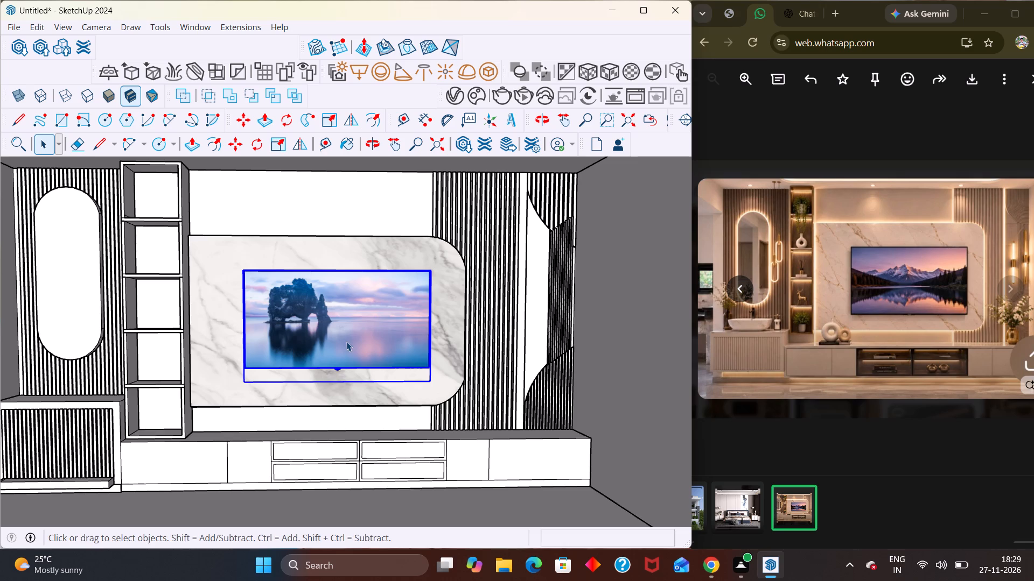
{"action": "key", "text": "s"}
{"action": "scroll", "coordinate": [338, 351], "scroll_direction": "up", "scroll_amount": 5}
{"action": "middle_click_drag", "start_coordinate": [333, 392], "coordinate": [344, 317]}
{"action": "scroll", "coordinate": [333, 392], "scroll_direction": "up", "scroll_amount": 6}
{"action": "left_click", "coordinate": [333, 388]}
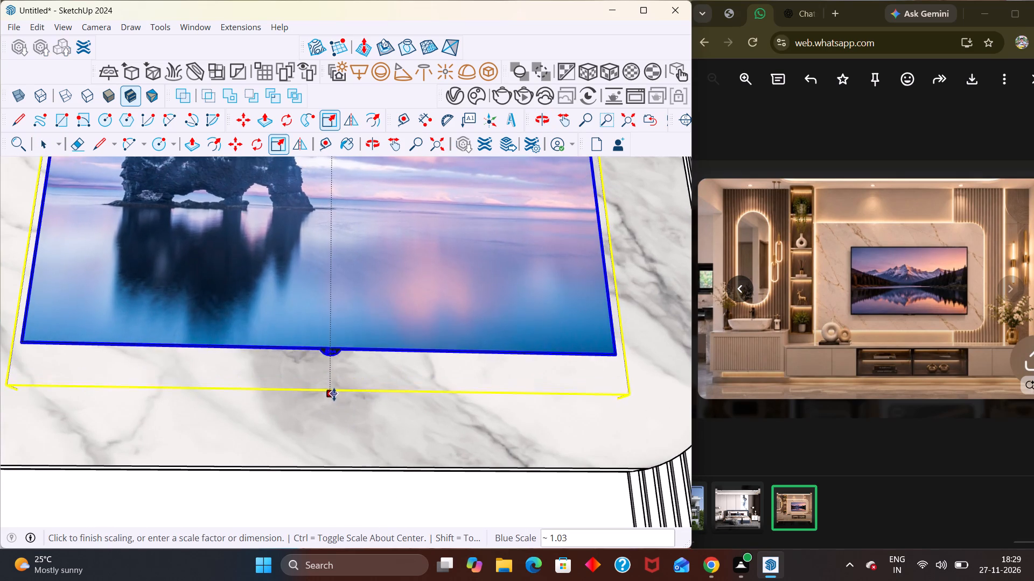
{"action": "left_click", "coordinate": [333, 417]}
{"action": "scroll", "coordinate": [330, 419], "scroll_direction": "down", "scroll_amount": 6}
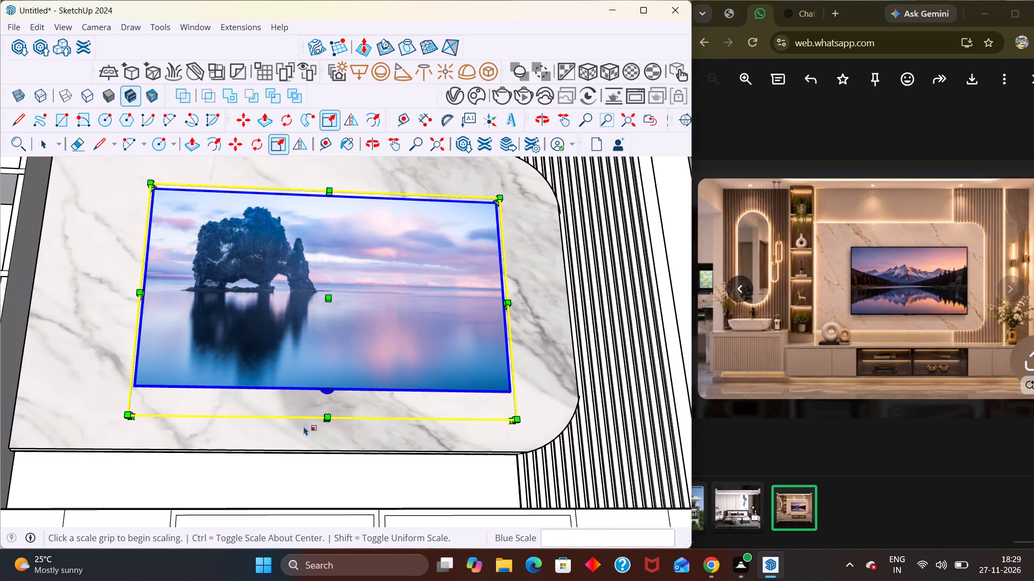
{"action": "scroll", "coordinate": [304, 426], "scroll_direction": "down", "scroll_amount": 14}
{"action": "key", "text": "space"}
{"action": "left_click", "coordinate": [541, 442]}
Move the TV about 2 5/16" along the red axis toward the marble panel's rounded end, then deselect it.
{"action": "middle_click_drag", "start_coordinate": [326, 415], "coordinate": [311, 477]}
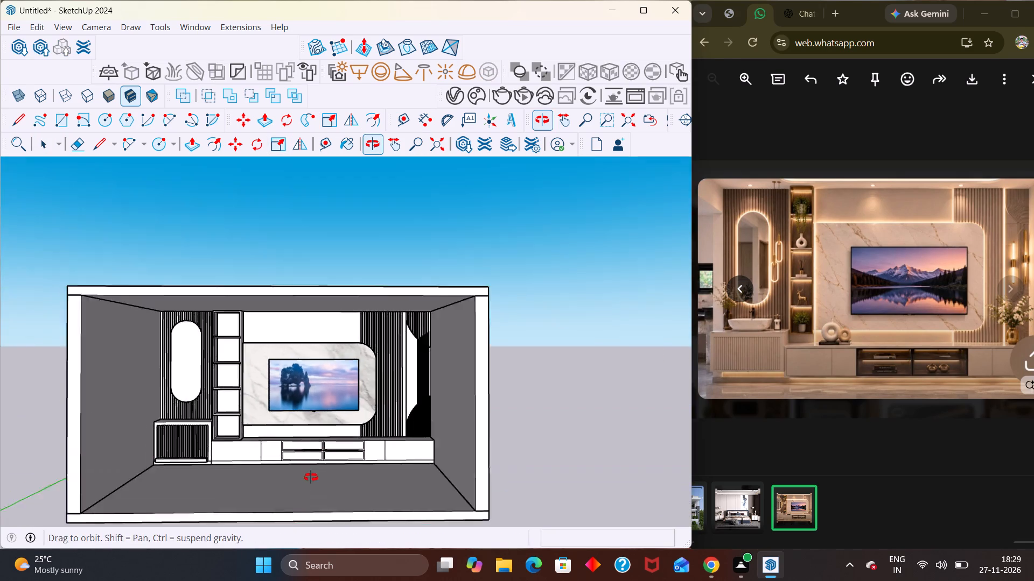
{"action": "middle_click_drag", "start_coordinate": [311, 477], "coordinate": [295, 440]}
{"action": "scroll", "coordinate": [311, 477], "scroll_direction": "up", "scroll_amount": 7}
{"action": "middle_click_drag", "start_coordinate": [316, 388], "coordinate": [276, 463]}
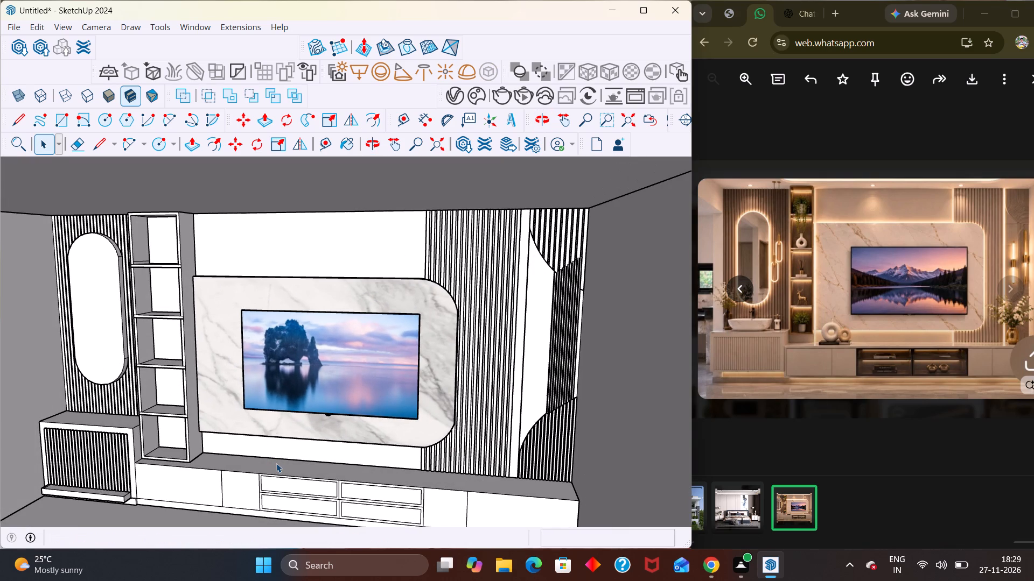
{"action": "middle_click_drag", "start_coordinate": [375, 457], "coordinate": [399, 455]}
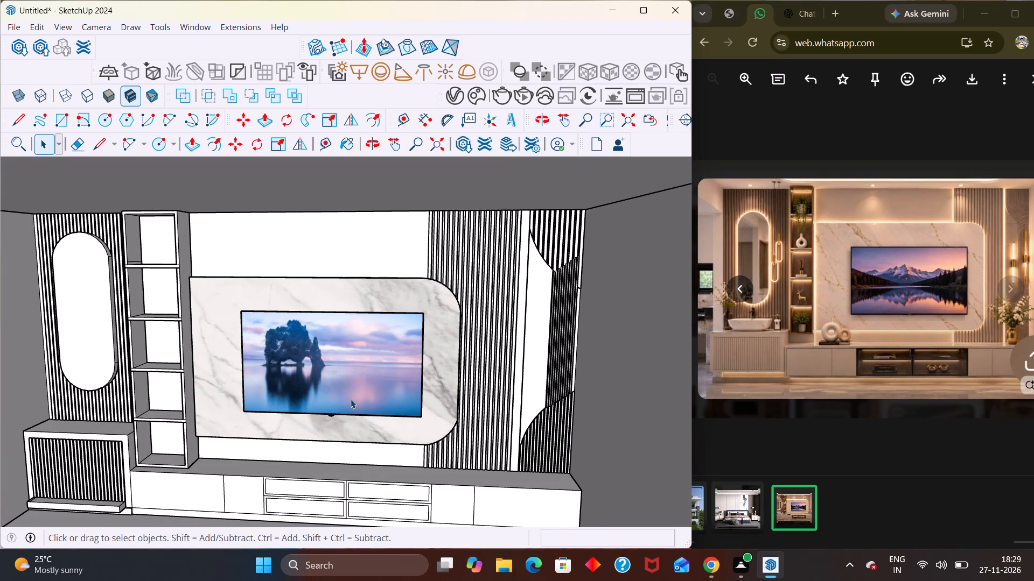
{"action": "left_click", "coordinate": [351, 399]}
{"action": "key", "text": "m"}
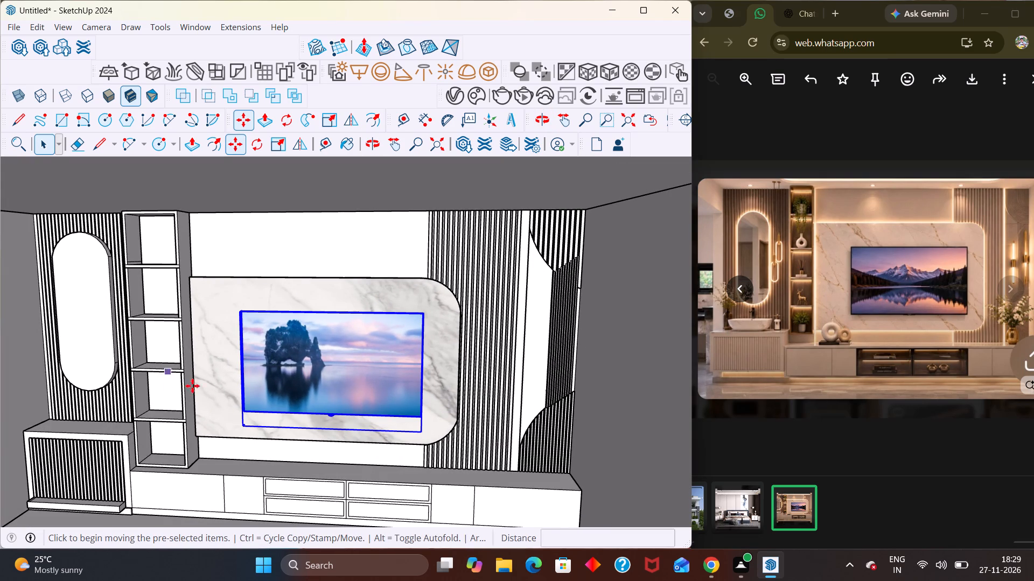
{"action": "left_click", "coordinate": [245, 413]}
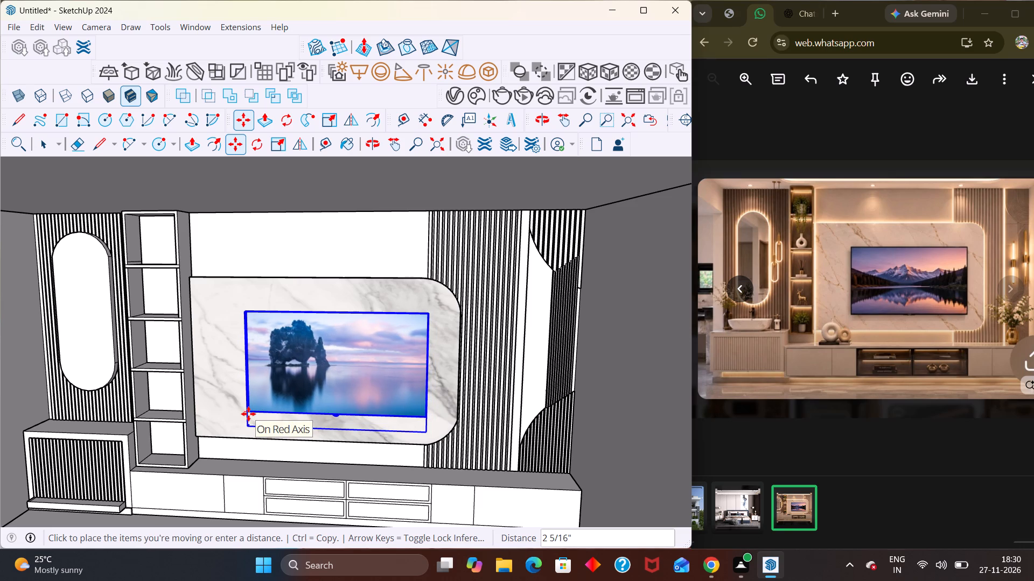
{"action": "left_click", "coordinate": [248, 414]}
{"action": "scroll", "coordinate": [260, 381], "scroll_direction": "down", "scroll_amount": 5}
{"action": "key", "text": "space"}
{"action": "left_click", "coordinate": [593, 375]}
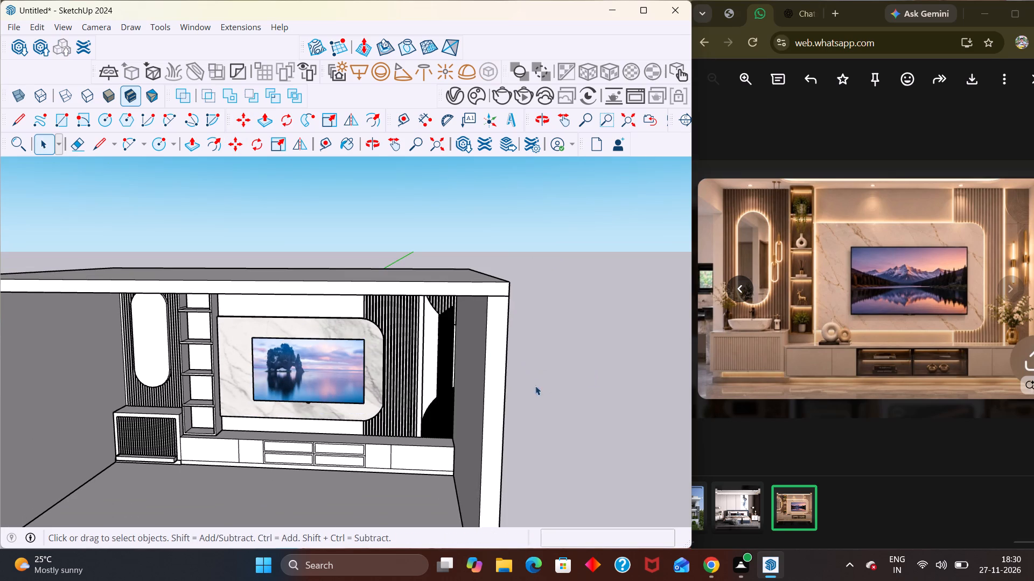
Examine the TV wall from the front, from above and at an angle against the reference image.
{"action": "middle_click_drag", "start_coordinate": [404, 419], "coordinate": [379, 378]}
{"action": "scroll", "coordinate": [383, 385], "scroll_direction": "up", "scroll_amount": 2}
{"action": "middle_click_drag", "start_coordinate": [409, 433], "coordinate": [435, 417]}
{"action": "scroll", "coordinate": [431, 429], "scroll_direction": "down", "scroll_amount": 6}
{"action": "middle_click_drag", "start_coordinate": [389, 435], "coordinate": [412, 462]}
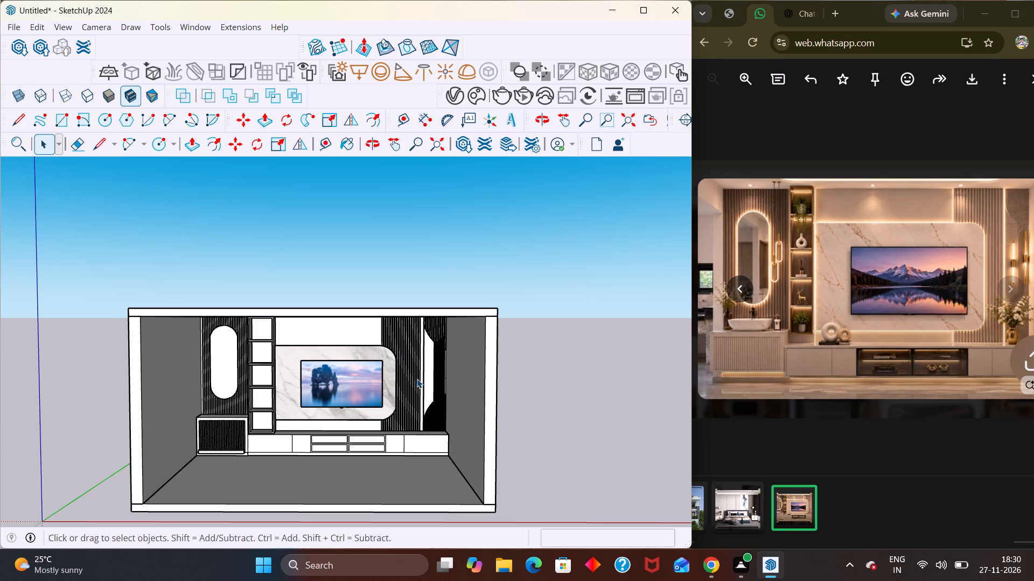
{"action": "scroll", "coordinate": [531, 341], "scroll_direction": "down", "scroll_amount": 2}
{"action": "scroll", "coordinate": [428, 418], "scroll_direction": "down", "scroll_amount": 2}
{"action": "middle_click_drag", "start_coordinate": [417, 424], "coordinate": [344, 395]}
{"action": "scroll", "coordinate": [344, 395], "scroll_direction": "up", "scroll_amount": 1}
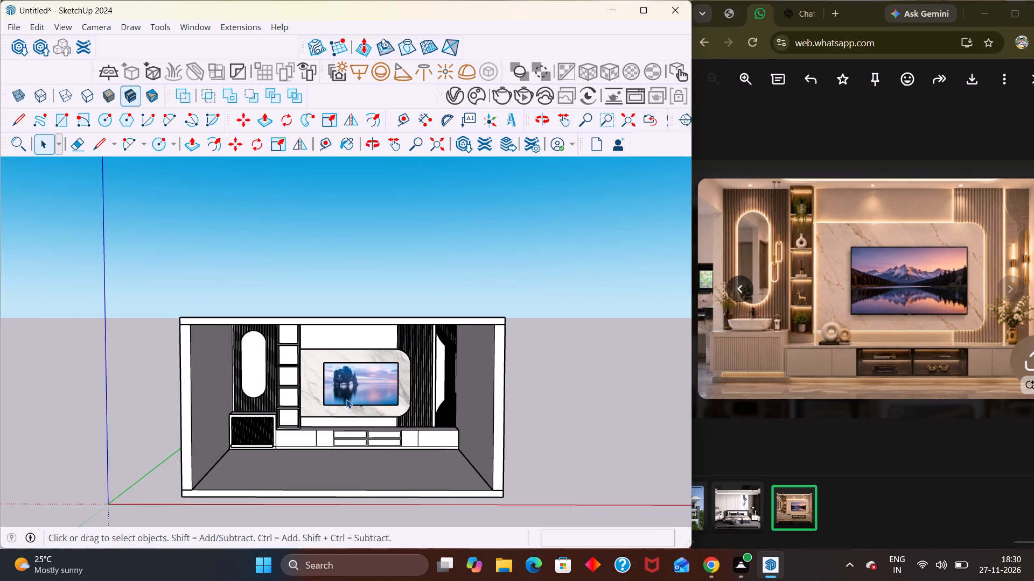
{"action": "scroll", "coordinate": [346, 399], "scroll_direction": "down", "scroll_amount": 1}
{"action": "middle_click_drag", "start_coordinate": [383, 408], "coordinate": [367, 378]}
{"action": "scroll", "coordinate": [376, 383], "scroll_direction": "up", "scroll_amount": 3}
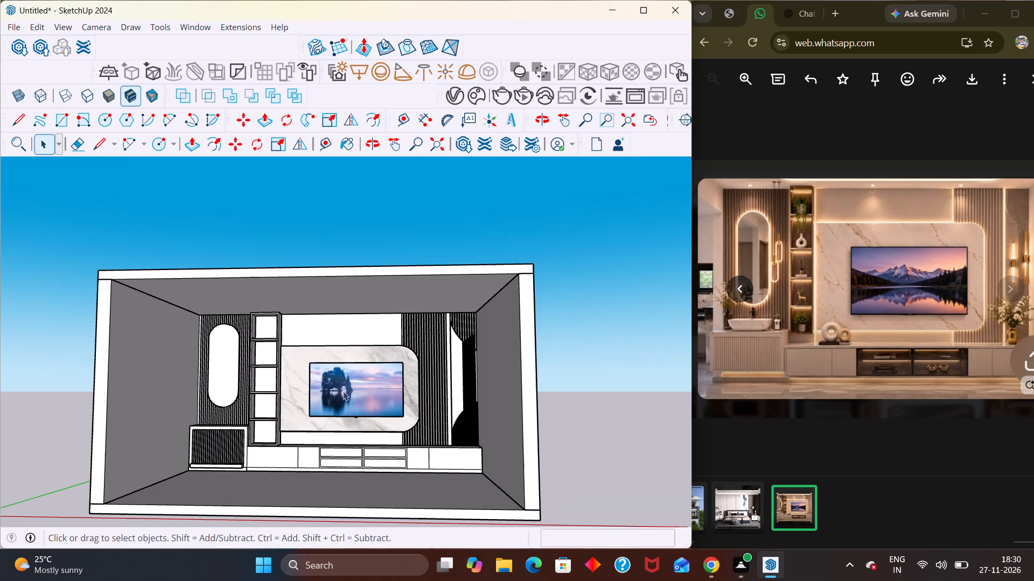
{"action": "middle_click", "coordinate": [341, 394]}
{"action": "scroll", "coordinate": [341, 394], "scroll_direction": "up", "scroll_amount": 2}
{"action": "middle_click_drag", "start_coordinate": [336, 398], "coordinate": [335, 406]}
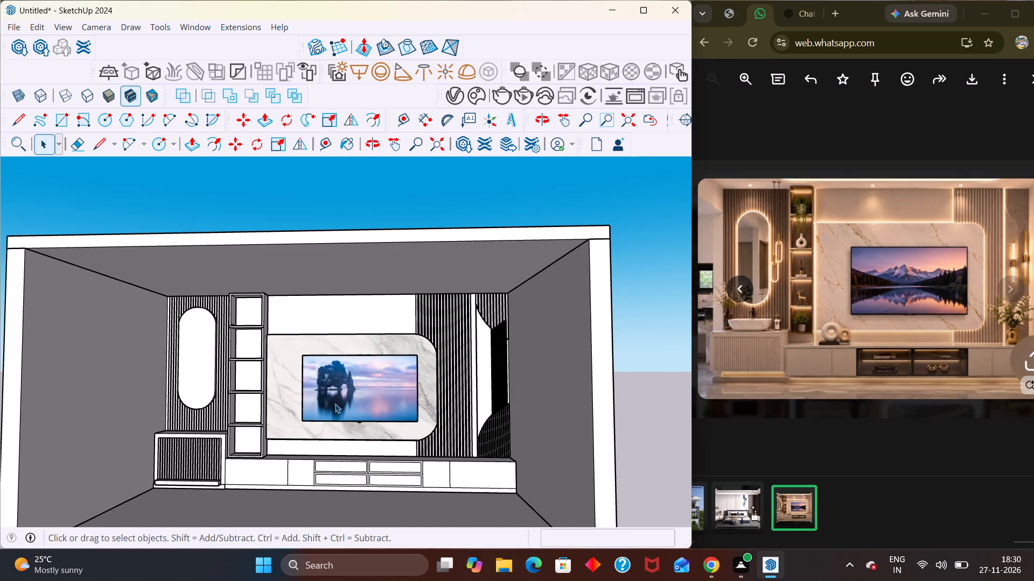
{"action": "scroll", "coordinate": [360, 395], "scroll_direction": "down", "scroll_amount": 3}
{"action": "middle_click_drag", "start_coordinate": [366, 394], "coordinate": [375, 387]}
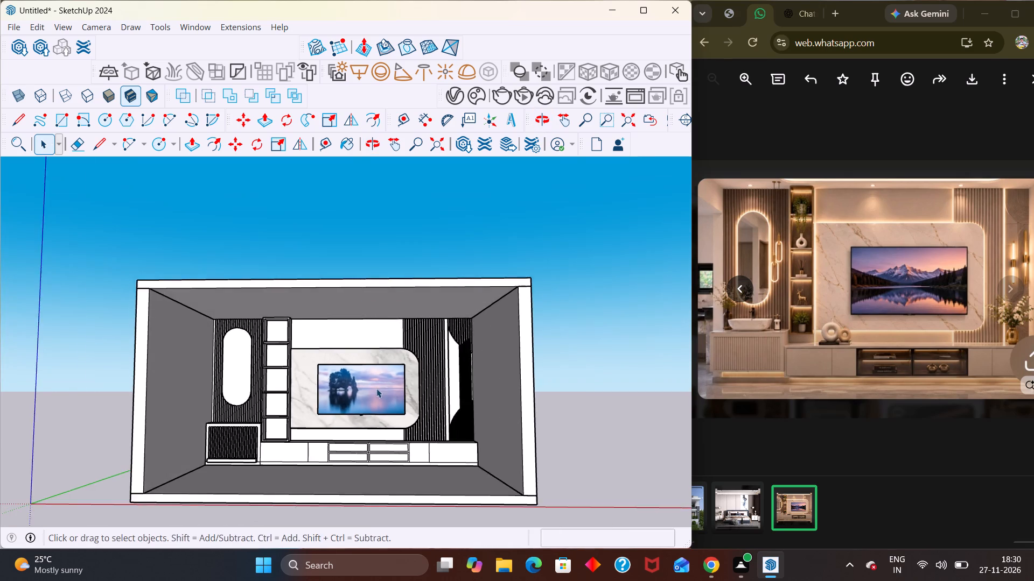
{"action": "scroll", "coordinate": [376, 388], "scroll_direction": "down", "scroll_amount": 2}
{"action": "middle_click_drag", "start_coordinate": [360, 452], "coordinate": [355, 400]}
{"action": "middle_click_drag", "start_coordinate": [348, 406], "coordinate": [344, 412]}
{"action": "scroll", "coordinate": [340, 416], "scroll_direction": "up", "scroll_amount": 2}
{"action": "middle_click_drag", "start_coordinate": [337, 418], "coordinate": [339, 457]}
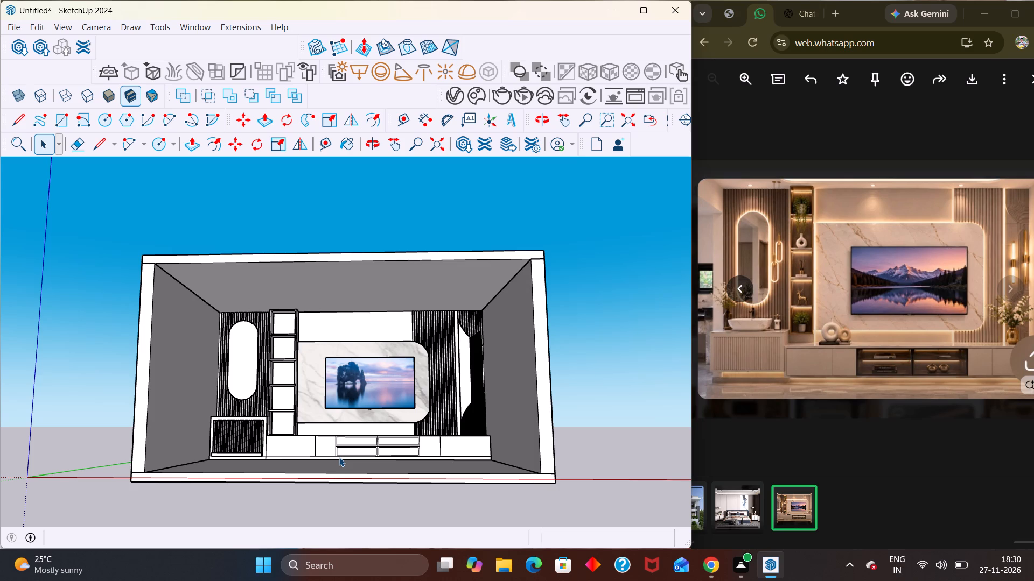
{"action": "scroll", "coordinate": [313, 459], "scroll_direction": "down", "scroll_amount": 3}
{"action": "middle_click_drag", "start_coordinate": [404, 481], "coordinate": [417, 443]}
{"action": "middle_click_drag", "start_coordinate": [353, 442], "coordinate": [345, 457]}
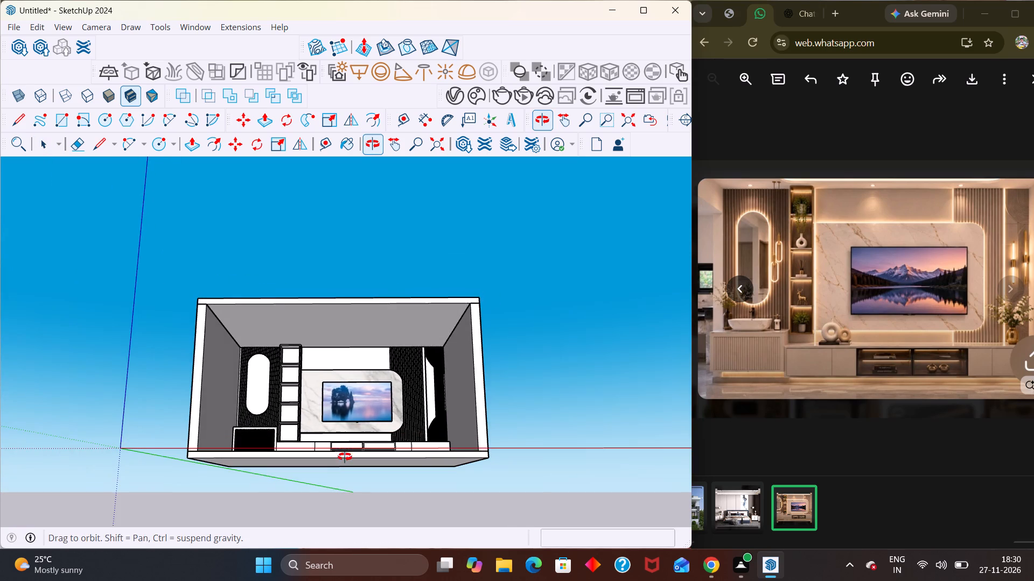
{"action": "middle_click_drag", "start_coordinate": [345, 457], "coordinate": [344, 457]}
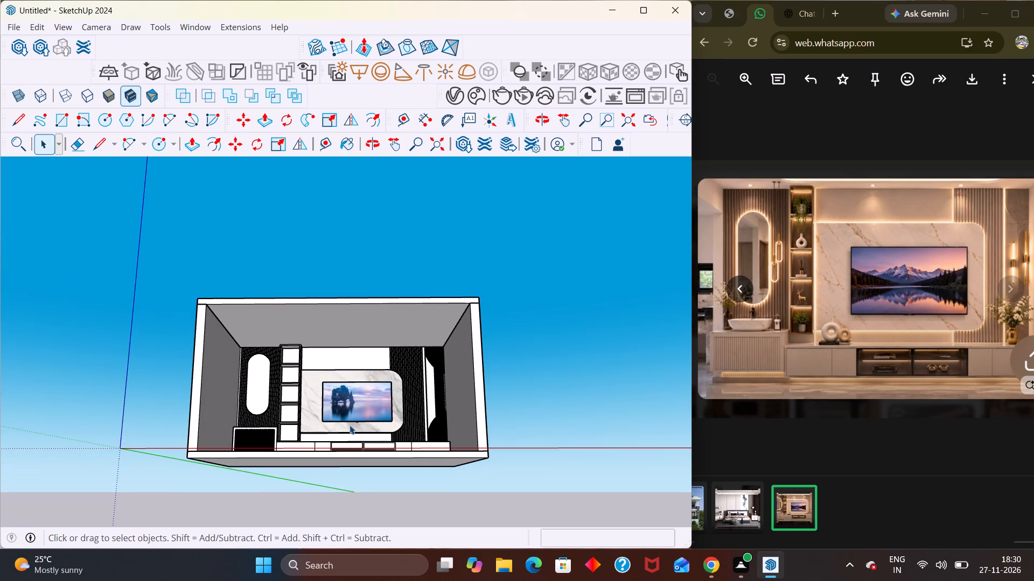
{"action": "scroll", "coordinate": [328, 401], "scroll_direction": "up", "scroll_amount": 4}
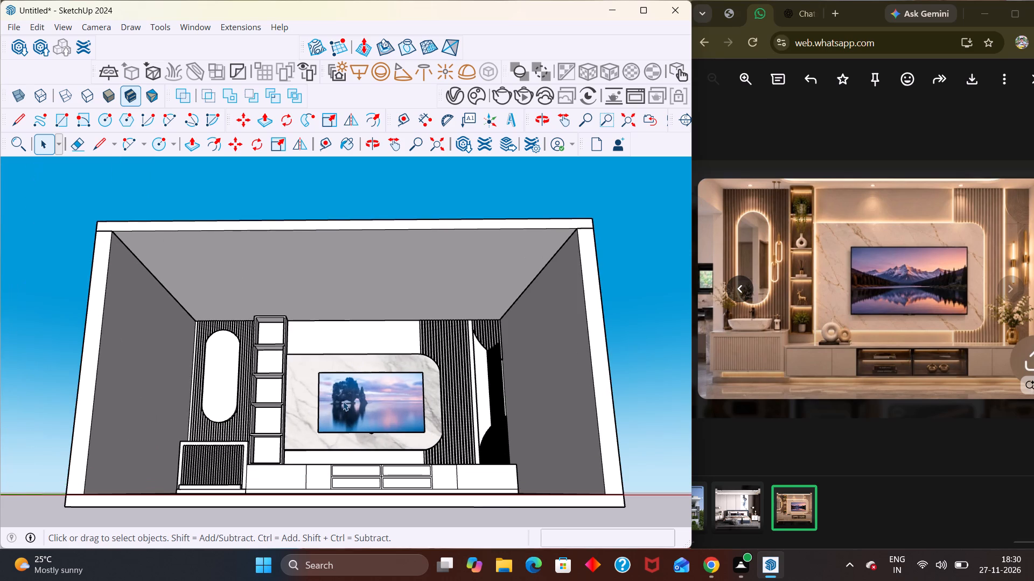
{"action": "middle_click_drag", "start_coordinate": [343, 401], "coordinate": [347, 469]}
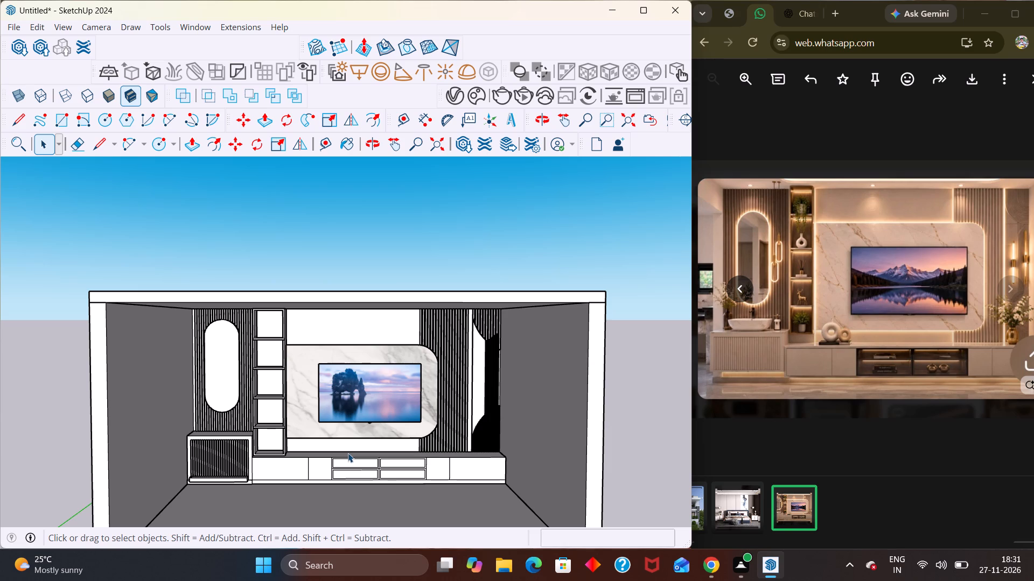
{"action": "scroll", "coordinate": [368, 463], "scroll_direction": "down", "scroll_amount": 2}
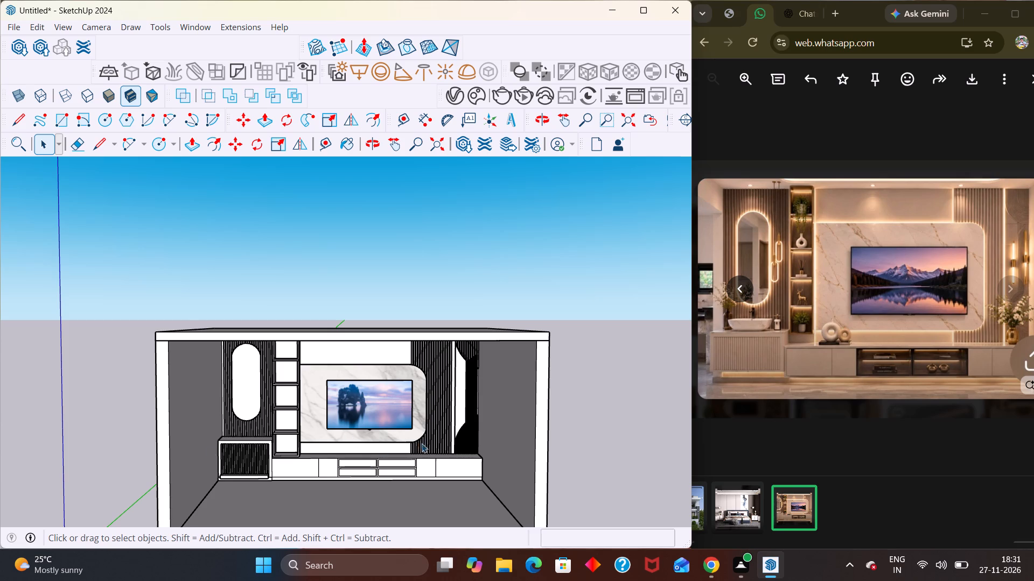
{"action": "middle_click_drag", "start_coordinate": [421, 443], "coordinate": [347, 428]}
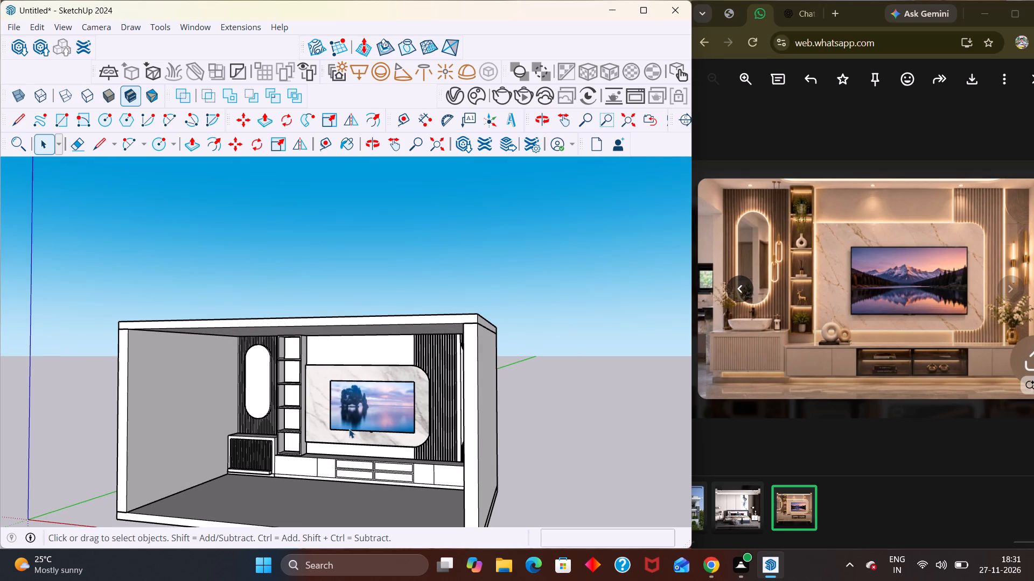
Open the group of the fluted panel at the marble's rounded end and paint its slats with the first material of the Wood collection.
{"action": "middle_click_drag", "start_coordinate": [310, 407], "coordinate": [363, 392]}
{"action": "scroll", "coordinate": [392, 393], "scroll_direction": "up", "scroll_amount": 2}
{"action": "middle_click_drag", "start_coordinate": [403, 389], "coordinate": [379, 413]}
{"action": "scroll", "coordinate": [477, 379], "scroll_direction": "up", "scroll_amount": 1}
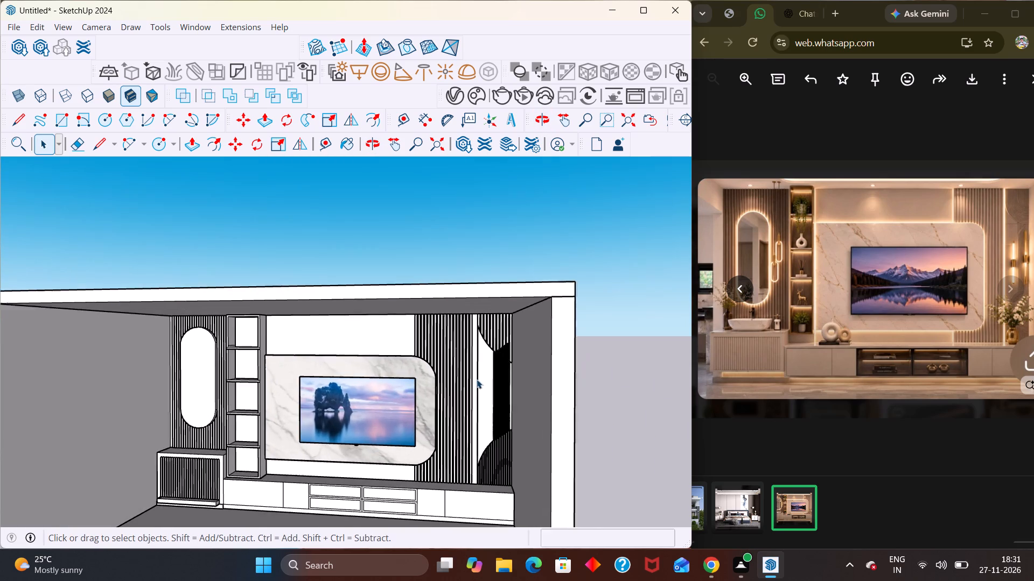
{"action": "scroll", "coordinate": [477, 379], "scroll_direction": "up", "scroll_amount": 1}
{"action": "double_click", "coordinate": [450, 377]}
{"action": "scroll", "coordinate": [450, 361], "scroll_direction": "up", "scroll_amount": 5}
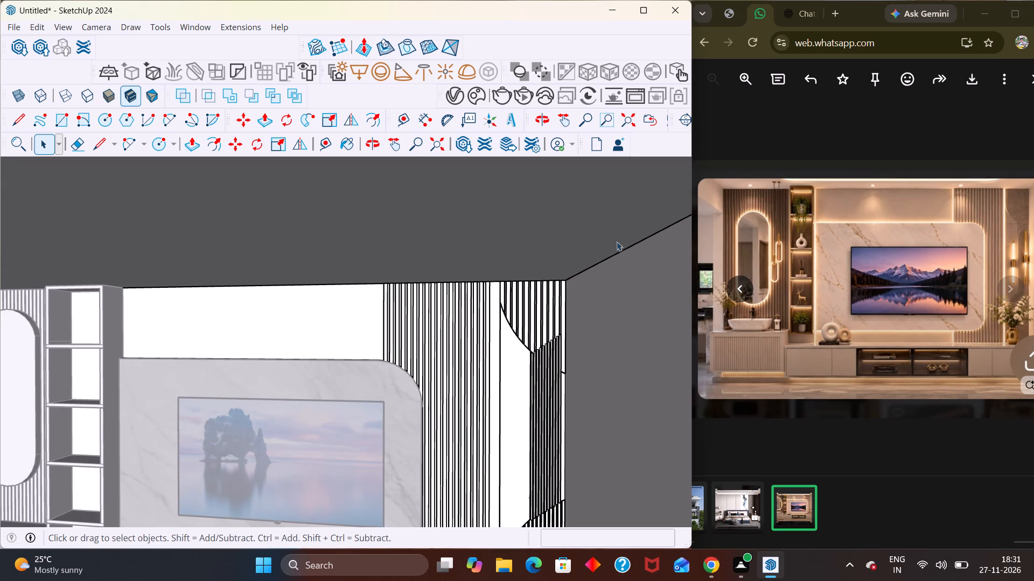
{"action": "key", "text": "b"}
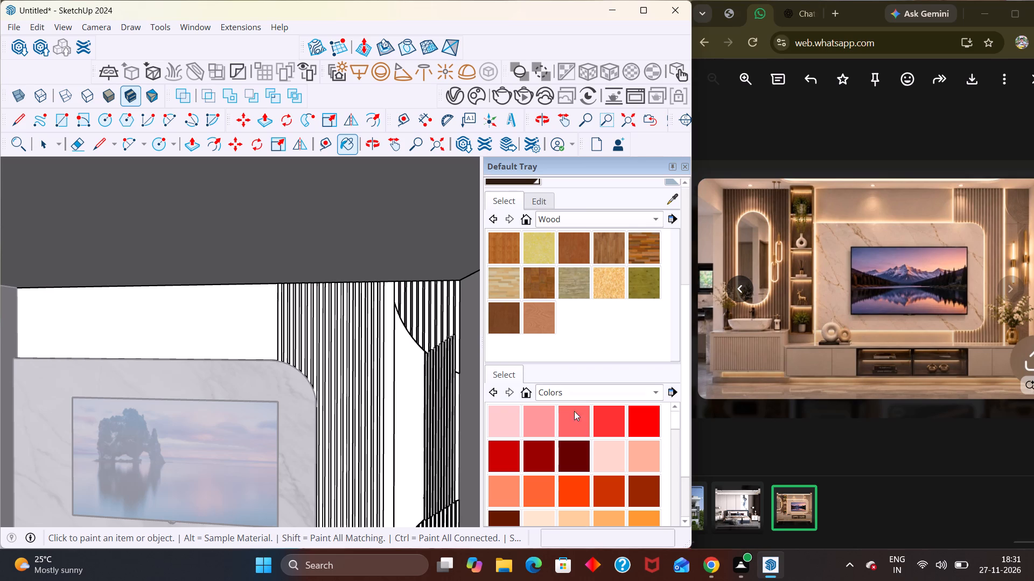
{"action": "left_click", "coordinate": [513, 261]}
{"action": "left_click", "coordinate": [350, 367]}
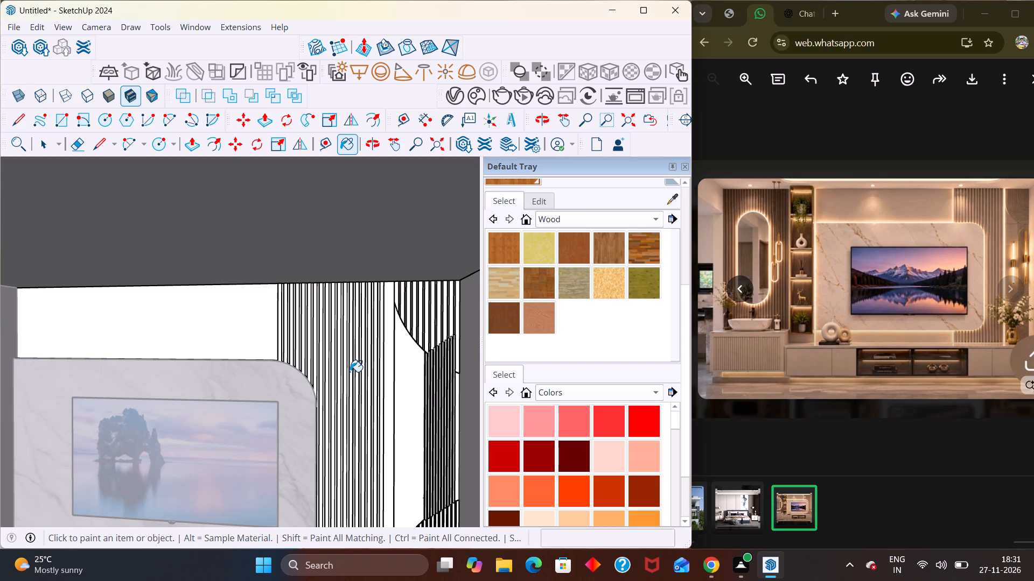
{"action": "scroll", "coordinate": [350, 375], "scroll_direction": "down", "scroll_amount": 10}
{"action": "scroll", "coordinate": [390, 366], "scroll_direction": "up", "scroll_amount": 4}
{"action": "left_click", "coordinate": [397, 335]}
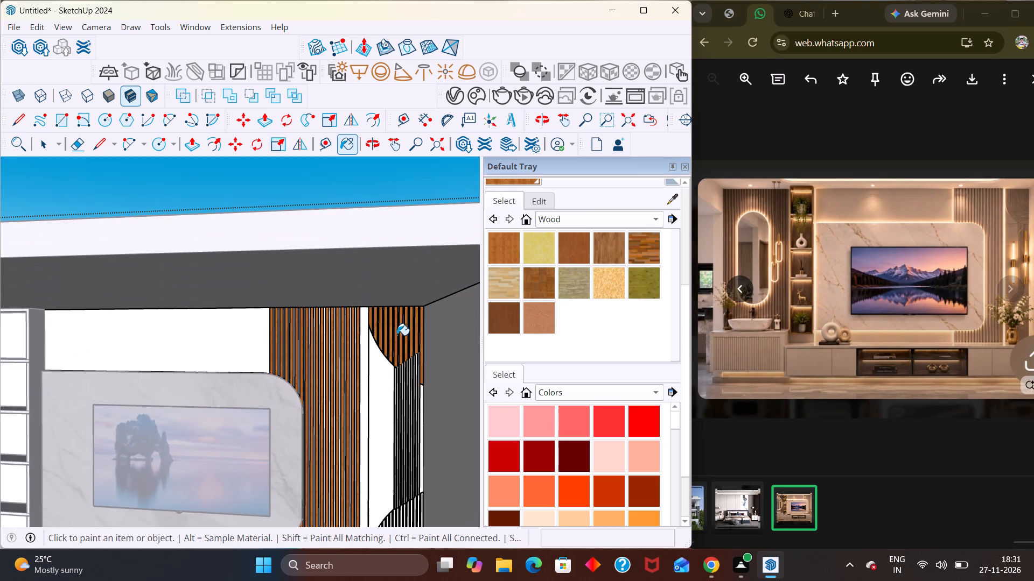
{"action": "left_click", "coordinate": [409, 400]}
{"action": "scroll", "coordinate": [401, 405], "scroll_direction": "down", "scroll_amount": 4}
{"action": "left_click", "coordinate": [405, 504]}
{"action": "scroll", "coordinate": [385, 484], "scroll_direction": "down", "scroll_amount": 5}
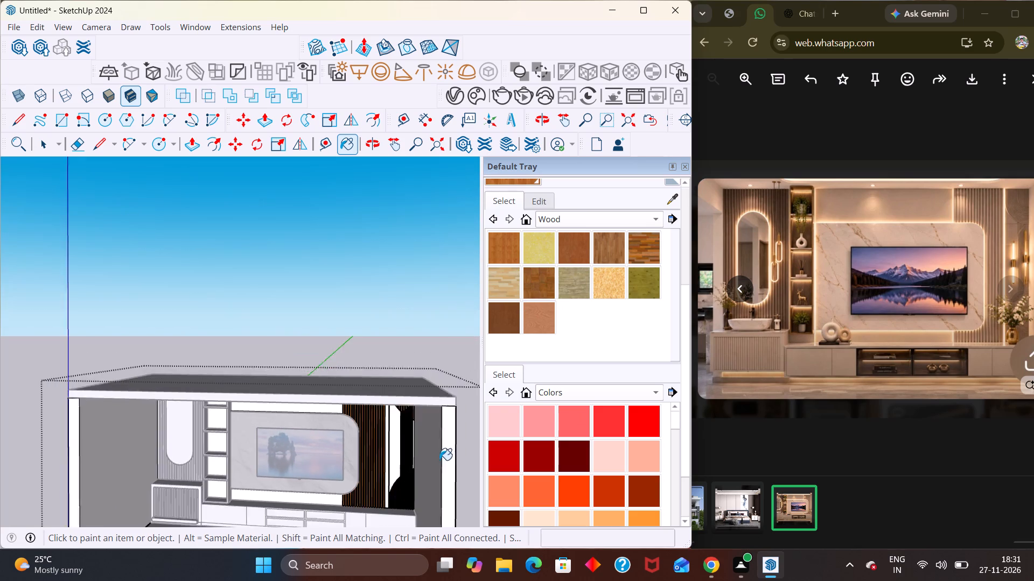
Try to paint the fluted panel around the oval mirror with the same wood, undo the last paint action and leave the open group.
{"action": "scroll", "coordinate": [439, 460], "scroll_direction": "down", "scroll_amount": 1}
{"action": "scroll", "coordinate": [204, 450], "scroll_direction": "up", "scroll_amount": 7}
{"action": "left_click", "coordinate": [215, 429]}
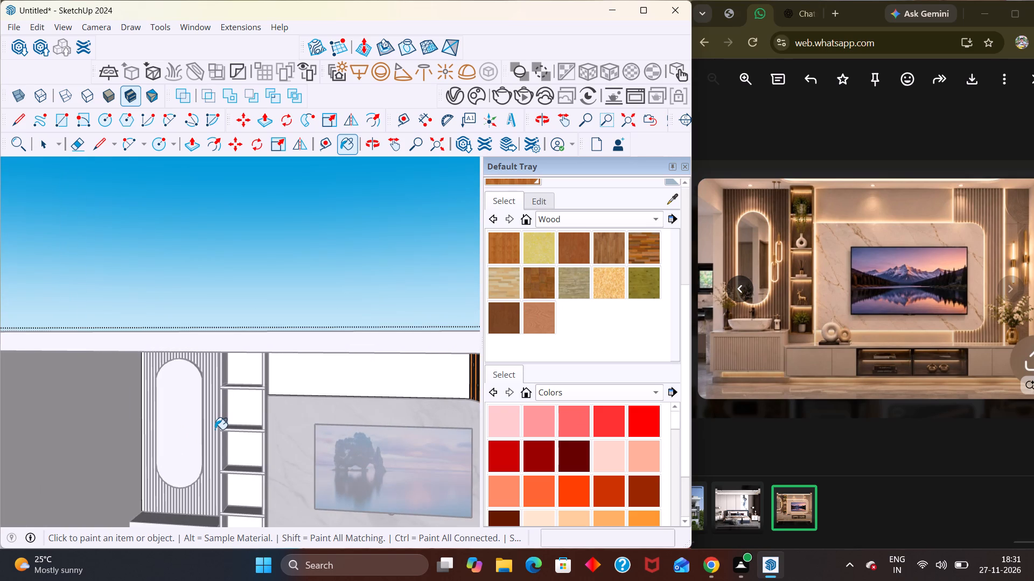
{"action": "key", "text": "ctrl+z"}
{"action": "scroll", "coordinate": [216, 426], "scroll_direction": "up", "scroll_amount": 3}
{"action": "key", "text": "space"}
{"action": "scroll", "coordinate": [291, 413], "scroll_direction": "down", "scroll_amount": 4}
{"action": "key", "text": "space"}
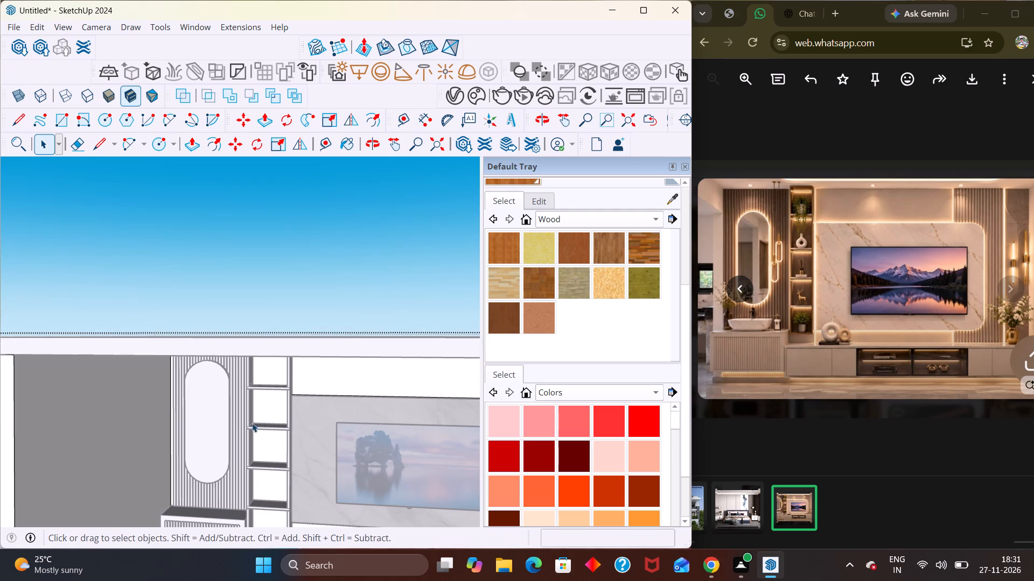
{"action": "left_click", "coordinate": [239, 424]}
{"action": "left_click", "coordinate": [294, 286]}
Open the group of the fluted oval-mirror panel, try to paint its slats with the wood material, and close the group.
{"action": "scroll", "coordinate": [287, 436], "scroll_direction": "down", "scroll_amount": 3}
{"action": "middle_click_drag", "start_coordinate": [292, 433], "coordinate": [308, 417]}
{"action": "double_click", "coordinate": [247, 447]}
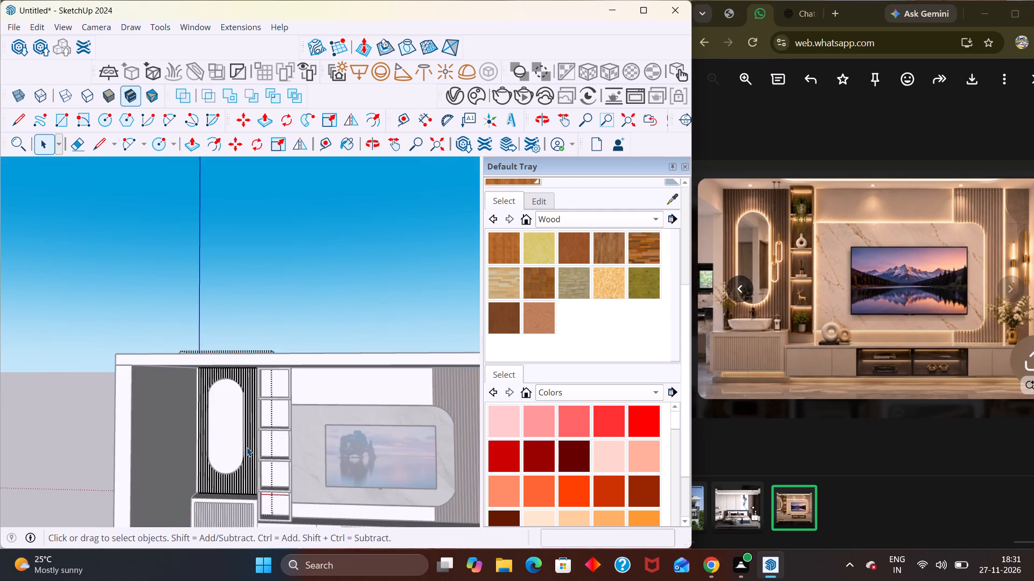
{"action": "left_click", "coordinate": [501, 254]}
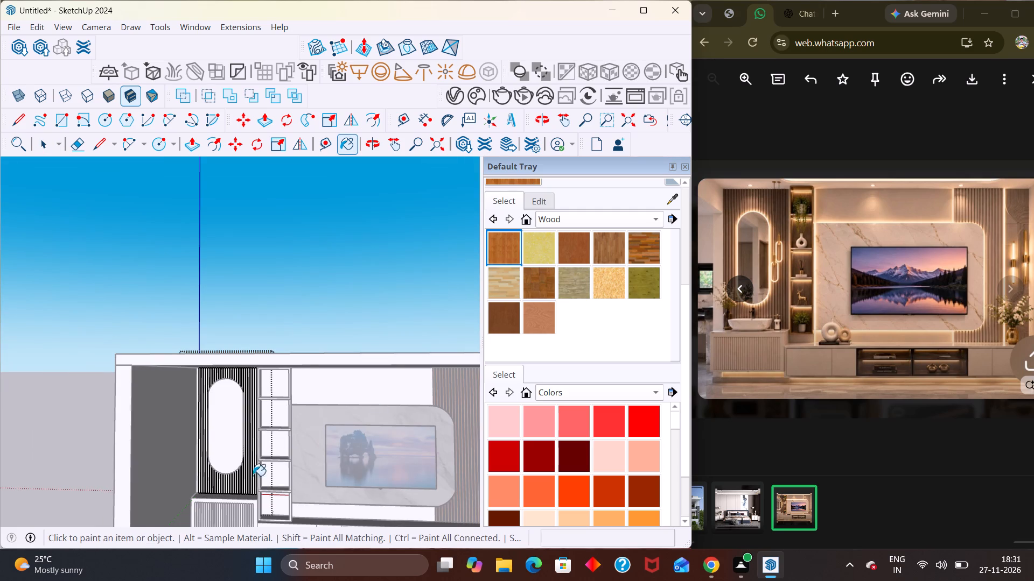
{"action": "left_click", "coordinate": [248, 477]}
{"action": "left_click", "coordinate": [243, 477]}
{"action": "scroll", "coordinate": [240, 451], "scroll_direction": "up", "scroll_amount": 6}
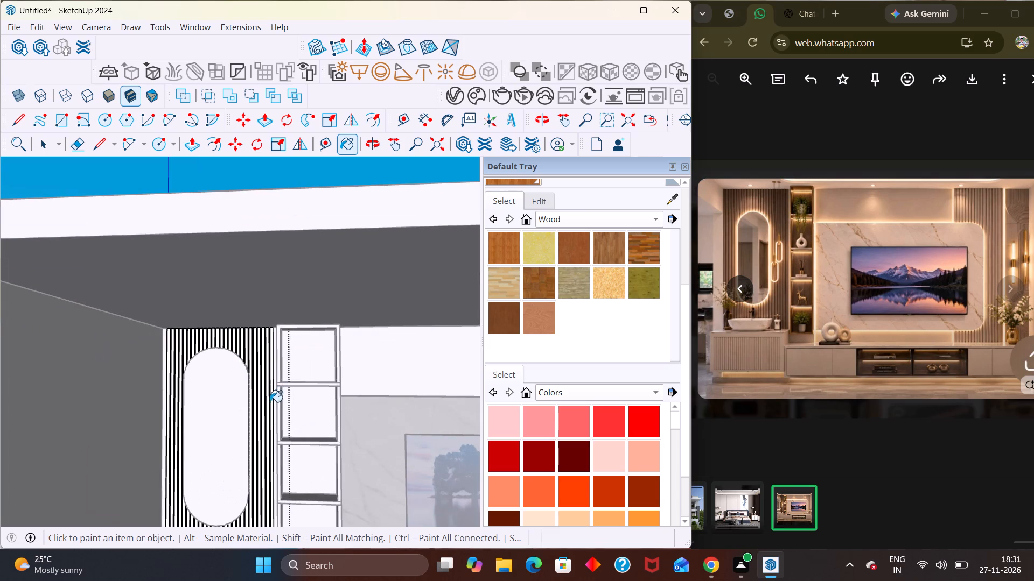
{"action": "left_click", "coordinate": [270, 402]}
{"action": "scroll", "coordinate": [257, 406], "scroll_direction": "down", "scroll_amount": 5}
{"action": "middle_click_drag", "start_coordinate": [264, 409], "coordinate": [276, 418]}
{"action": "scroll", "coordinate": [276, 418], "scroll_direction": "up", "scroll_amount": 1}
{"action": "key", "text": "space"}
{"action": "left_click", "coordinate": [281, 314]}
Select the fluted panel around the oval mirror as a whole and paint it with the first material of the Wood collection.
{"action": "middle_click_drag", "start_coordinate": [262, 453], "coordinate": [281, 370]}
{"action": "scroll", "coordinate": [267, 445], "scroll_direction": "up", "scroll_amount": 2}
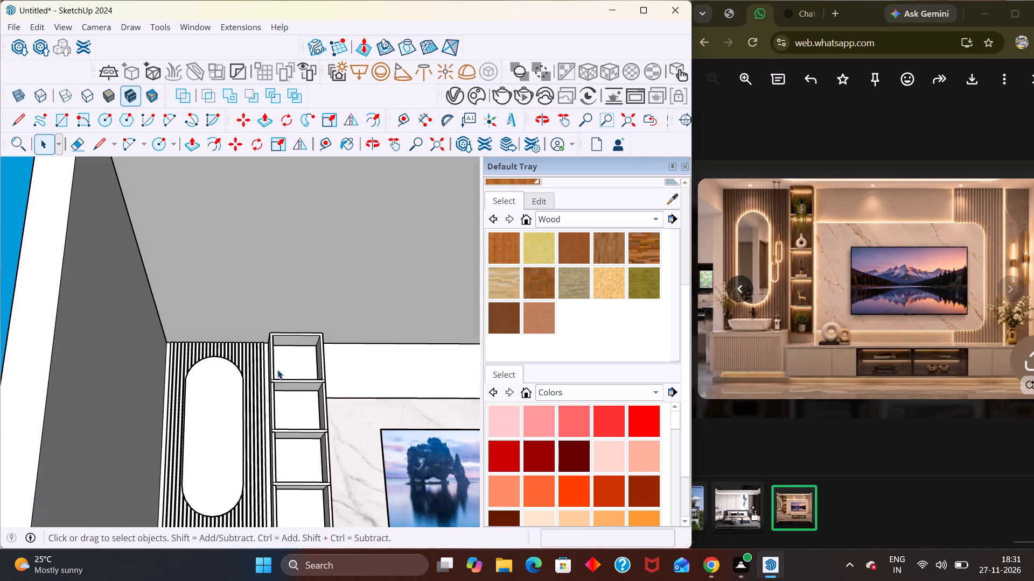
{"action": "left_click", "coordinate": [257, 439]}
{"action": "left_click", "coordinate": [498, 252]}
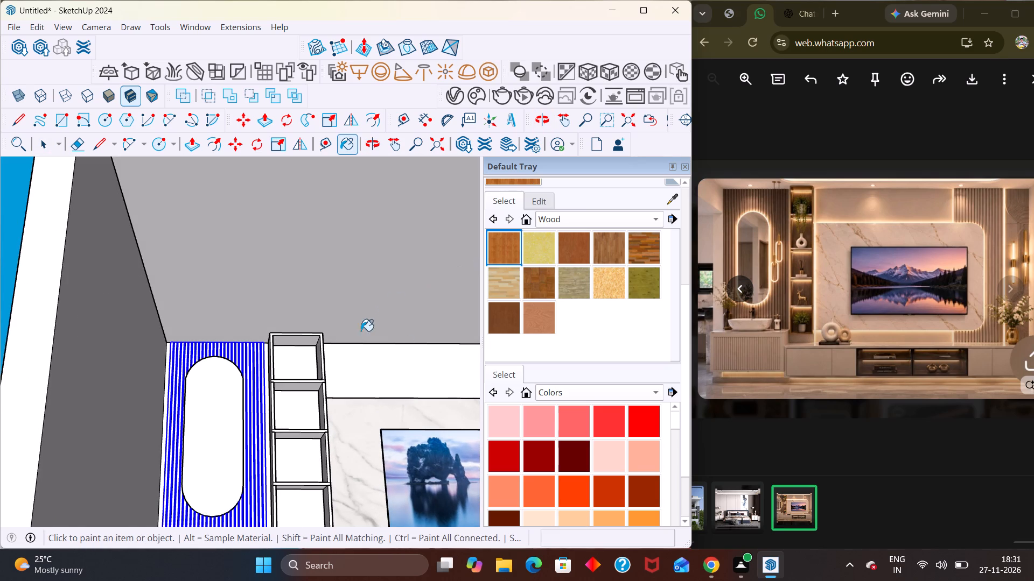
{"action": "left_click", "coordinate": [256, 363]}
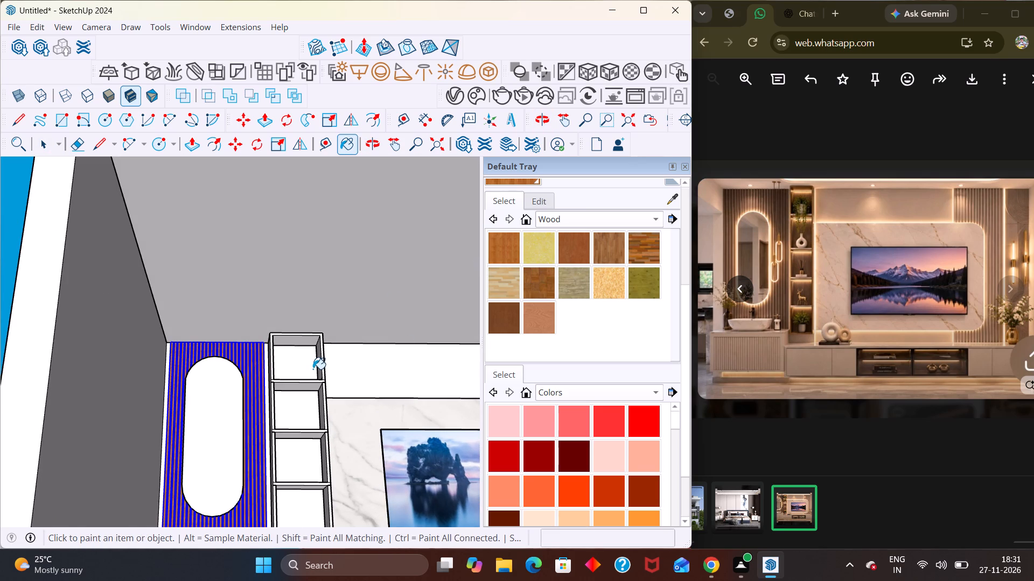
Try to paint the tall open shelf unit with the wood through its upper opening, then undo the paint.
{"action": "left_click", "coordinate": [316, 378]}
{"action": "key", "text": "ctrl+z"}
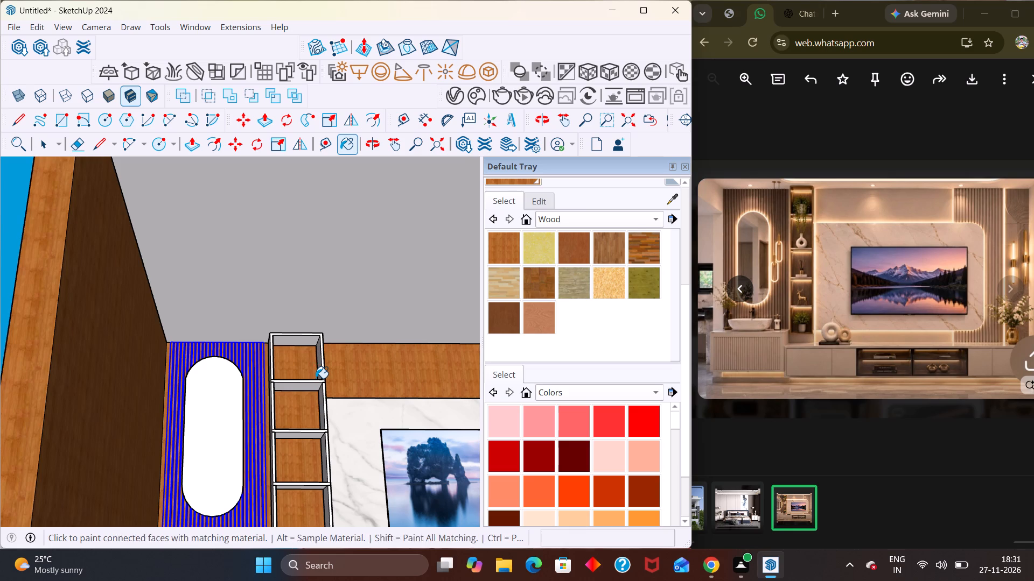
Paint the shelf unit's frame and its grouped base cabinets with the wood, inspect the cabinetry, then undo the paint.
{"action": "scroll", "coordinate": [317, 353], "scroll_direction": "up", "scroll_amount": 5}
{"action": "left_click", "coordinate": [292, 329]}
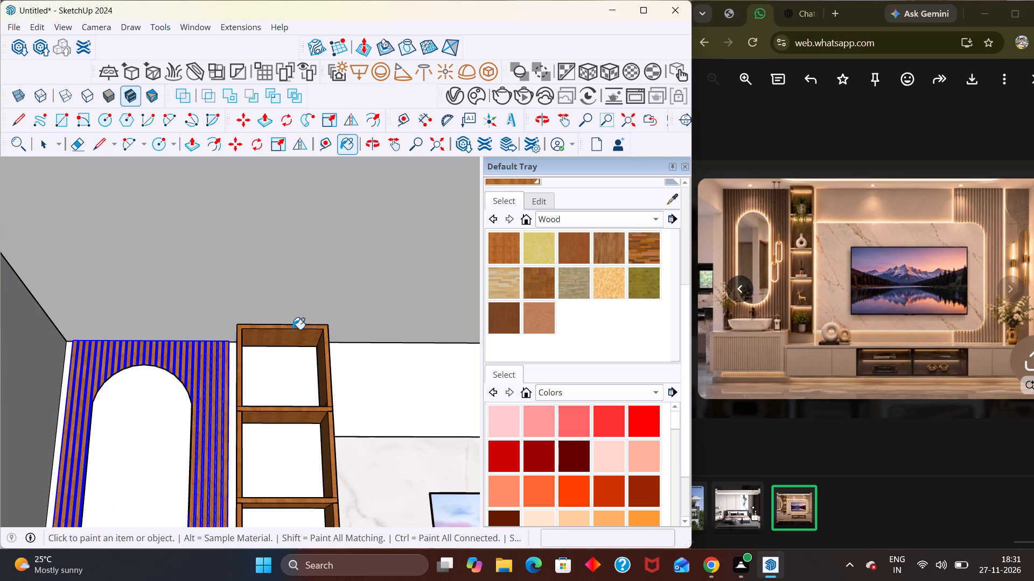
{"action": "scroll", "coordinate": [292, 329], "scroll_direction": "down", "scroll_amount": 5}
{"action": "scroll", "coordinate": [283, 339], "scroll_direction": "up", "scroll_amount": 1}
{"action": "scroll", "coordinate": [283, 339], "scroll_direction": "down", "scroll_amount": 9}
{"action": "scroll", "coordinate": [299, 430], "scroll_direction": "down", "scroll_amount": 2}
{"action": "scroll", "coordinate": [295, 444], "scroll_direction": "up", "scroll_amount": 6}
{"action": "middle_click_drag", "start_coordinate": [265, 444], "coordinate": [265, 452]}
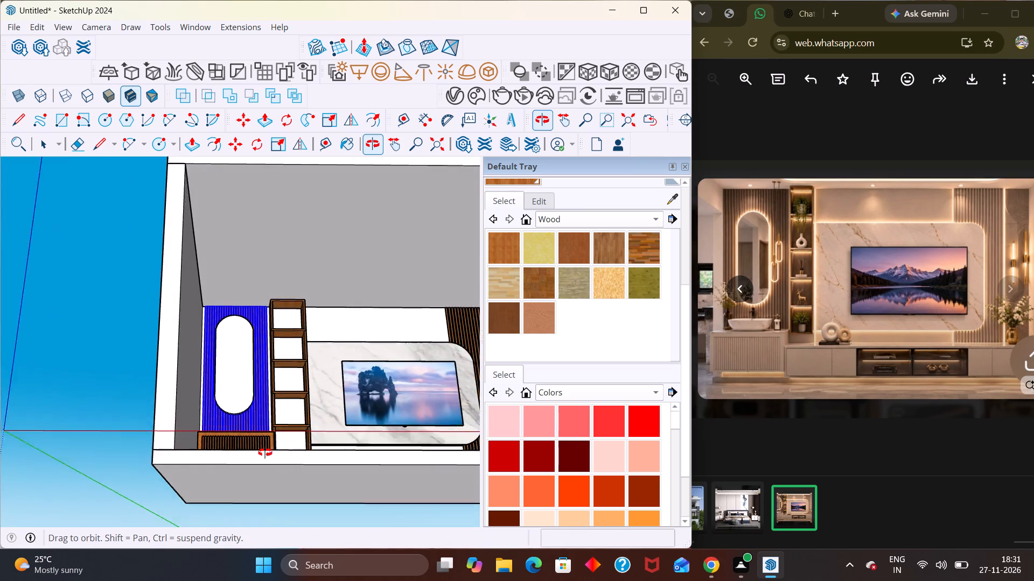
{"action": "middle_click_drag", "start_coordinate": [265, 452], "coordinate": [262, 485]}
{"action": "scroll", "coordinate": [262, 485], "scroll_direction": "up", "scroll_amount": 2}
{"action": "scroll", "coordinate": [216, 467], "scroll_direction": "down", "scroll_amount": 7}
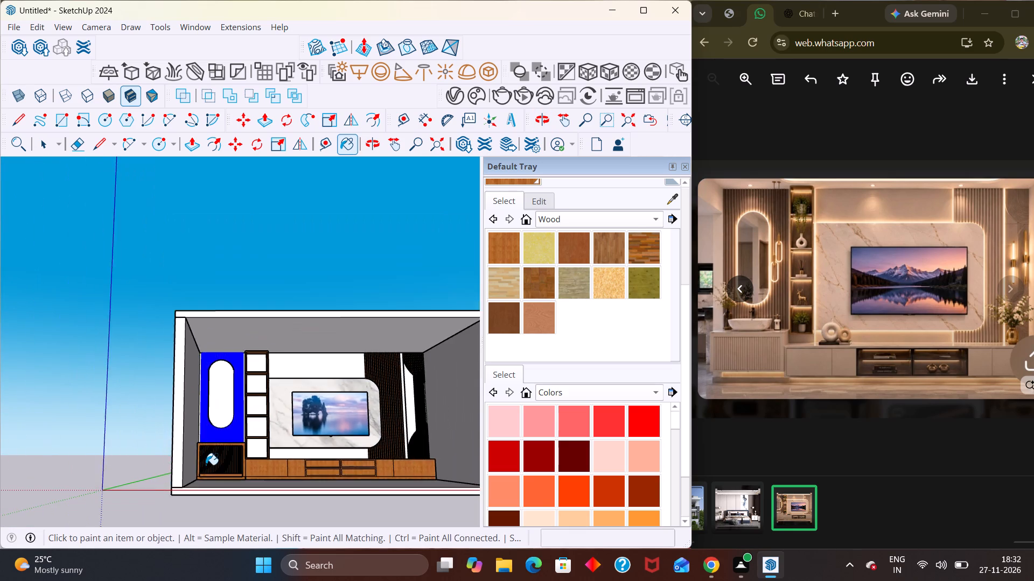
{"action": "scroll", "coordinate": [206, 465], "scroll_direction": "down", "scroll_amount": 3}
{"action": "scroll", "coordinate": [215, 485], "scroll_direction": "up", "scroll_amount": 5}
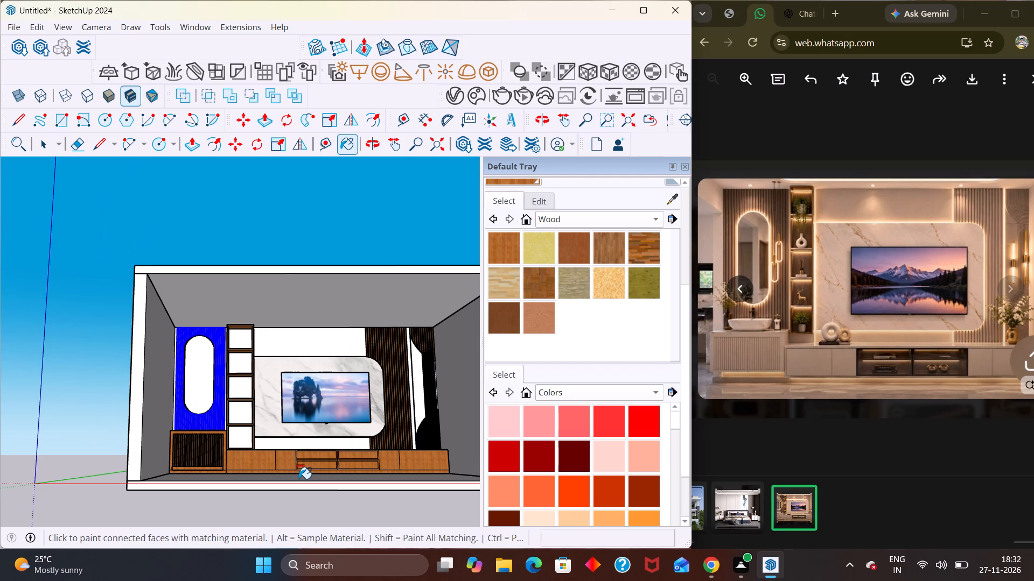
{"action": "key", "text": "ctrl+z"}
Open the cabinetry group, select the tall open shelf unit inside it and paint it with the first Wood material.
{"action": "scroll", "coordinate": [245, 424], "scroll_direction": "up", "scroll_amount": 7}
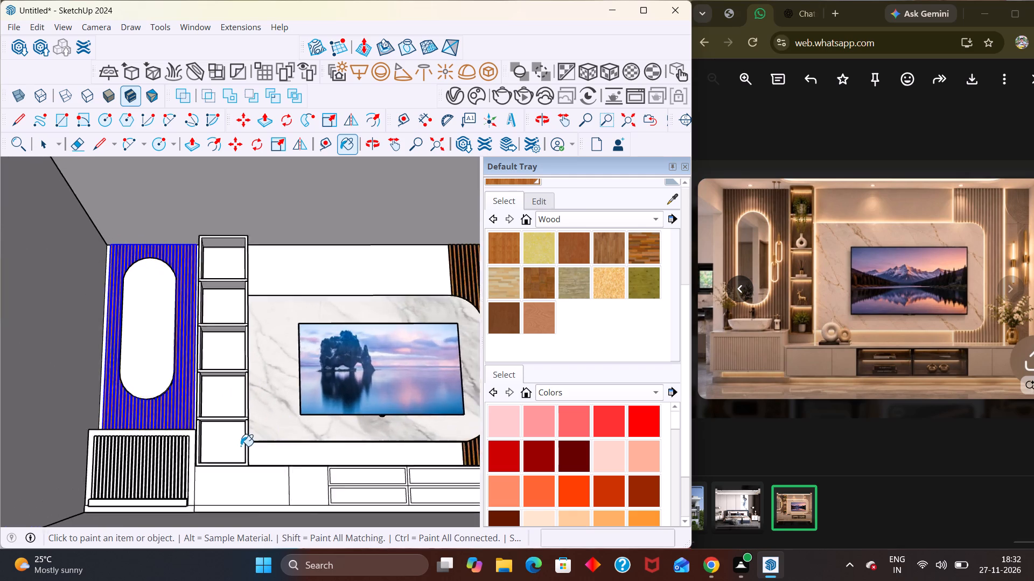
{"action": "scroll", "coordinate": [241, 446], "scroll_direction": "up", "scroll_amount": 1}
{"action": "key", "text": "space"}
{"action": "left_click", "coordinate": [250, 448]}
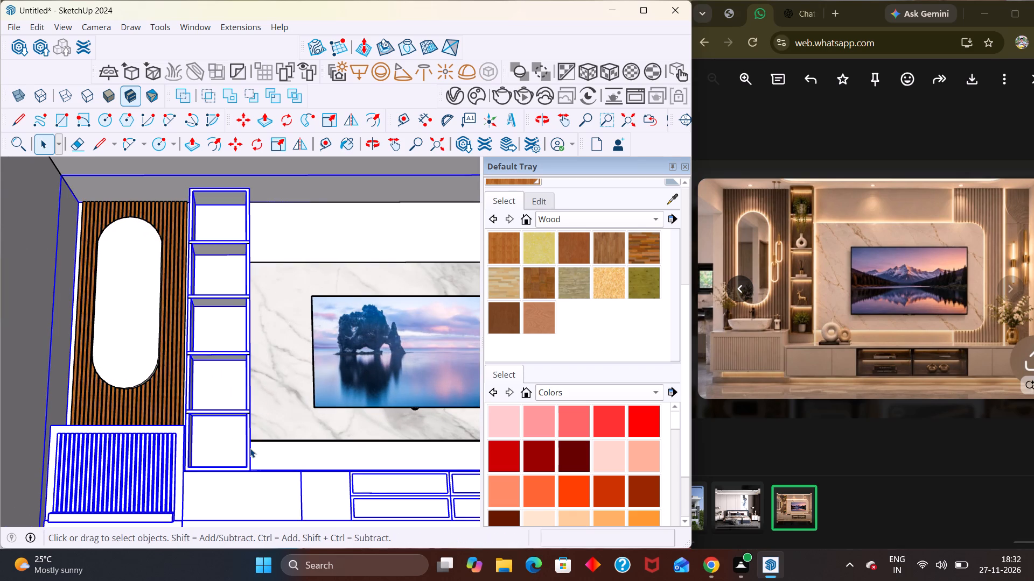
{"action": "double_click", "coordinate": [250, 448]}
{"action": "left_click", "coordinate": [250, 448]}
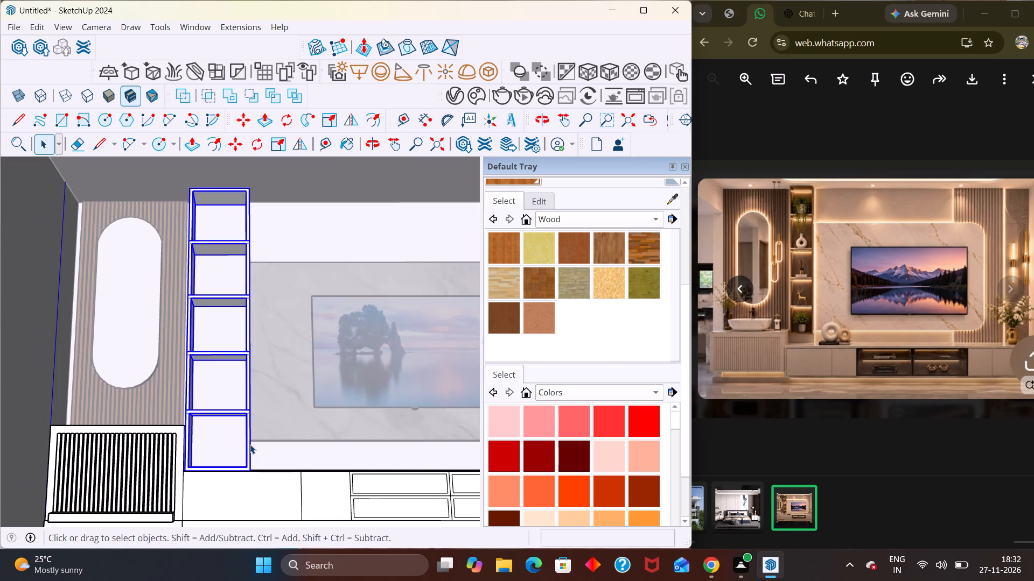
{"action": "left_click", "coordinate": [511, 250]}
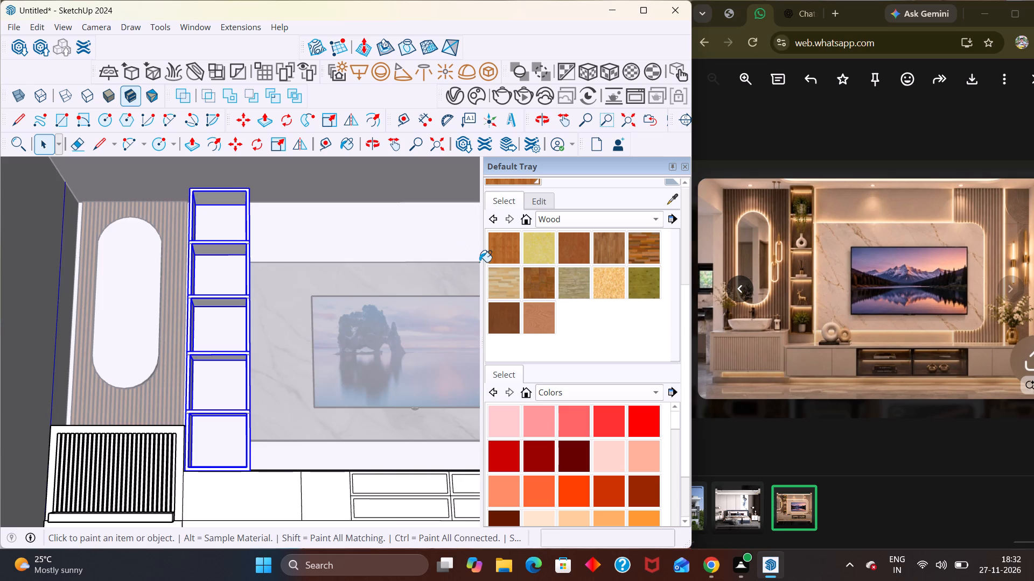
{"action": "scroll", "coordinate": [316, 371], "scroll_direction": "up", "scroll_amount": 3}
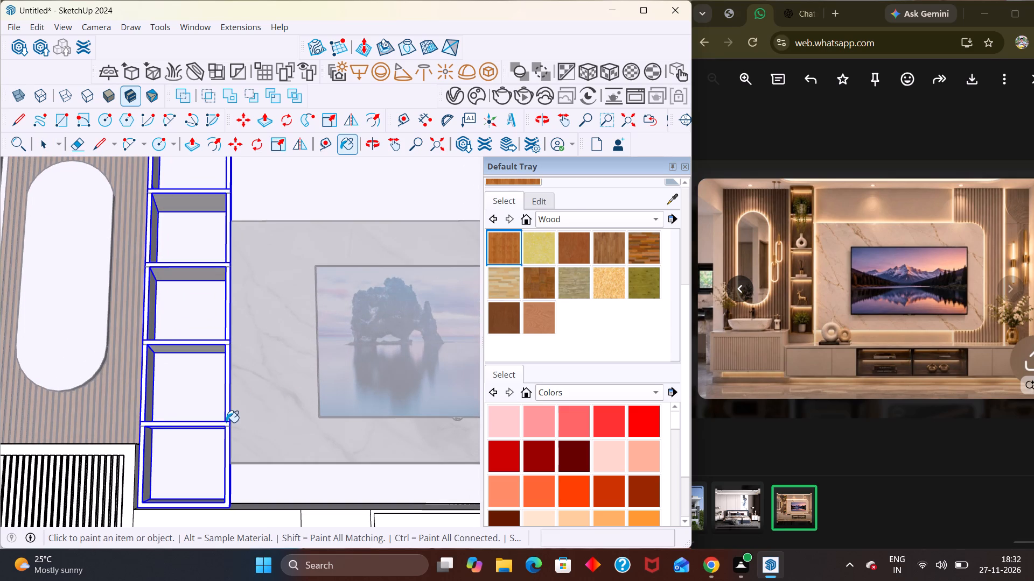
{"action": "left_click", "coordinate": [229, 417]}
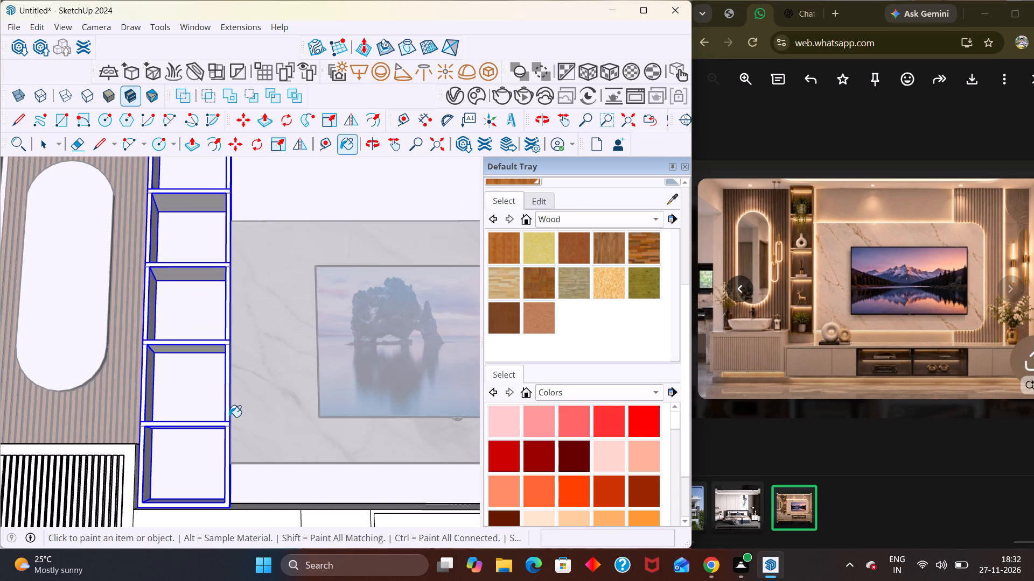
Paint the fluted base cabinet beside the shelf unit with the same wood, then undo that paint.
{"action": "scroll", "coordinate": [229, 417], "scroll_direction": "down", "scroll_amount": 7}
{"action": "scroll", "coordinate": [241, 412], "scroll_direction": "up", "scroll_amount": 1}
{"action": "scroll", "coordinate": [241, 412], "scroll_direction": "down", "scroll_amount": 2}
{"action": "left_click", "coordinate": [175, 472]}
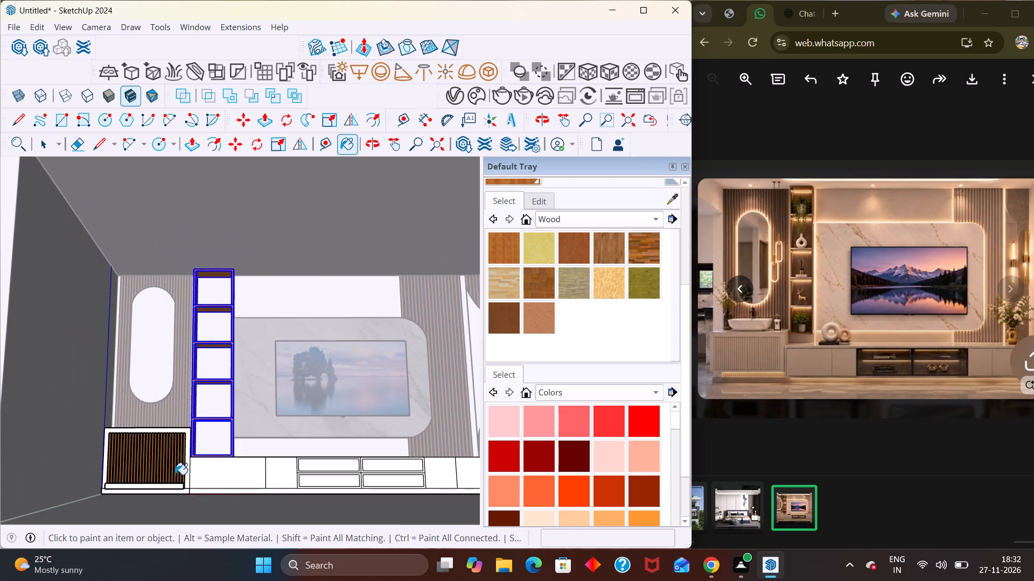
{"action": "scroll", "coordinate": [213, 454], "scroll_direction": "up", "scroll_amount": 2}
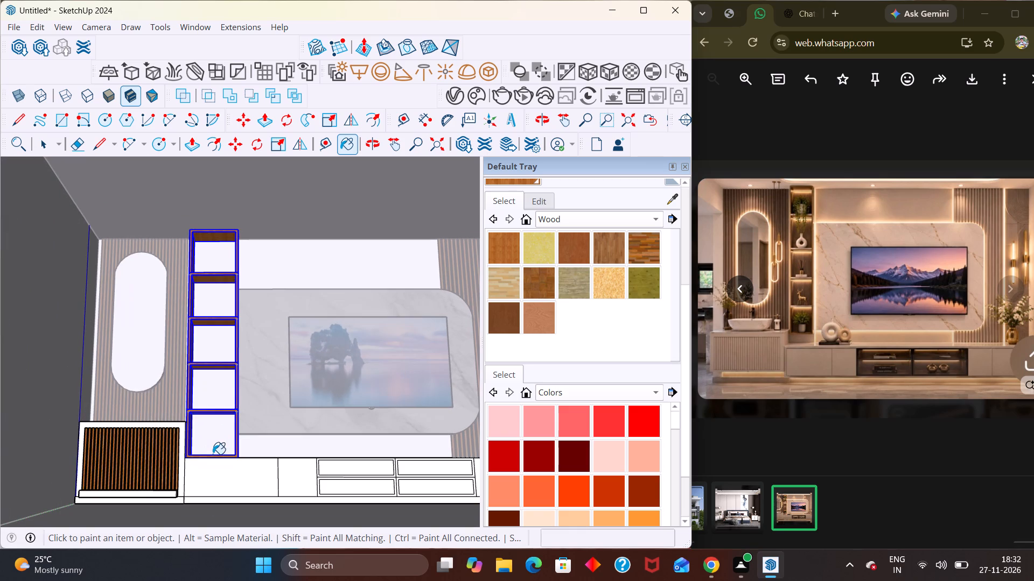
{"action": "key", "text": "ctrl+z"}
Leave the paint tool and close the cabinetry group.
{"action": "scroll", "coordinate": [196, 459], "scroll_direction": "down", "scroll_amount": 3}
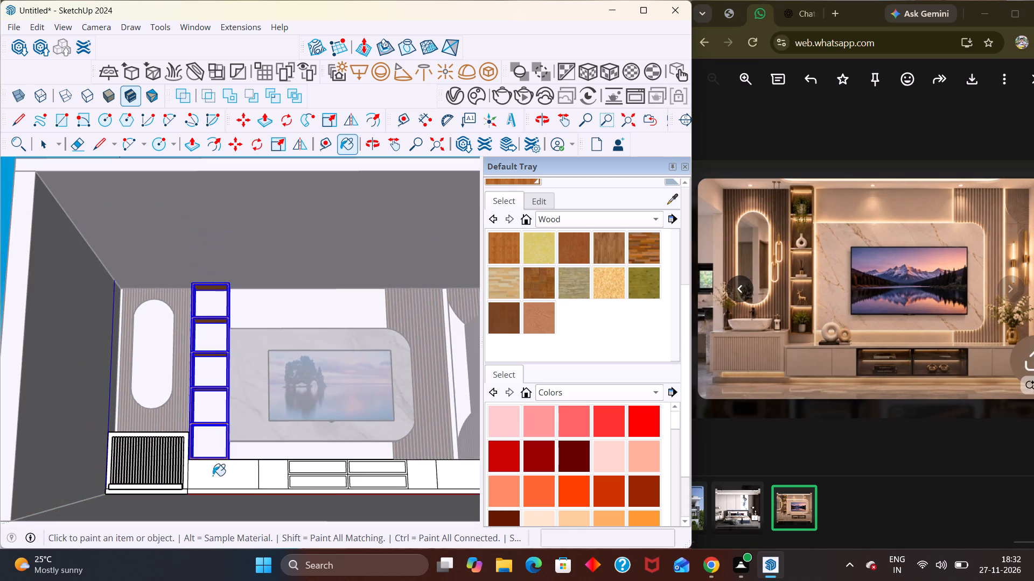
{"action": "scroll", "coordinate": [371, 484], "scroll_direction": "up", "scroll_amount": 2}
{"action": "middle_click_drag", "start_coordinate": [290, 509], "coordinate": [270, 540]}
{"action": "scroll", "coordinate": [280, 472], "scroll_direction": "down", "scroll_amount": 3}
{"action": "middle_click_drag", "start_coordinate": [280, 481], "coordinate": [282, 501]}
{"action": "scroll", "coordinate": [282, 491], "scroll_direction": "down", "scroll_amount": 1}
{"action": "scroll", "coordinate": [279, 483], "scroll_direction": "up", "scroll_amount": 1}
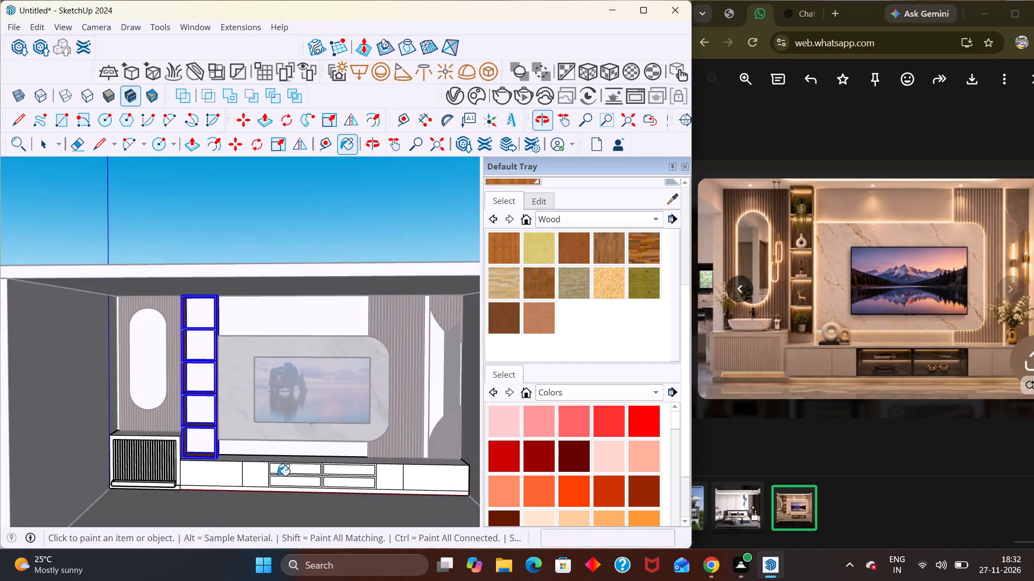
{"action": "scroll", "coordinate": [277, 473], "scroll_direction": "down", "scroll_amount": 4}
{"action": "key", "text": "space"}
{"action": "left_click", "coordinate": [263, 311]}
Examine the wood finish on the fluted panels and shelf unit, and the unpainted base cabinets, from several angles.
{"action": "scroll", "coordinate": [482, 442], "scroll_direction": "down", "scroll_amount": 2}
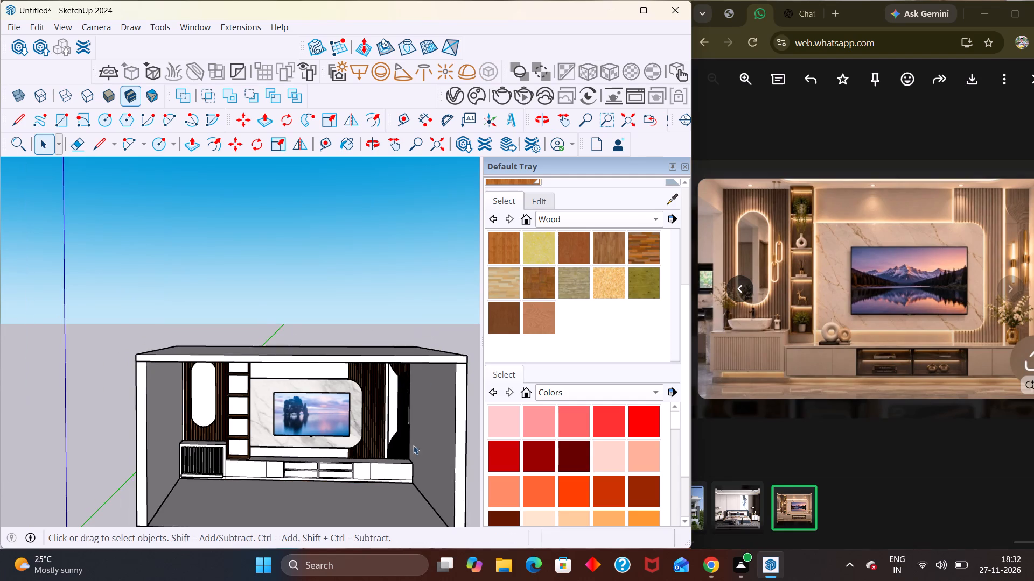
{"action": "middle_click_drag", "start_coordinate": [396, 492], "coordinate": [396, 480]}
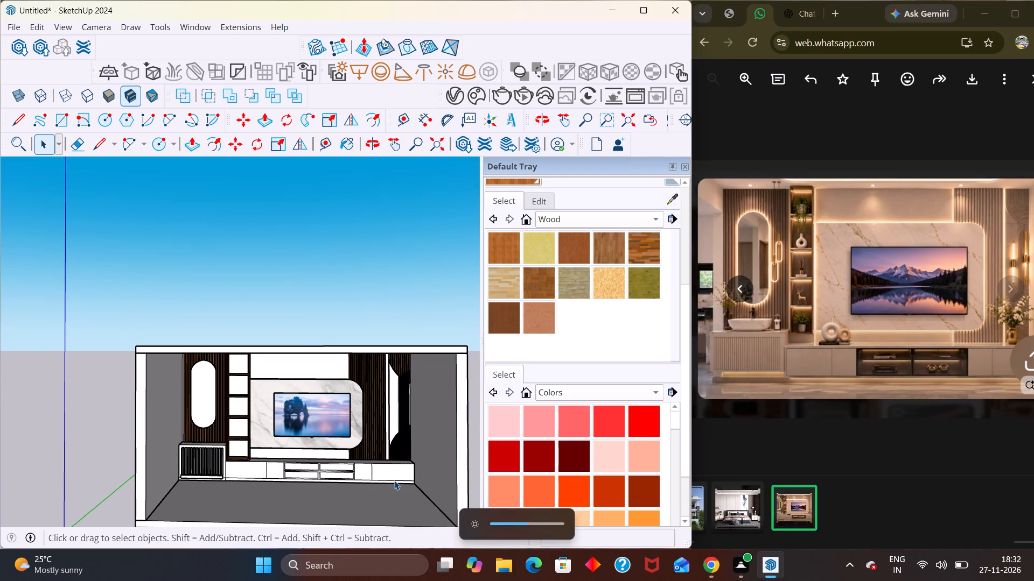
{"action": "scroll", "coordinate": [301, 519], "scroll_direction": "up", "scroll_amount": 5}
{"action": "middle_click_drag", "start_coordinate": [303, 500], "coordinate": [278, 486]}
{"action": "scroll", "coordinate": [275, 486], "scroll_direction": "up", "scroll_amount": 1}
{"action": "scroll", "coordinate": [215, 459], "scroll_direction": "down", "scroll_amount": 8}
{"action": "middle_click_drag", "start_coordinate": [256, 469], "coordinate": [276, 470]}
{"action": "scroll", "coordinate": [276, 470], "scroll_direction": "up", "scroll_amount": 11}
{"action": "middle_click_drag", "start_coordinate": [173, 409], "coordinate": [179, 447]}
{"action": "middle_click_drag", "start_coordinate": [213, 442], "coordinate": [284, 417]}
{"action": "scroll", "coordinate": [282, 417], "scroll_direction": "up", "scroll_amount": 2}
{"action": "scroll", "coordinate": [251, 416], "scroll_direction": "down", "scroll_amount": 2}
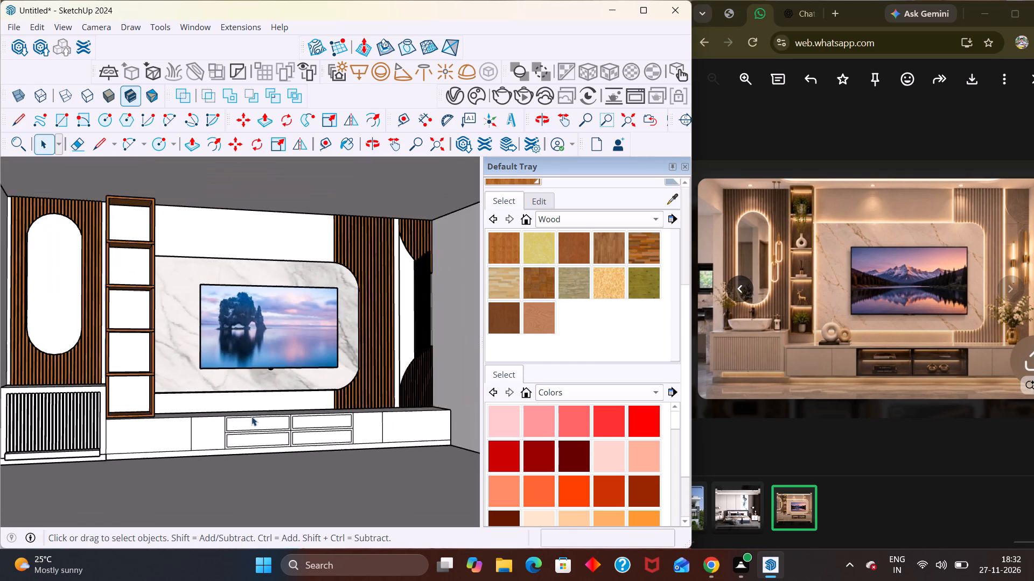
{"action": "scroll", "coordinate": [251, 416], "scroll_direction": "down", "scroll_amount": 5}
{"action": "middle_click_drag", "start_coordinate": [291, 426], "coordinate": [215, 415]}
{"action": "scroll", "coordinate": [215, 416], "scroll_direction": "up", "scroll_amount": 4}
{"action": "middle_click_drag", "start_coordinate": [226, 394], "coordinate": [233, 423]}
{"action": "scroll", "coordinate": [320, 397], "scroll_direction": "up", "scroll_amount": 2}
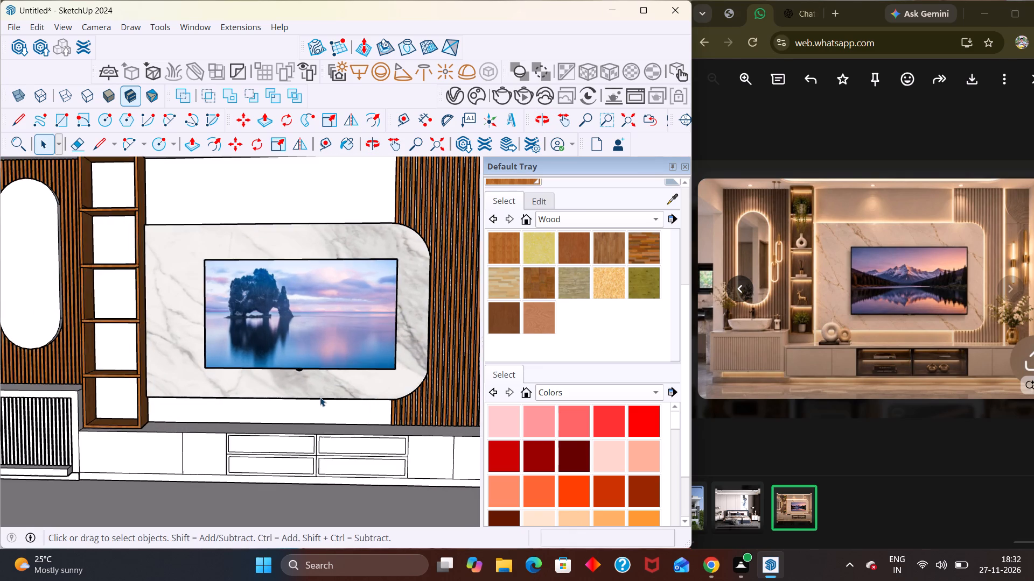
{"action": "middle_click_drag", "start_coordinate": [318, 398], "coordinate": [302, 428]}
{"action": "scroll", "coordinate": [300, 422], "scroll_direction": "down", "scroll_amount": 4}
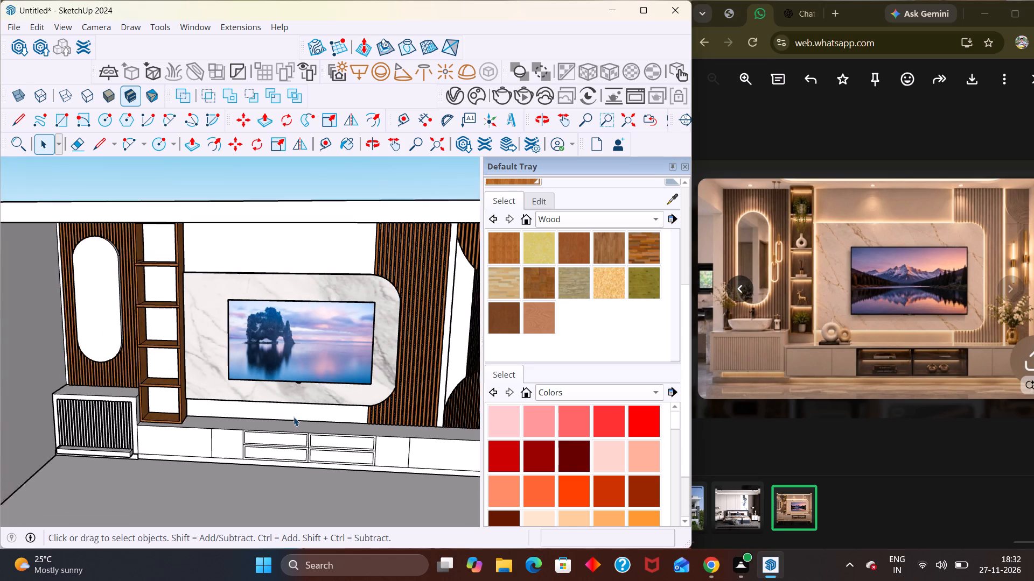
{"action": "middle_click_drag", "start_coordinate": [338, 416], "coordinate": [332, 352]}
{"action": "scroll", "coordinate": [204, 400], "scroll_direction": "up", "scroll_amount": 4}
{"action": "middle_click_drag", "start_coordinate": [193, 394], "coordinate": [134, 412]}
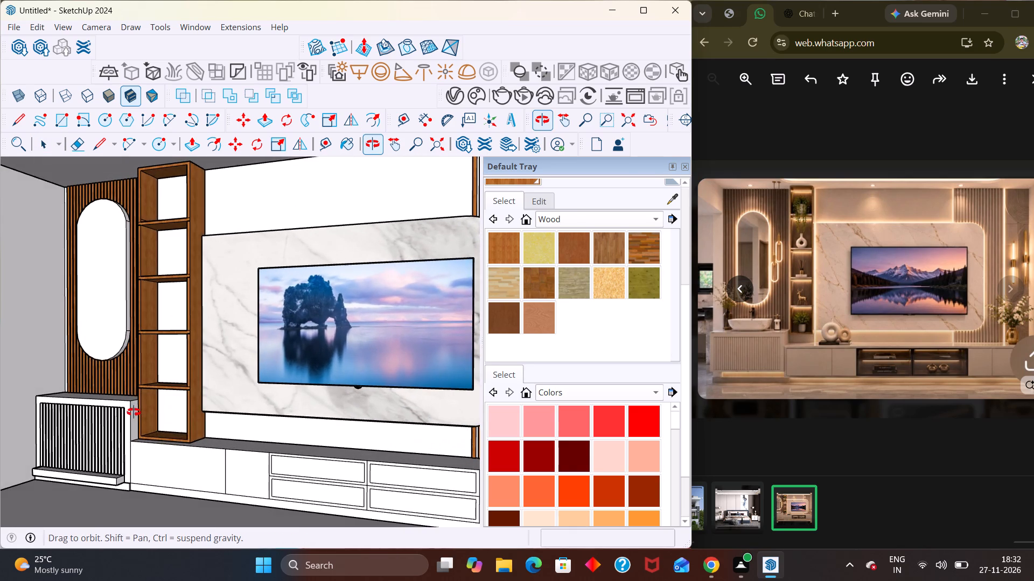
{"action": "middle_click_drag", "start_coordinate": [134, 412], "coordinate": [217, 408]}
{"action": "scroll", "coordinate": [104, 400], "scroll_direction": "down", "scroll_amount": 4}
{"action": "middle_click_drag", "start_coordinate": [379, 379], "coordinate": [420, 367]}
{"action": "scroll", "coordinate": [189, 404], "scroll_direction": "down", "scroll_amount": 6}
{"action": "middle_click_drag", "start_coordinate": [334, 386], "coordinate": [366, 384]}
{"action": "scroll", "coordinate": [337, 386], "scroll_direction": "up", "scroll_amount": 11}
{"action": "middle_click_drag", "start_coordinate": [297, 412], "coordinate": [185, 431]}
{"action": "scroll", "coordinate": [311, 378], "scroll_direction": "down", "scroll_amount": 6}
{"action": "middle_click_drag", "start_coordinate": [290, 423], "coordinate": [409, 447]}
{"action": "scroll", "coordinate": [227, 357], "scroll_direction": "up", "scroll_amount": 4}
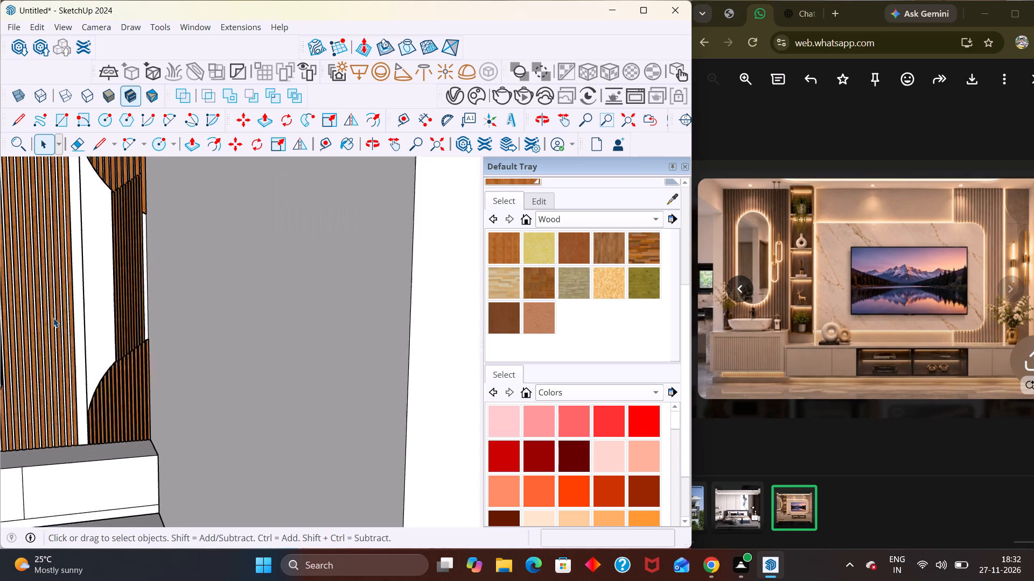
{"action": "scroll", "coordinate": [53, 318], "scroll_direction": "up", "scroll_amount": 2}
{"action": "scroll", "coordinate": [128, 306], "scroll_direction": "down", "scroll_amount": 20}
{"action": "scroll", "coordinate": [128, 306], "scroll_direction": "down", "scroll_amount": 1}
{"action": "scroll", "coordinate": [369, 389], "scroll_direction": "up", "scroll_amount": 1}
{"action": "scroll", "coordinate": [366, 392], "scroll_direction": "down", "scroll_amount": 1}
{"action": "scroll", "coordinate": [186, 395], "scroll_direction": "up", "scroll_amount": 2}
{"action": "middle_click_drag", "start_coordinate": [184, 394], "coordinate": [171, 370]}
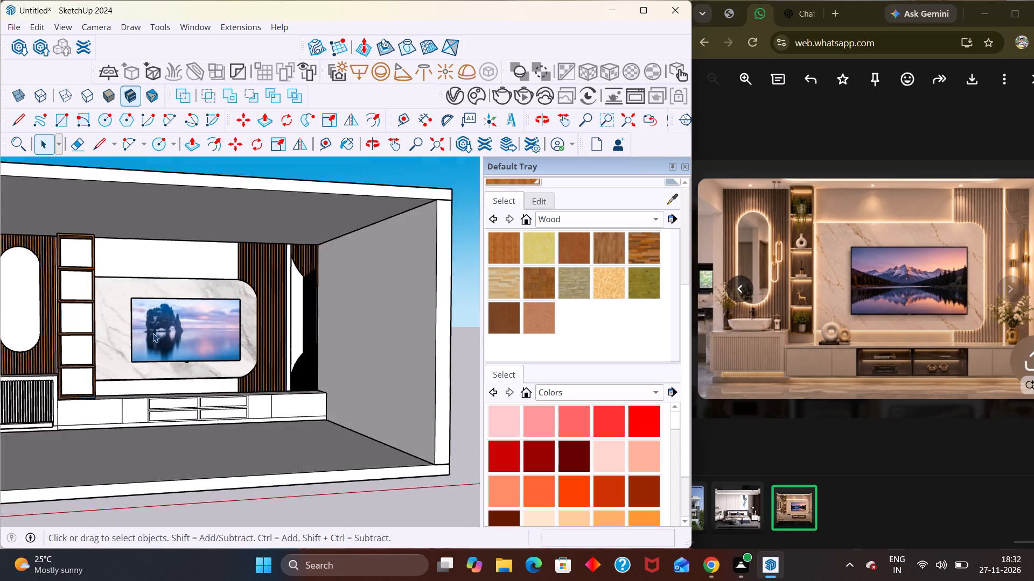
{"action": "scroll", "coordinate": [153, 333], "scroll_direction": "up", "scroll_amount": 2}
{"action": "middle_click_drag", "start_coordinate": [258, 346], "coordinate": [307, 342]}
{"action": "scroll", "coordinate": [300, 331], "scroll_direction": "down", "scroll_amount": 3}
{"action": "scroll", "coordinate": [303, 338], "scroll_direction": "up", "scroll_amount": 1}
{"action": "scroll", "coordinate": [303, 339], "scroll_direction": "down", "scroll_amount": 4}
{"action": "middle_click_drag", "start_coordinate": [270, 364], "coordinate": [190, 338]}
{"action": "scroll", "coordinate": [190, 338], "scroll_direction": "up", "scroll_amount": 7}
{"action": "middle_click_drag", "start_coordinate": [254, 346], "coordinate": [260, 396]}
{"action": "scroll", "coordinate": [158, 382], "scroll_direction": "down", "scroll_amount": 5}
{"action": "middle_click_drag", "start_coordinate": [229, 406], "coordinate": [317, 379]}
{"action": "scroll", "coordinate": [350, 373], "scroll_direction": "up", "scroll_amount": 4}
{"action": "middle_click_drag", "start_coordinate": [303, 381], "coordinate": [289, 384]}
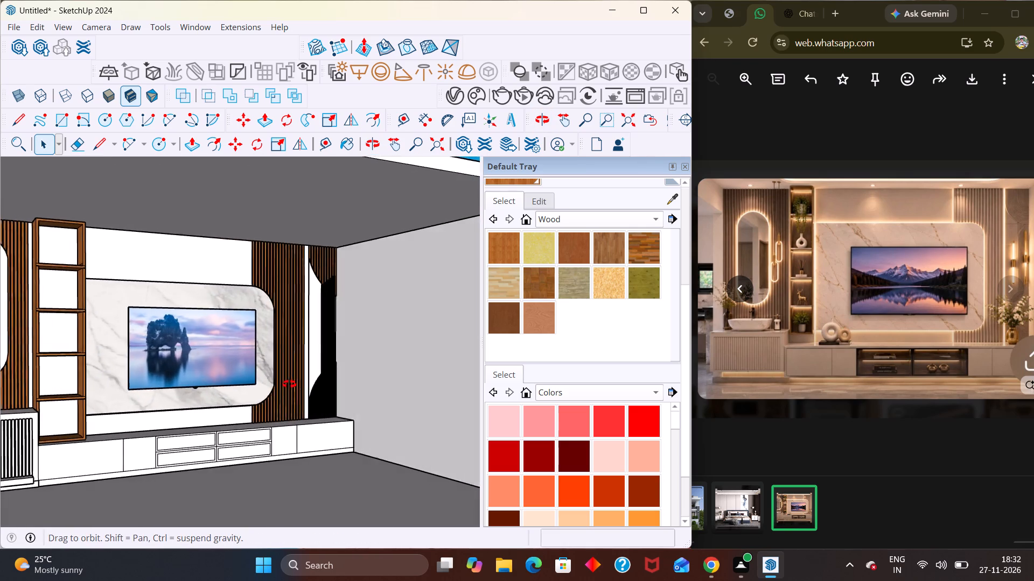
{"action": "middle_click_drag", "start_coordinate": [289, 384], "coordinate": [159, 383]}
{"action": "scroll", "coordinate": [186, 370], "scroll_direction": "up", "scroll_amount": 5}
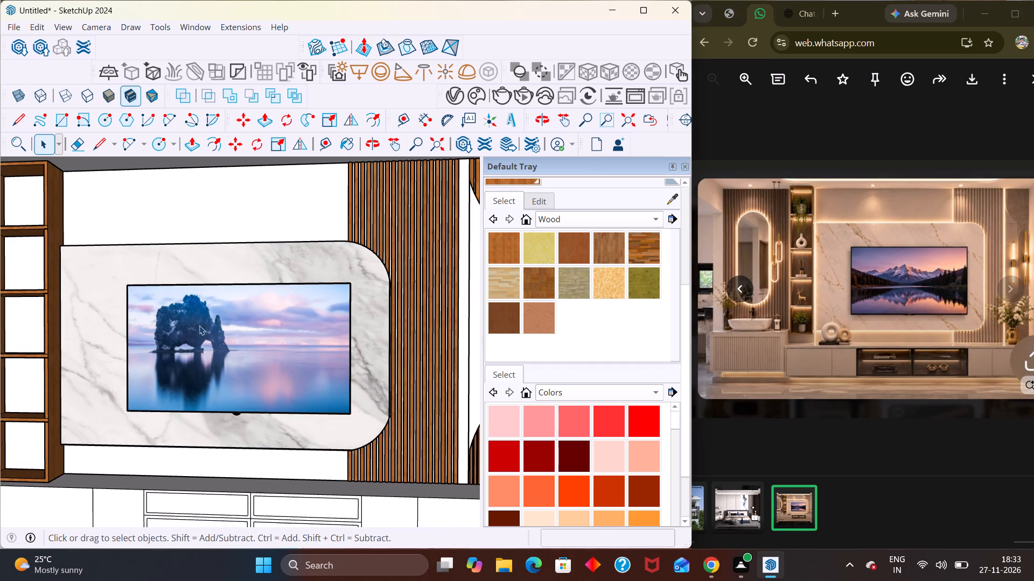
{"action": "middle_click_drag", "start_coordinate": [181, 324], "coordinate": [184, 329]}
{"action": "scroll", "coordinate": [179, 347], "scroll_direction": "down", "scroll_amount": 7}
{"action": "middle_click_drag", "start_coordinate": [207, 382], "coordinate": [123, 350]}
{"action": "scroll", "coordinate": [183, 365], "scroll_direction": "up", "scroll_amount": 2}
{"action": "scroll", "coordinate": [123, 350], "scroll_direction": "up", "scroll_amount": 7}
{"action": "scroll", "coordinate": [89, 352], "scroll_direction": "down", "scroll_amount": 10}
{"action": "middle_click_drag", "start_coordinate": [94, 366], "coordinate": [97, 371]}
{"action": "middle_click_drag", "start_coordinate": [167, 375], "coordinate": [172, 381]}
{"action": "scroll", "coordinate": [172, 381], "scroll_direction": "up", "scroll_amount": 1}
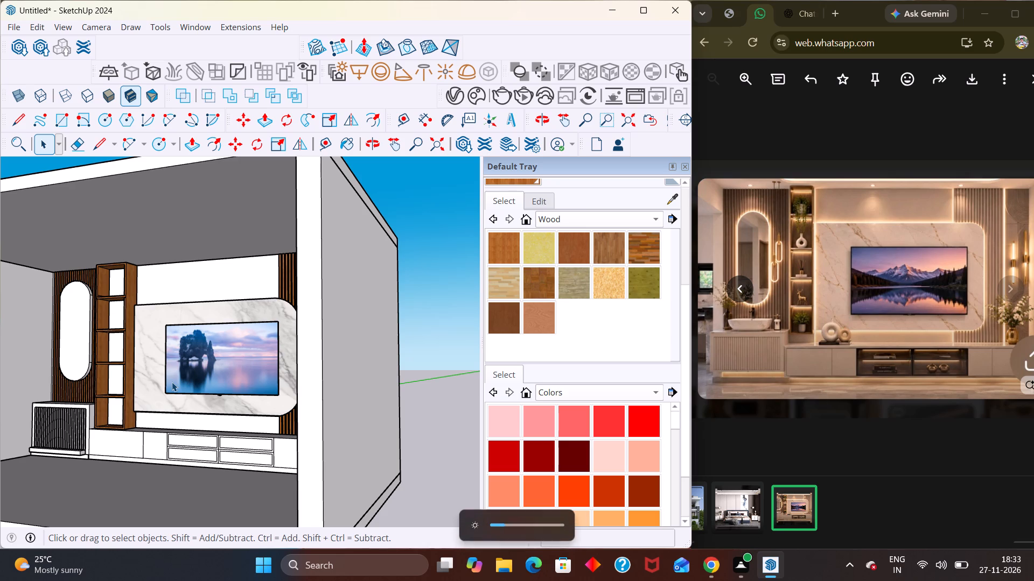
{"action": "scroll", "coordinate": [134, 375], "scroll_direction": "down", "scroll_amount": 10}
{"action": "middle_click_drag", "start_coordinate": [162, 378], "coordinate": [210, 376]}
{"action": "middle_click", "coordinate": [246, 414]}
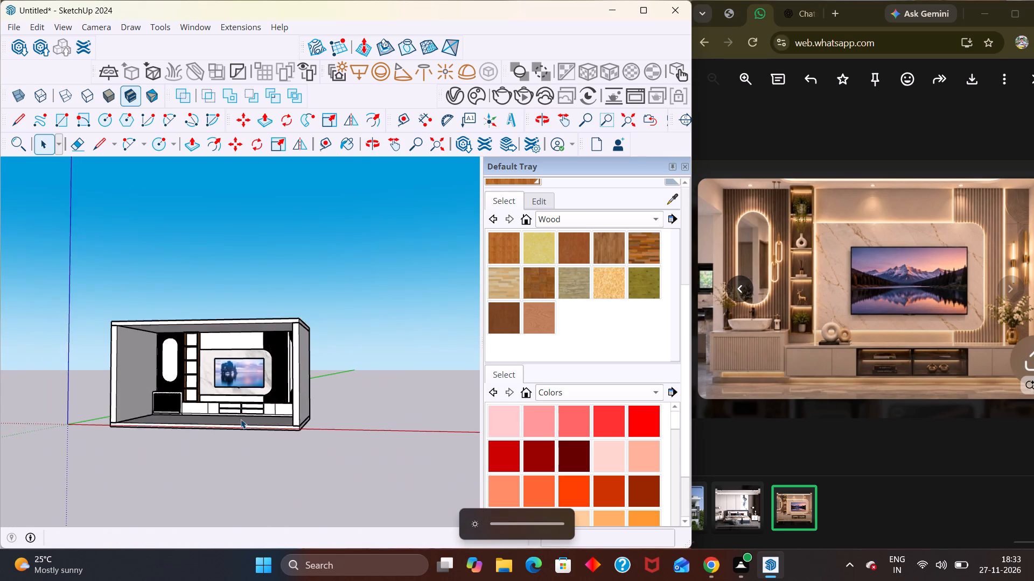
{"action": "middle_click_drag", "start_coordinate": [189, 443], "coordinate": [167, 437]}
{"action": "scroll", "coordinate": [189, 443], "scroll_direction": "up", "scroll_amount": 6}
{"action": "middle_click_drag", "start_coordinate": [190, 417], "coordinate": [276, 448]}
{"action": "scroll", "coordinate": [246, 448], "scroll_direction": "up", "scroll_amount": 3}
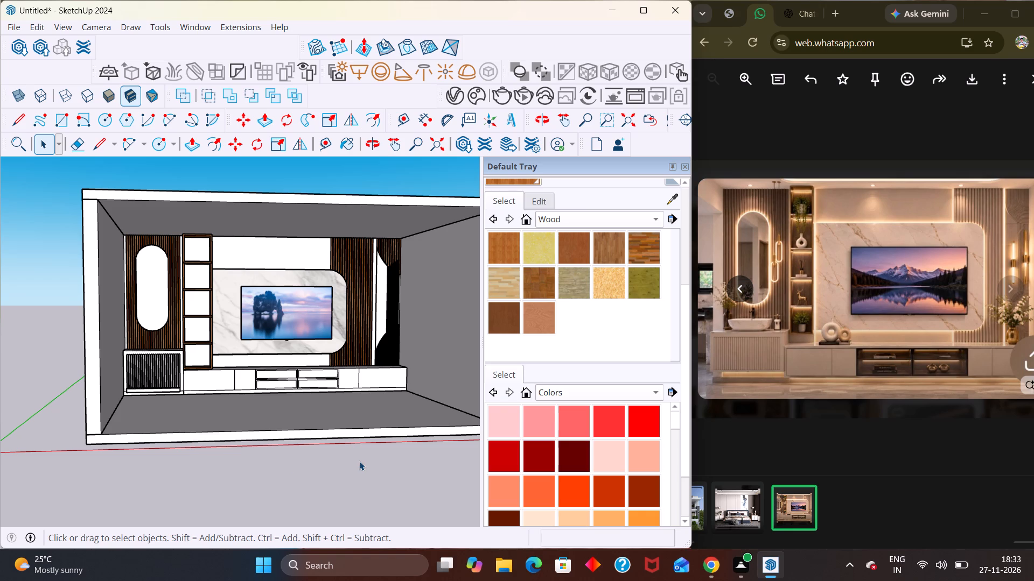
{"action": "scroll", "coordinate": [428, 459], "scroll_direction": "down", "scroll_amount": 1}
{"action": "scroll", "coordinate": [336, 500], "scroll_direction": "down", "scroll_amount": 3}
{"action": "middle_click_drag", "start_coordinate": [338, 496], "coordinate": [280, 512]}
{"action": "scroll", "coordinate": [280, 496], "scroll_direction": "down", "scroll_amount": 3}
{"action": "middle_click_drag", "start_coordinate": [296, 492], "coordinate": [261, 471]}
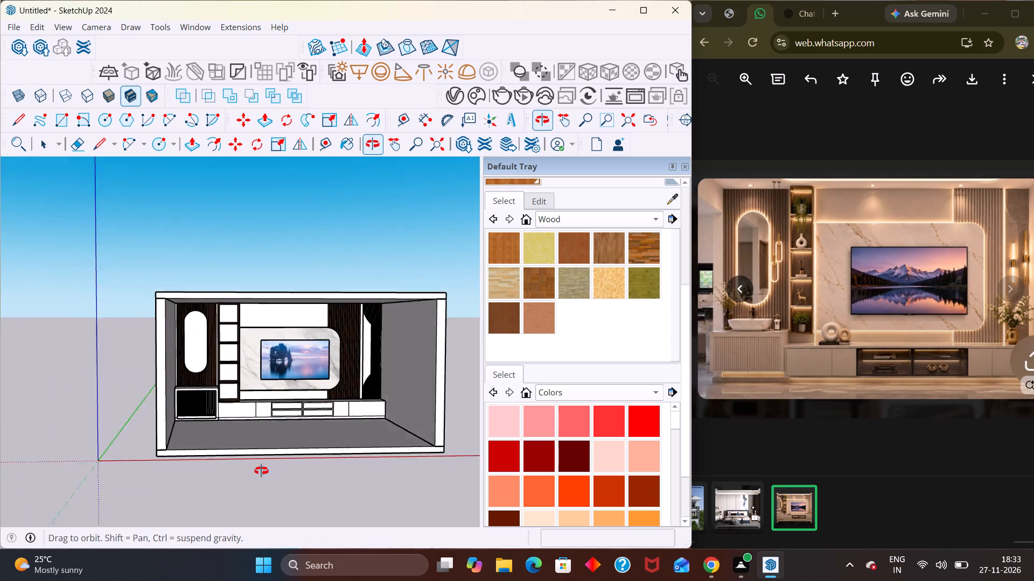
{"action": "middle_click_drag", "start_coordinate": [261, 471], "coordinate": [243, 454]}
{"action": "scroll", "coordinate": [244, 429], "scroll_direction": "up", "scroll_amount": 5}
{"action": "scroll", "coordinate": [205, 392], "scroll_direction": "up", "scroll_amount": 3}
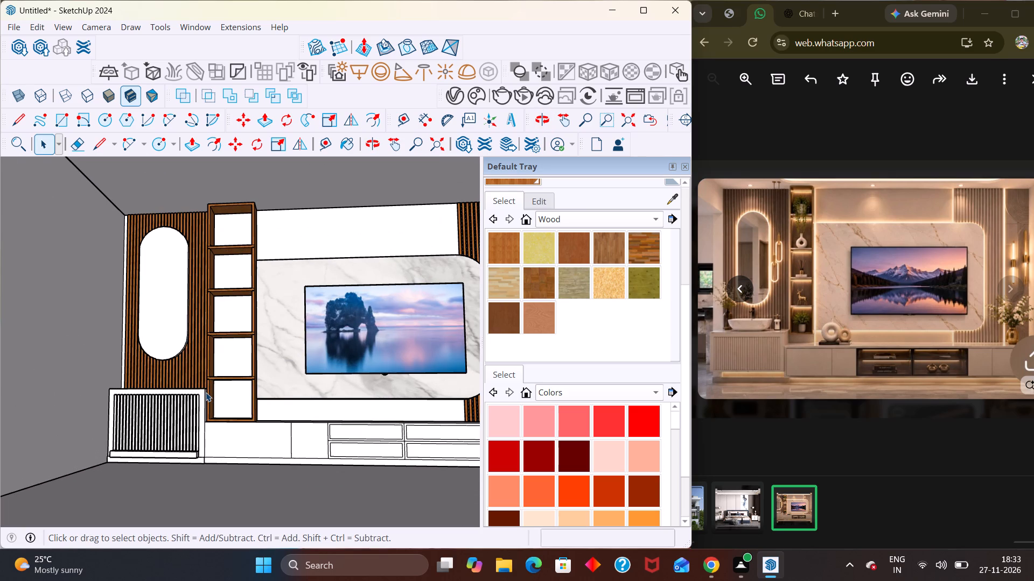
{"action": "scroll", "coordinate": [239, 428], "scroll_direction": "down", "scroll_amount": 2}
{"action": "middle_click_drag", "start_coordinate": [241, 462], "coordinate": [263, 467]}
{"action": "middle_click_drag", "start_coordinate": [243, 456], "coordinate": [231, 471]}
{"action": "scroll", "coordinate": [243, 456], "scroll_direction": "down", "scroll_amount": 1}
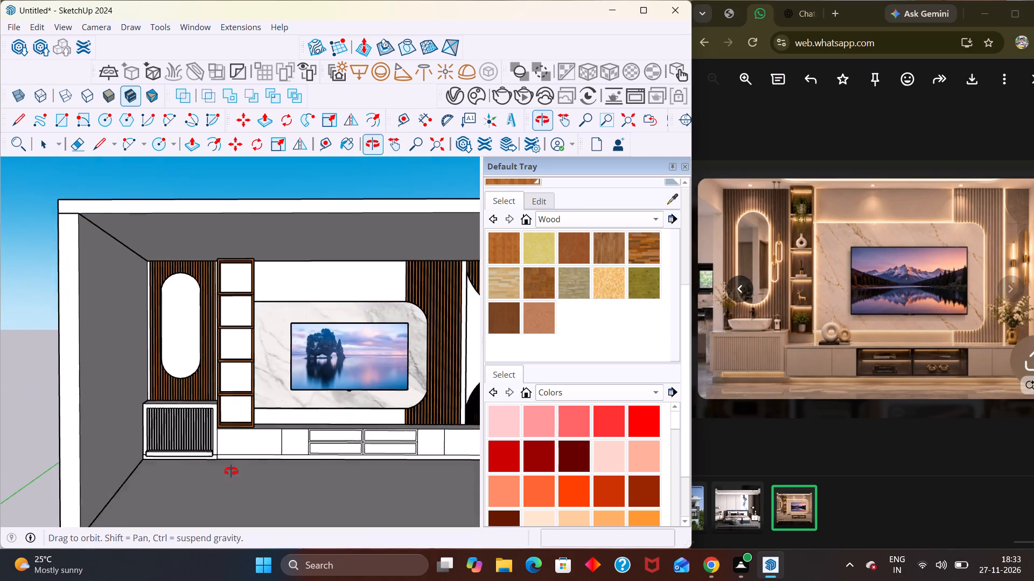
{"action": "middle_click_drag", "start_coordinate": [231, 471], "coordinate": [226, 470]}
Paint the cabinetry group's unpainted base cabinets, including the fluted one, with Wax 01 from the 3d Printing collection.
{"action": "middle_click_drag", "start_coordinate": [150, 458], "coordinate": [152, 477]}
{"action": "scroll", "coordinate": [178, 433], "scroll_direction": "up", "scroll_amount": 5}
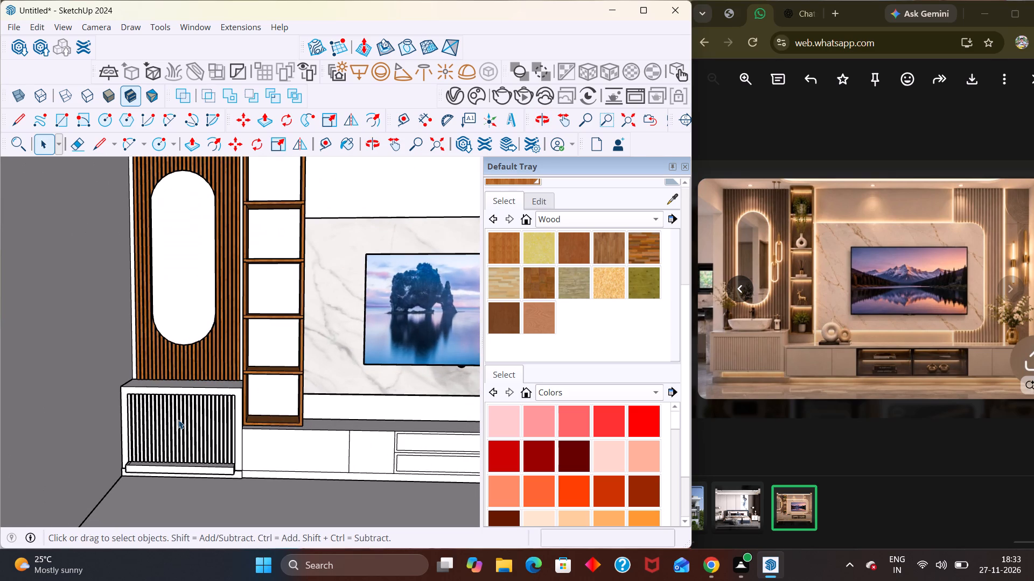
{"action": "scroll", "coordinate": [538, 266], "scroll_direction": "up", "scroll_amount": 4}
{"action": "left_click", "coordinate": [649, 218]}
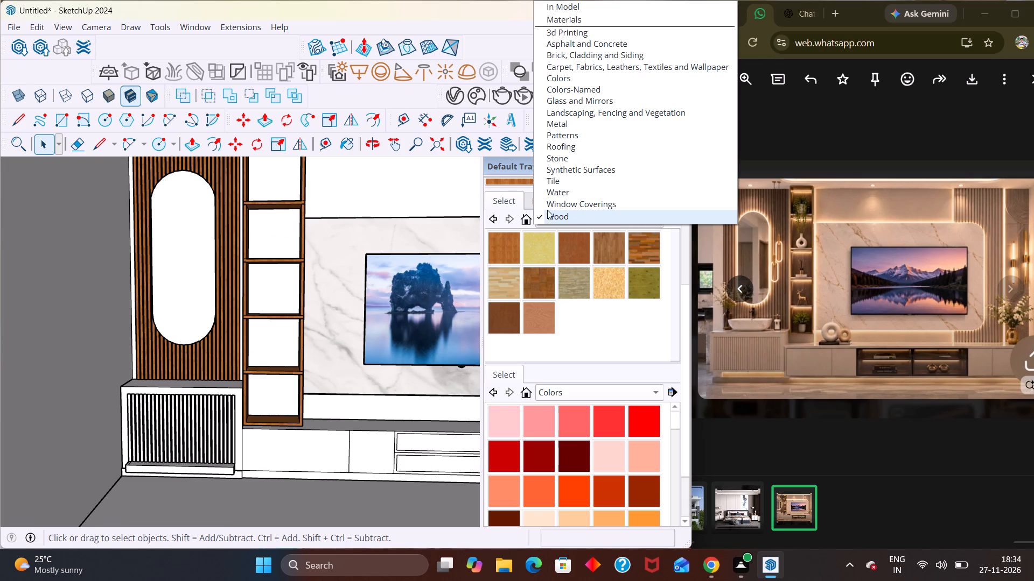
{"action": "left_click", "coordinate": [572, 37]}
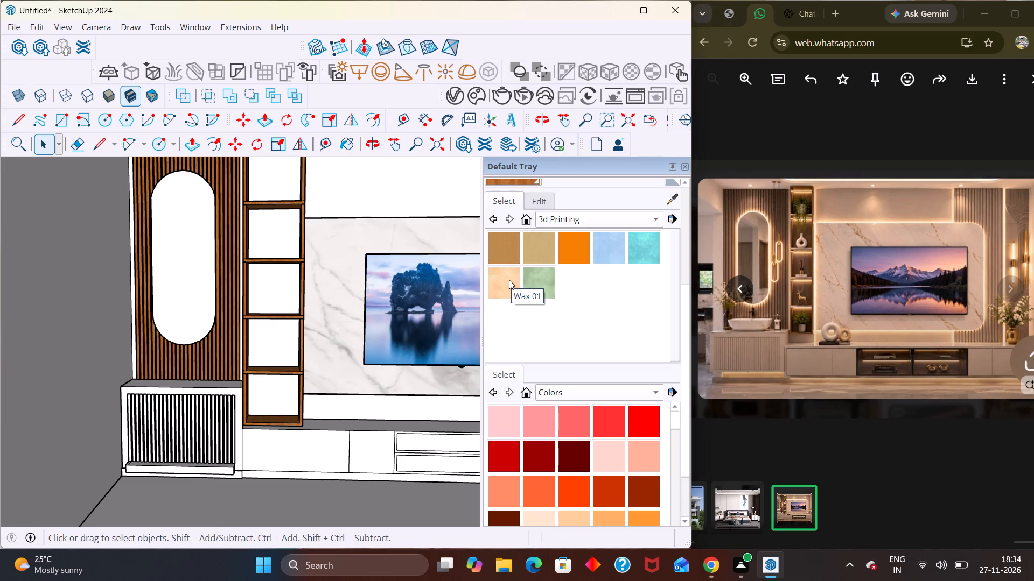
{"action": "left_click", "coordinate": [509, 280]}
{"action": "scroll", "coordinate": [179, 431], "scroll_direction": "up", "scroll_amount": 3}
{"action": "left_click", "coordinate": [179, 431]}
{"action": "scroll", "coordinate": [187, 423], "scroll_direction": "up", "scroll_amount": 1}
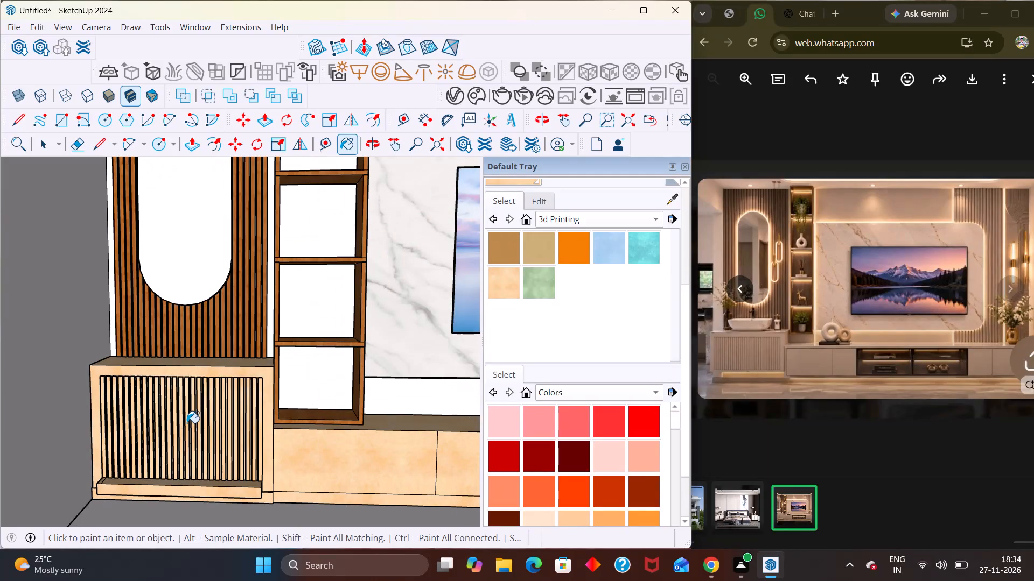
{"action": "scroll", "coordinate": [220, 395], "scroll_direction": "down", "scroll_amount": 2}
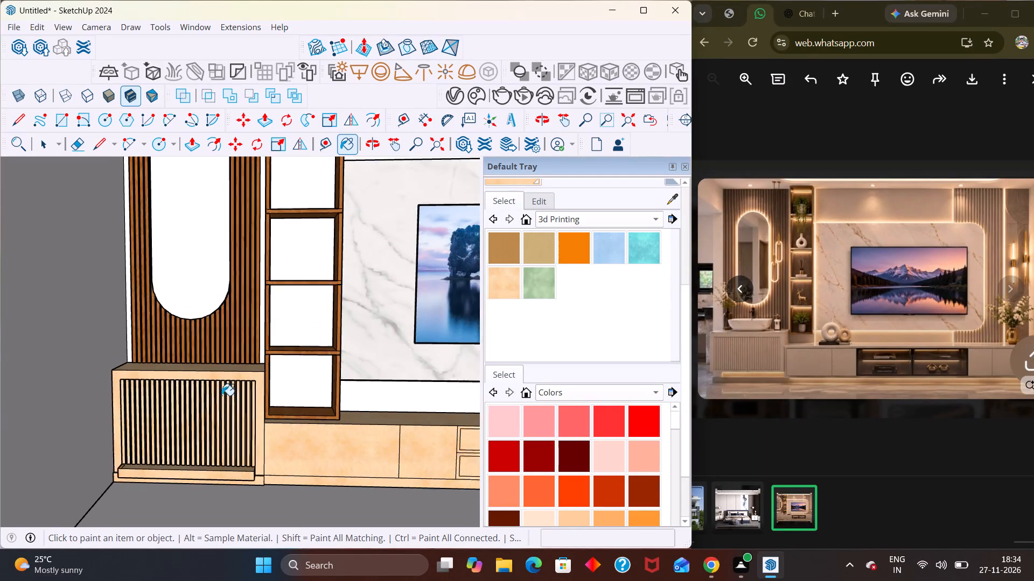
{"action": "scroll", "coordinate": [222, 395], "scroll_direction": "down", "scroll_amount": 8}
{"action": "middle_click_drag", "start_coordinate": [286, 392], "coordinate": [279, 370]}
{"action": "middle_click", "coordinate": [278, 369]}
{"action": "key", "text": "space"}
{"action": "scroll", "coordinate": [286, 381], "scroll_direction": "down", "scroll_amount": 3}
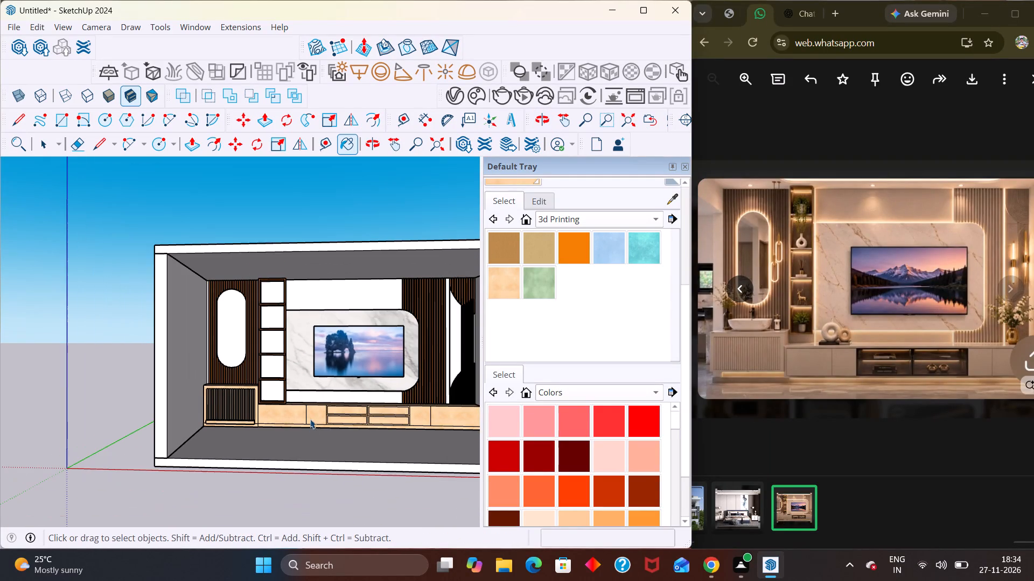
{"action": "left_click", "coordinate": [302, 503]}
Examine the painted base cabinets together with the whole TV wall from several angles.
{"action": "scroll", "coordinate": [362, 456], "scroll_direction": "down", "scroll_amount": 1}
{"action": "middle_click_drag", "start_coordinate": [371, 456], "coordinate": [420, 433]}
{"action": "scroll", "coordinate": [429, 424], "scroll_direction": "up", "scroll_amount": 1}
{"action": "middle_click_drag", "start_coordinate": [385, 361], "coordinate": [339, 403]}
{"action": "middle_click_drag", "start_coordinate": [339, 403], "coordinate": [308, 390]}
{"action": "scroll", "coordinate": [308, 390], "scroll_direction": "down", "scroll_amount": 1}
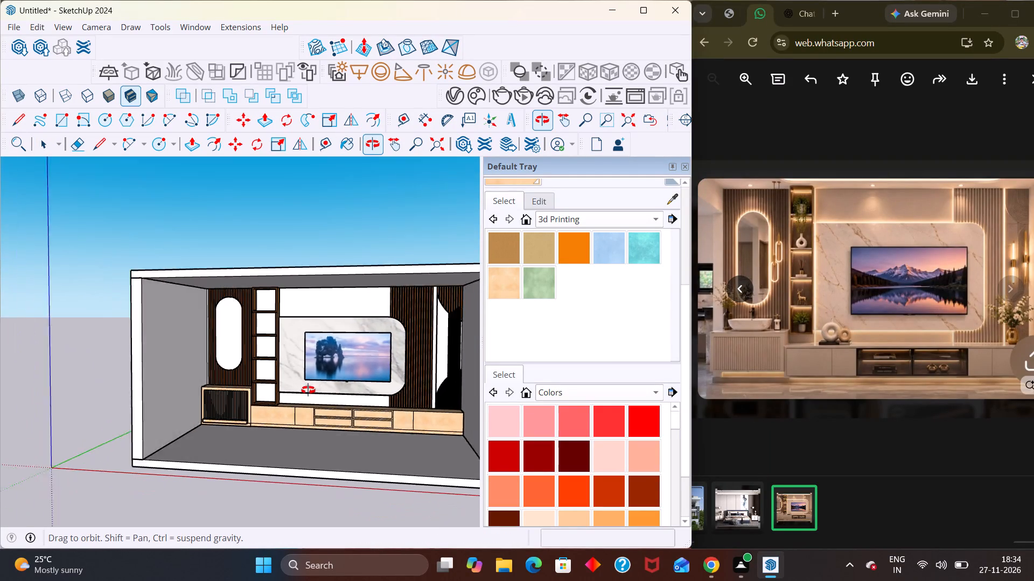
{"action": "scroll", "coordinate": [308, 390], "scroll_direction": "down", "scroll_amount": 1}
{"action": "middle_click_drag", "start_coordinate": [308, 390], "coordinate": [310, 392]}
{"action": "middle_click_drag", "start_coordinate": [350, 405], "coordinate": [371, 389]}
{"action": "middle_click", "coordinate": [373, 389]}
{"action": "scroll", "coordinate": [376, 389], "scroll_direction": "up", "scroll_amount": 2}
{"action": "middle_click", "coordinate": [376, 389]}
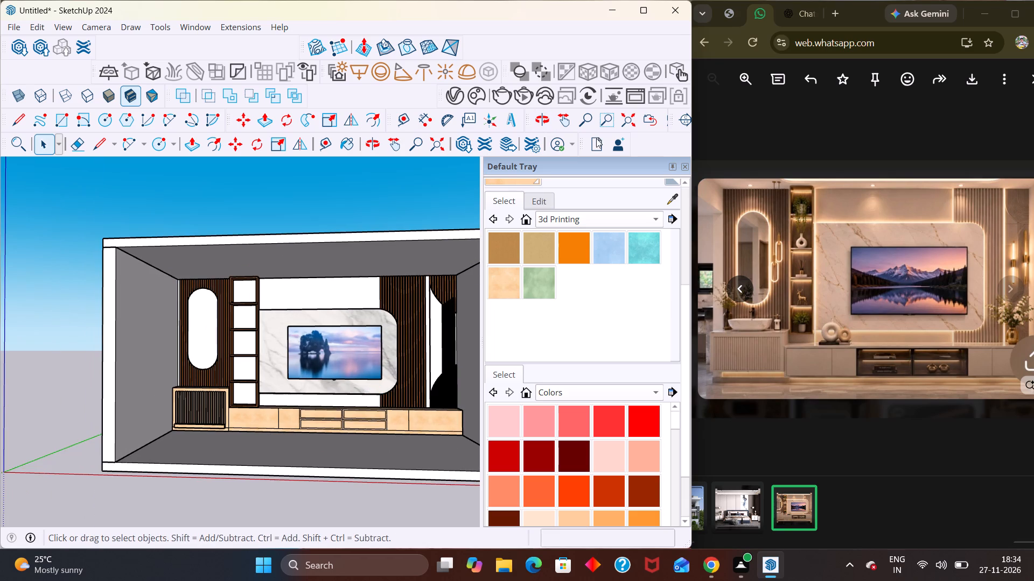
Render the current view with V-Ray, examine the lit TV wall and its materials, and stop and close the render.
{"action": "left_click", "coordinate": [516, 99]}
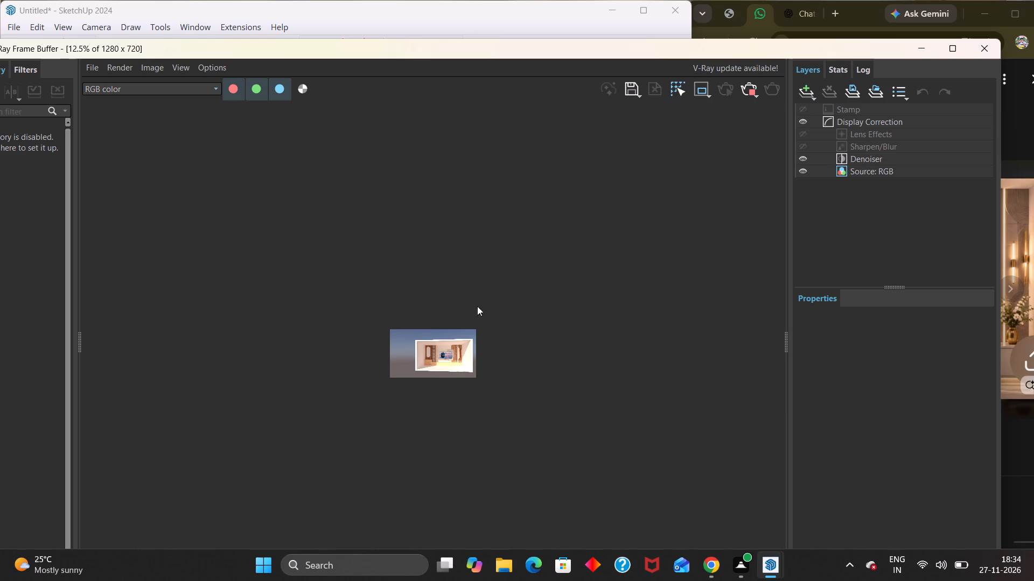
{"action": "scroll", "coordinate": [476, 308], "scroll_direction": "up", "scroll_amount": 3}
{"action": "scroll", "coordinate": [441, 417], "scroll_direction": "up", "scroll_amount": 1}
{"action": "scroll", "coordinate": [415, 421], "scroll_direction": "down", "scroll_amount": 4}
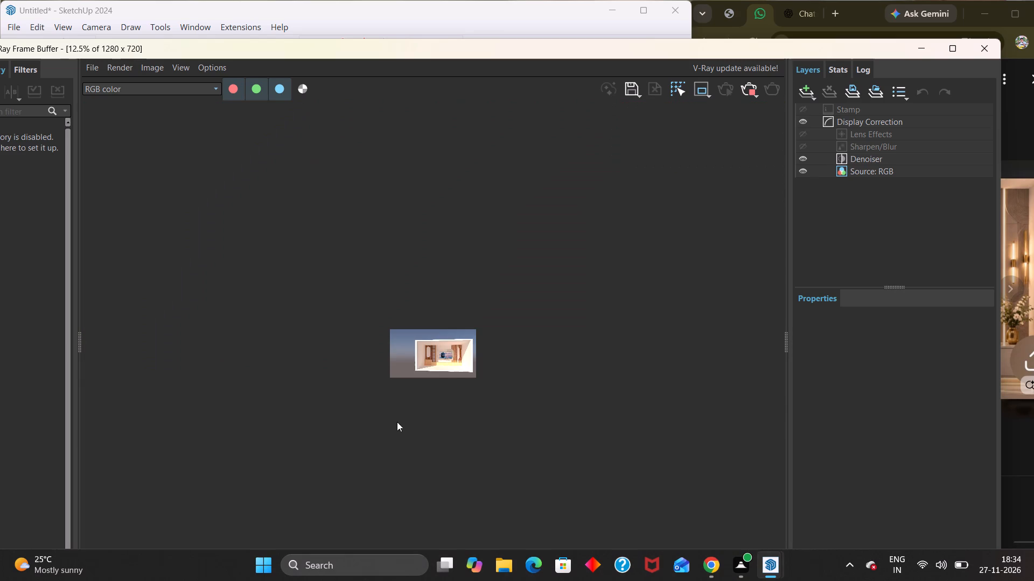
{"action": "middle_click_drag", "start_coordinate": [448, 441], "coordinate": [511, 433]}
{"action": "scroll", "coordinate": [506, 440], "scroll_direction": "up", "scroll_amount": 3}
{"action": "scroll", "coordinate": [463, 370], "scroll_direction": "up", "scroll_amount": 3}
{"action": "scroll", "coordinate": [520, 405], "scroll_direction": "down", "scroll_amount": 1}
{"action": "middle_click_drag", "start_coordinate": [506, 411], "coordinate": [402, 416]}
{"action": "scroll", "coordinate": [390, 414], "scroll_direction": "down", "scroll_amount": 1}
{"action": "scroll", "coordinate": [390, 414], "scroll_direction": "up", "scroll_amount": 1}
{"action": "scroll", "coordinate": [390, 414], "scroll_direction": "down", "scroll_amount": 2}
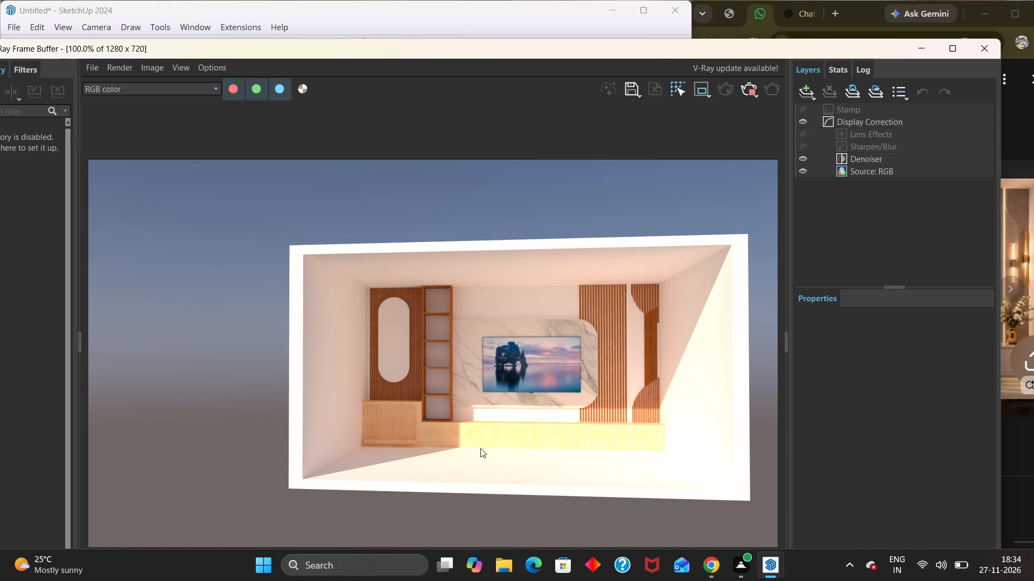
{"action": "scroll", "coordinate": [480, 434], "scroll_direction": "down", "scroll_amount": 3}
{"action": "scroll", "coordinate": [477, 410], "scroll_direction": "up", "scroll_amount": 2}
{"action": "left_click", "coordinate": [743, 97]}
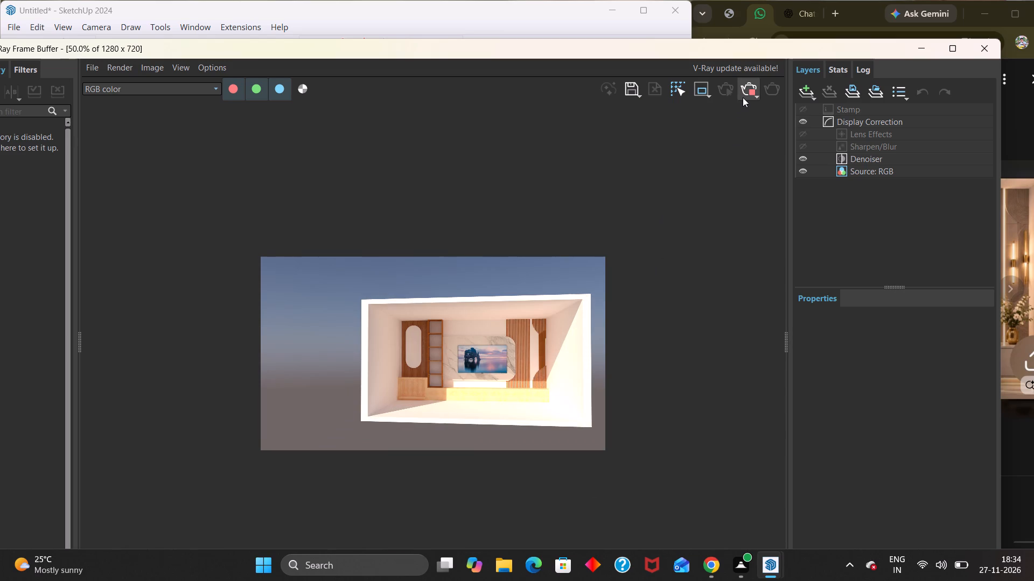
{"action": "scroll", "coordinate": [498, 356], "scroll_direction": "up", "scroll_amount": 4}
{"action": "scroll", "coordinate": [476, 379], "scroll_direction": "down", "scroll_amount": 3}
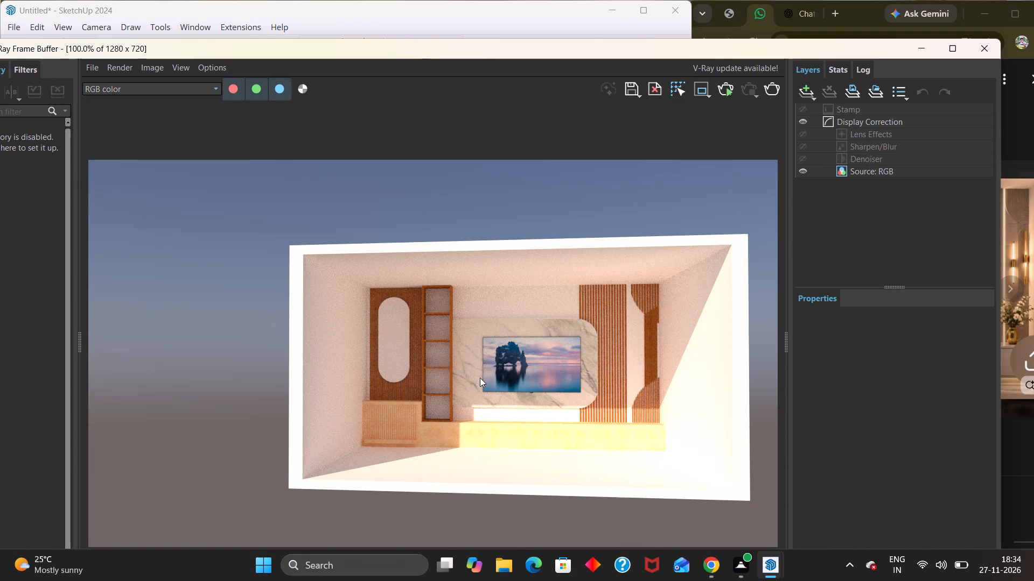
{"action": "middle_click_drag", "start_coordinate": [502, 374], "coordinate": [512, 426]}
{"action": "left_click", "coordinate": [983, 49]}
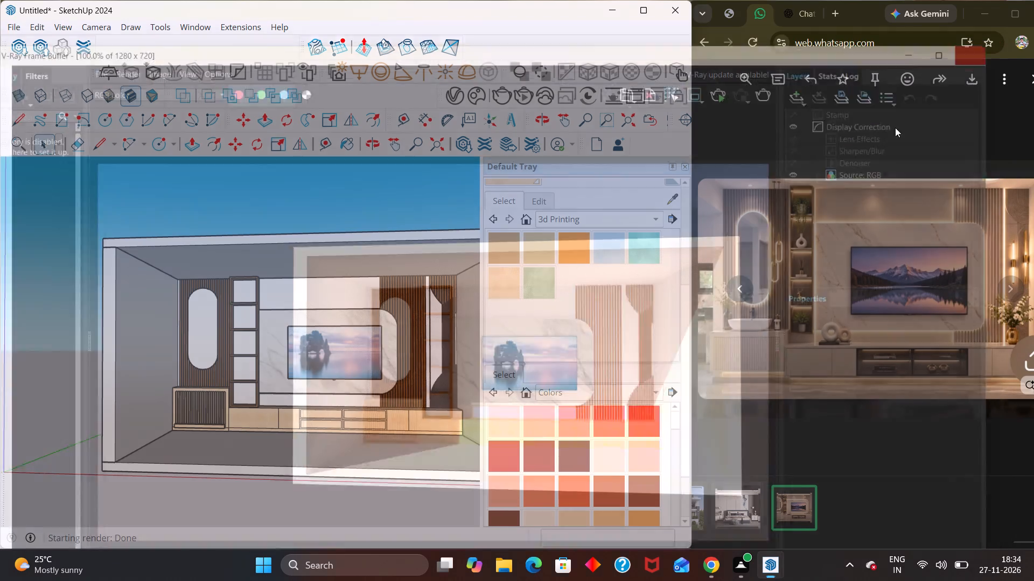
Close the Default Tray to free up the modelling area.
{"action": "scroll", "coordinate": [467, 378], "scroll_direction": "down", "scroll_amount": 2}
{"action": "middle_click_drag", "start_coordinate": [429, 394], "coordinate": [451, 382]}
{"action": "scroll", "coordinate": [455, 402], "scroll_direction": "up", "scroll_amount": 3}
{"action": "scroll", "coordinate": [325, 416], "scroll_direction": "down", "scroll_amount": 3}
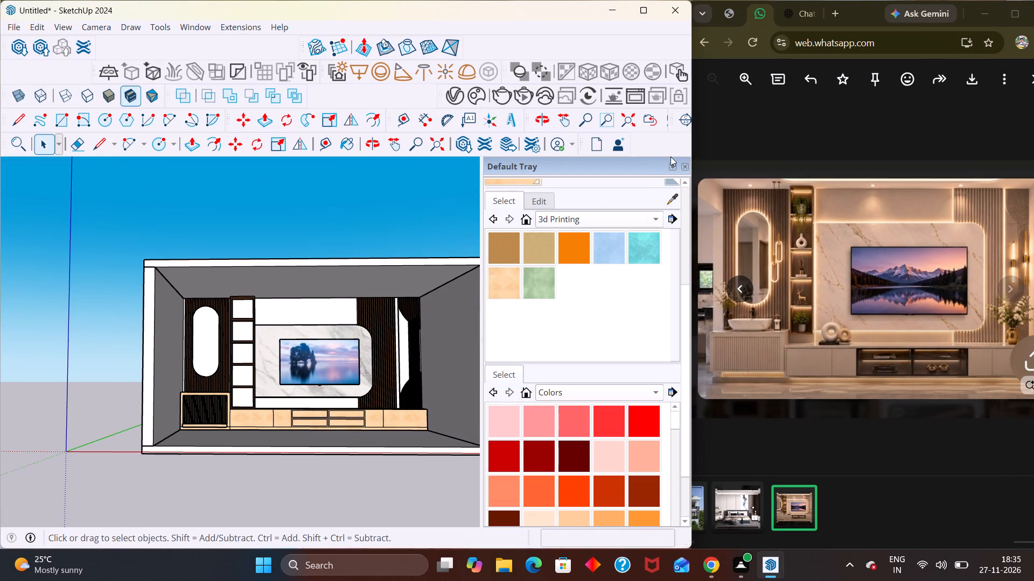
{"action": "left_click", "coordinate": [682, 167]}
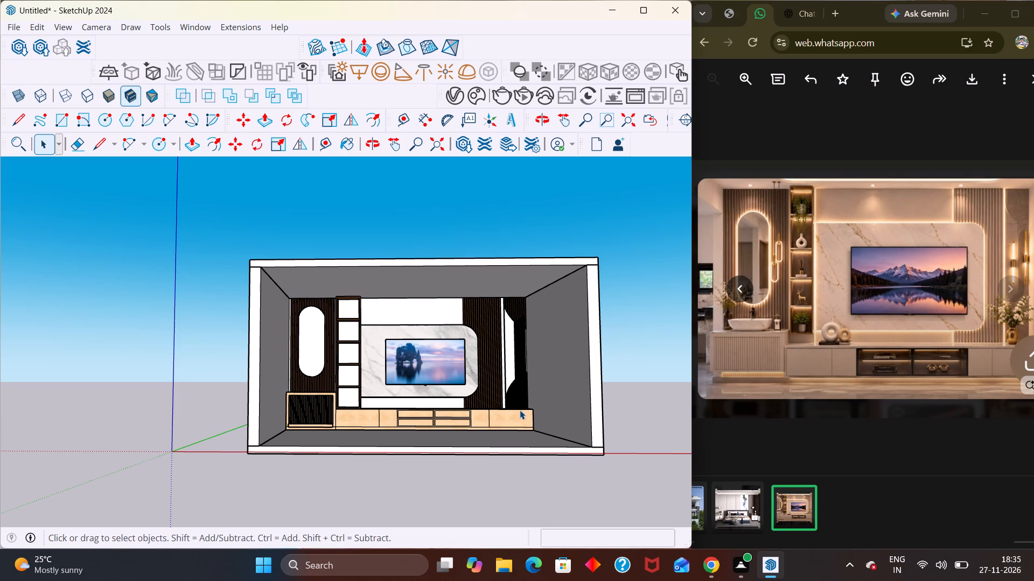
Undo the Wax 01 paint on the base cabinets.
{"action": "scroll", "coordinate": [508, 379], "scroll_direction": "down", "scroll_amount": 2}
{"action": "scroll", "coordinate": [411, 425], "scroll_direction": "down", "scroll_amount": 2}
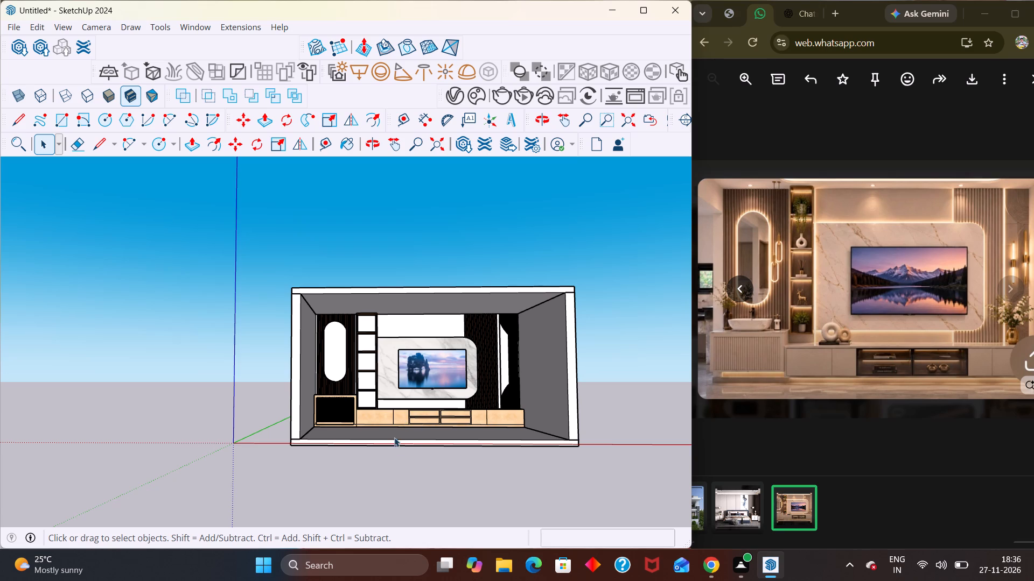
{"action": "scroll", "coordinate": [413, 419], "scroll_direction": "up", "scroll_amount": 2}
{"action": "middle_click_drag", "start_coordinate": [420, 420], "coordinate": [383, 450]}
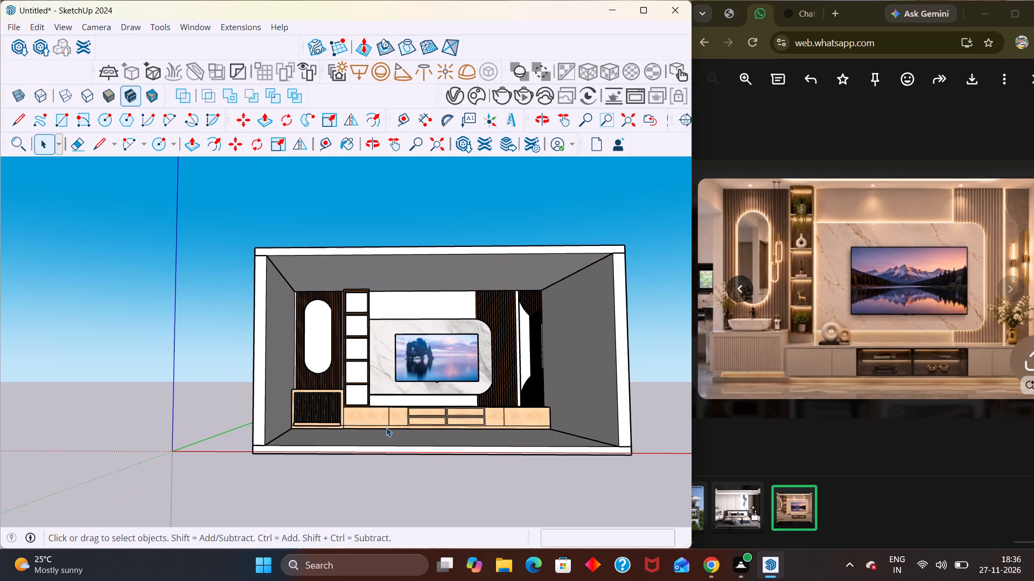
{"action": "key", "text": "ctrl+z"}
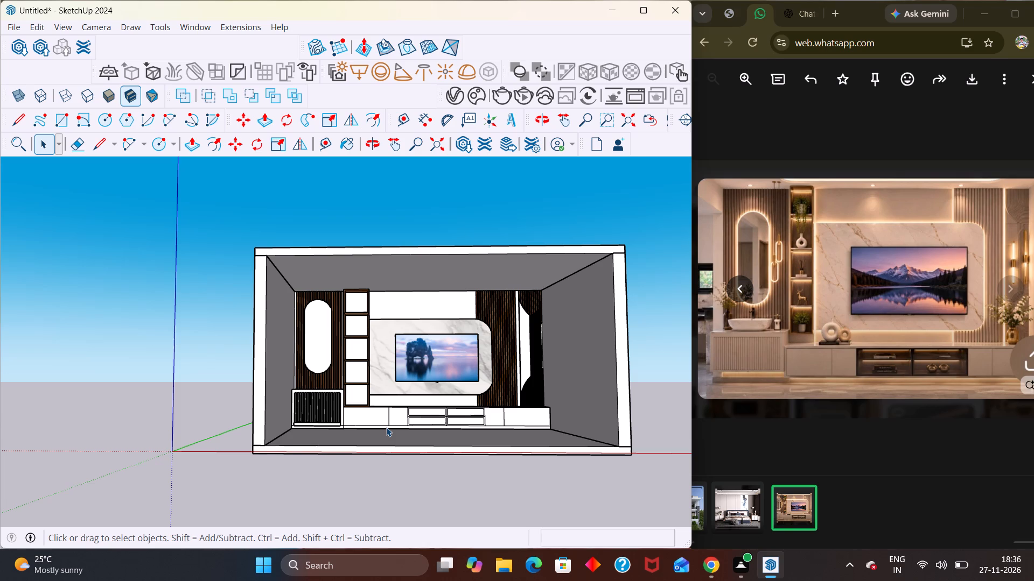
Examine the whole room and the unpainted base cabinets from the front, side and above.
{"action": "scroll", "coordinate": [442, 472], "scroll_direction": "down", "scroll_amount": 2}
{"action": "middle_click_drag", "start_coordinate": [441, 471], "coordinate": [439, 500]}
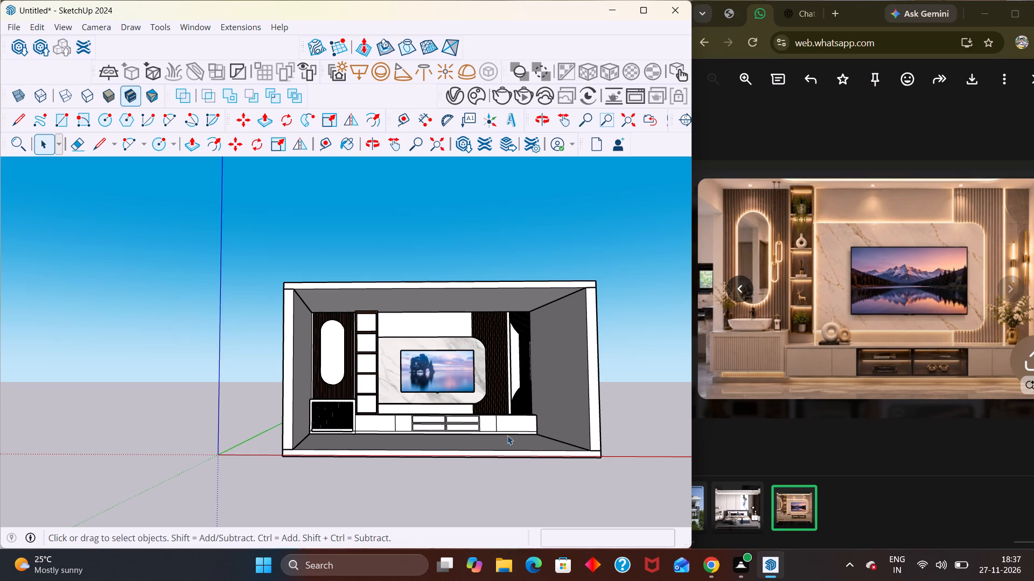
{"action": "scroll", "coordinate": [508, 431], "scroll_direction": "up", "scroll_amount": 2}
{"action": "scroll", "coordinate": [651, 355], "scroll_direction": "up", "scroll_amount": 3}
{"action": "middle_click_drag", "start_coordinate": [550, 373], "coordinate": [539, 399]}
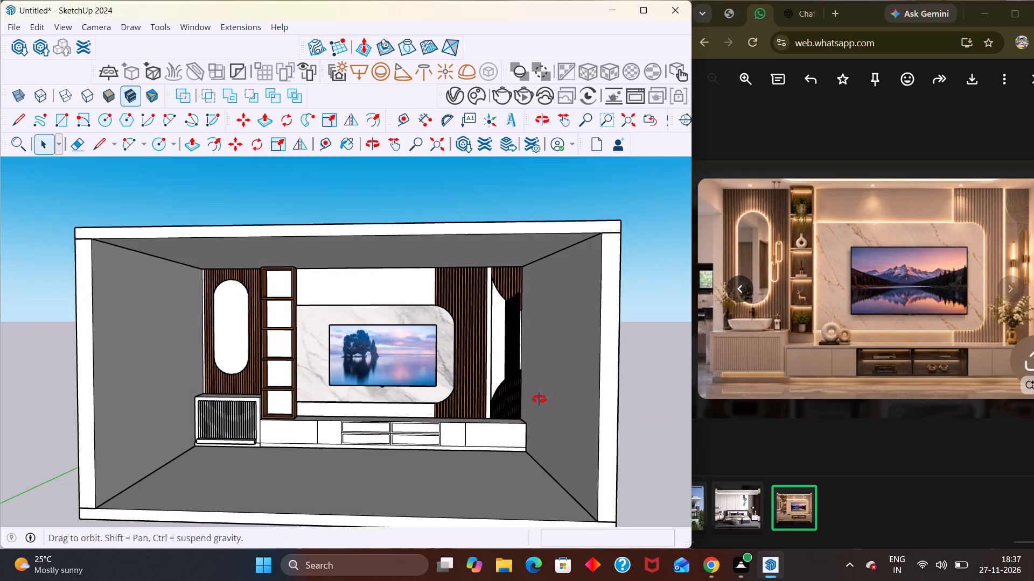
{"action": "middle_click_drag", "start_coordinate": [539, 399], "coordinate": [534, 400]}
{"action": "middle_click_drag", "start_coordinate": [453, 416], "coordinate": [458, 401]}
{"action": "scroll", "coordinate": [455, 410], "scroll_direction": "up", "scroll_amount": 1}
{"action": "scroll", "coordinate": [462, 400], "scroll_direction": "down", "scroll_amount": 5}
{"action": "middle_click_drag", "start_coordinate": [465, 419], "coordinate": [237, 499]}
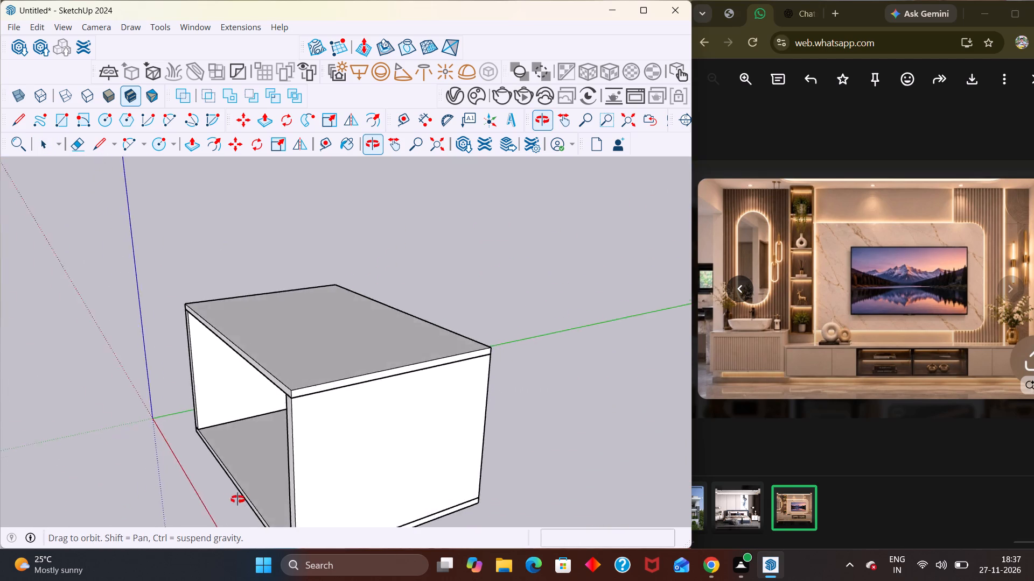
{"action": "middle_click_drag", "start_coordinate": [237, 499], "coordinate": [587, 445]}
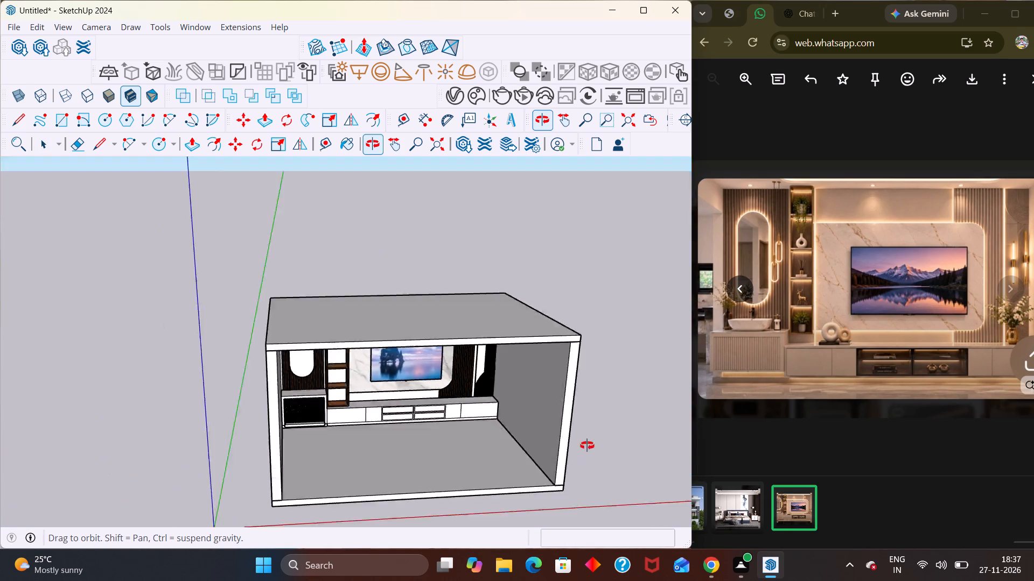
{"action": "middle_click_drag", "start_coordinate": [587, 445], "coordinate": [480, 399]}
{"action": "scroll", "coordinate": [594, 416], "scroll_direction": "up", "scroll_amount": 4}
{"action": "middle_click_drag", "start_coordinate": [464, 399], "coordinate": [390, 399]}
{"action": "middle_click_drag", "start_coordinate": [375, 399], "coordinate": [431, 443]}
{"action": "scroll", "coordinate": [375, 399], "scroll_direction": "up", "scroll_amount": 1}
{"action": "middle_click_drag", "start_coordinate": [418, 421], "coordinate": [425, 436]}
{"action": "scroll", "coordinate": [418, 421], "scroll_direction": "down", "scroll_amount": 1}
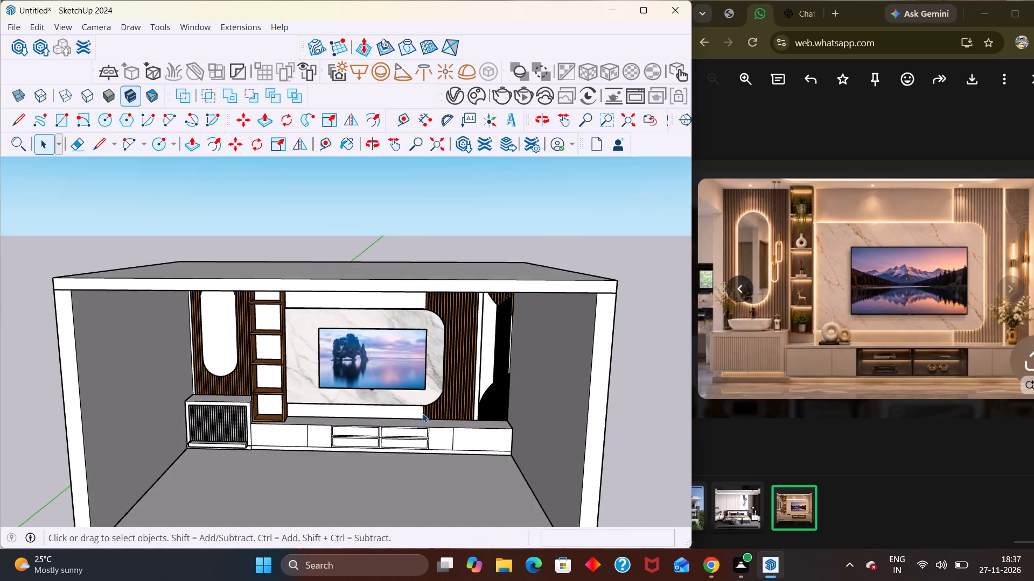
Examine closely the fluted panel with the oval cut-out, the open shelf unit and the fluted base cabinet.
{"action": "middle_click_drag", "start_coordinate": [422, 413], "coordinate": [428, 443]}
{"action": "scroll", "coordinate": [354, 391], "scroll_direction": "up", "scroll_amount": 2}
{"action": "middle_click_drag", "start_coordinate": [213, 397], "coordinate": [213, 357]}
{"action": "middle_click_drag", "start_coordinate": [222, 380], "coordinate": [215, 342]}
{"action": "scroll", "coordinate": [220, 373], "scroll_direction": "up", "scroll_amount": 1}
{"action": "middle_click", "coordinate": [215, 342]}
{"action": "middle_click_drag", "start_coordinate": [221, 364], "coordinate": [214, 345]}
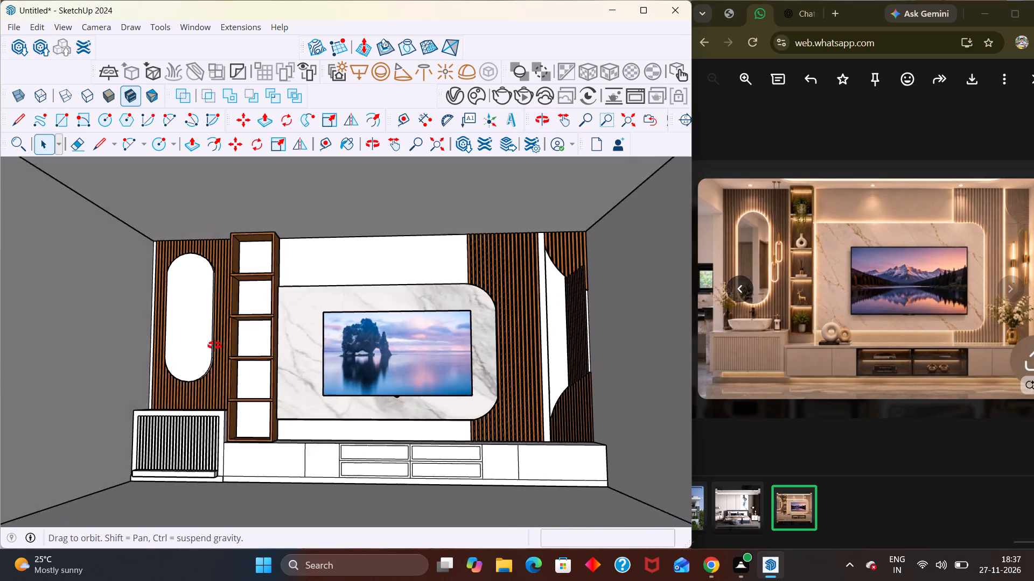
{"action": "middle_click_drag", "start_coordinate": [214, 345], "coordinate": [214, 343]}
{"action": "scroll", "coordinate": [168, 332], "scroll_direction": "up", "scroll_amount": 3}
{"action": "middle_click_drag", "start_coordinate": [166, 334], "coordinate": [215, 342]}
{"action": "middle_click_drag", "start_coordinate": [210, 341], "coordinate": [179, 405]}
{"action": "middle_click_drag", "start_coordinate": [157, 384], "coordinate": [122, 381]}
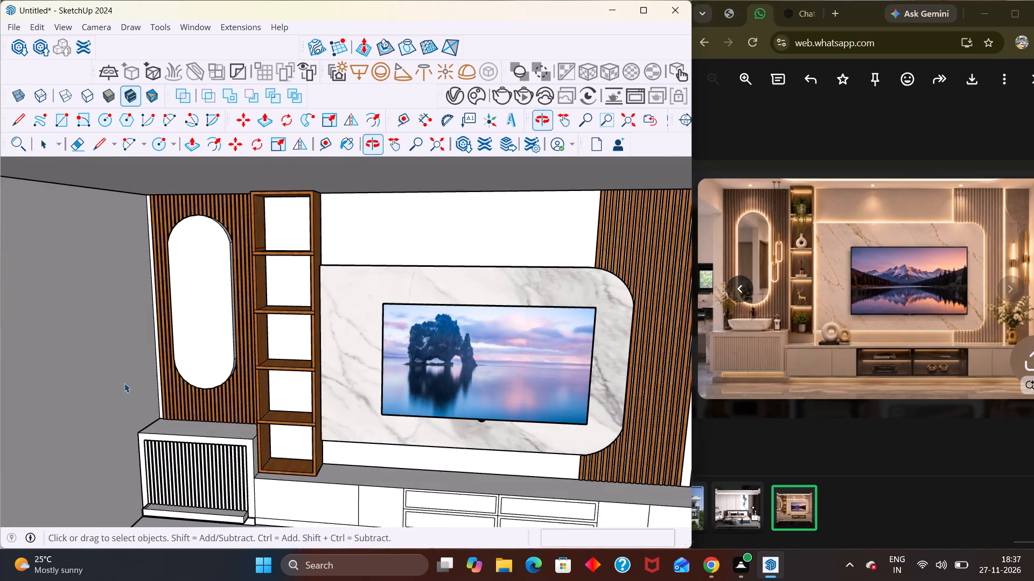
{"action": "middle_click_drag", "start_coordinate": [165, 381], "coordinate": [287, 369]}
{"action": "scroll", "coordinate": [287, 369], "scroll_direction": "up", "scroll_amount": 8}
{"action": "scroll", "coordinate": [284, 370], "scroll_direction": "down", "scroll_amount": 10}
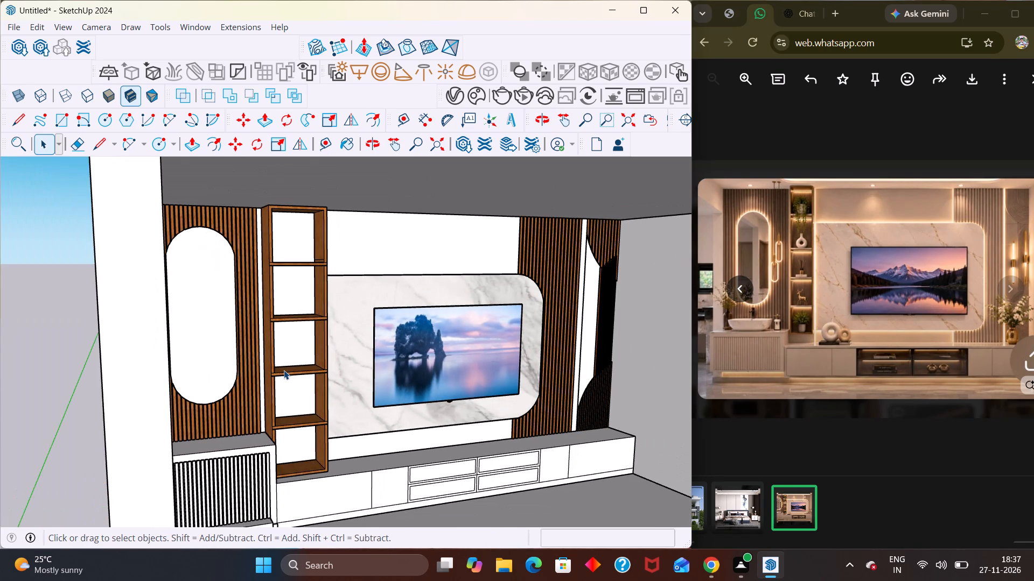
{"action": "scroll", "coordinate": [324, 365], "scroll_direction": "down", "scroll_amount": 4}
{"action": "scroll", "coordinate": [381, 363], "scroll_direction": "down", "scroll_amount": 3}
{"action": "middle_click_drag", "start_coordinate": [378, 368], "coordinate": [362, 353]}
{"action": "scroll", "coordinate": [375, 369], "scroll_direction": "up", "scroll_amount": 5}
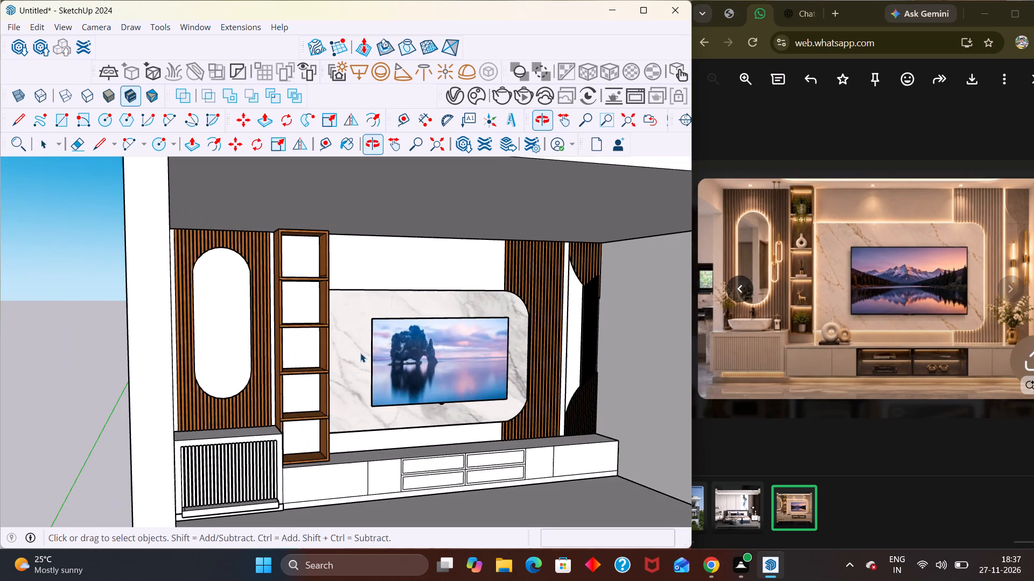
{"action": "middle_click_drag", "start_coordinate": [406, 369], "coordinate": [432, 353]}
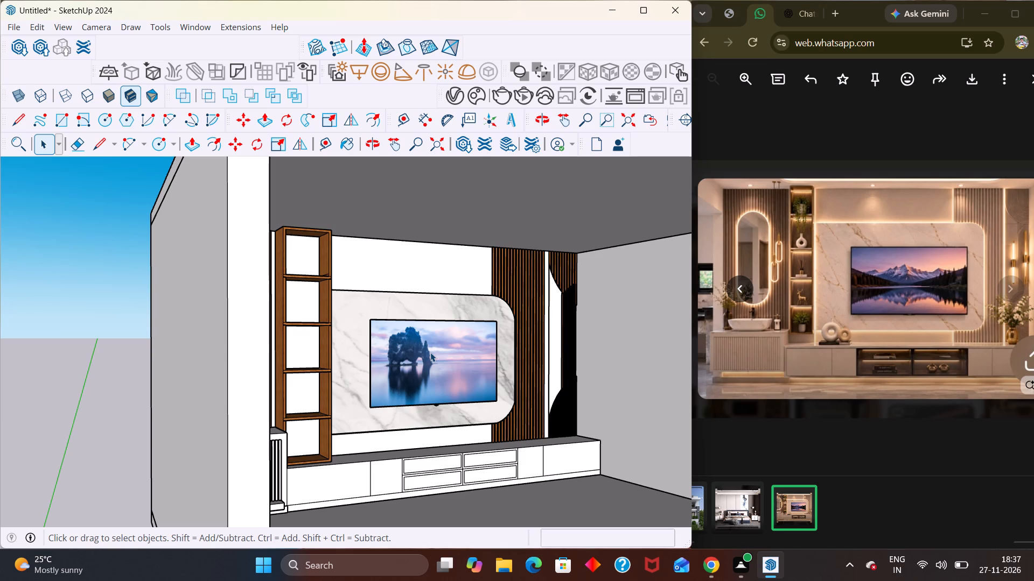
Examine the room shell and the complete TV wall from both oblique sides.
{"action": "scroll", "coordinate": [455, 342], "scroll_direction": "down", "scroll_amount": 3}
{"action": "middle_click_drag", "start_coordinate": [427, 372], "coordinate": [425, 387]}
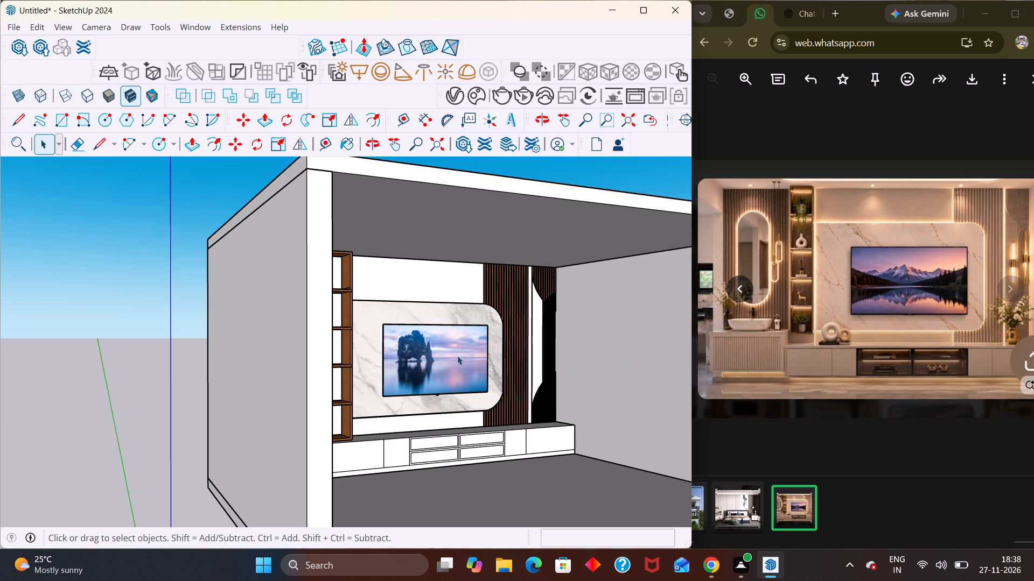
{"action": "scroll", "coordinate": [379, 364], "scroll_direction": "down", "scroll_amount": 17}
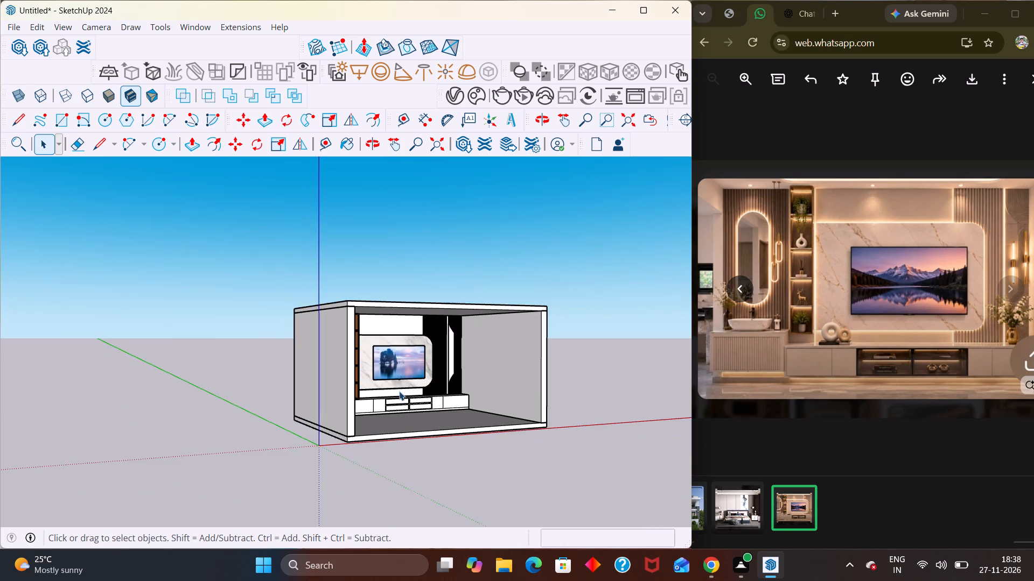
{"action": "middle_click_drag", "start_coordinate": [463, 442], "coordinate": [332, 422]}
{"action": "scroll", "coordinate": [332, 422], "scroll_direction": "up", "scroll_amount": 5}
{"action": "middle_click_drag", "start_coordinate": [458, 373], "coordinate": [455, 371]}
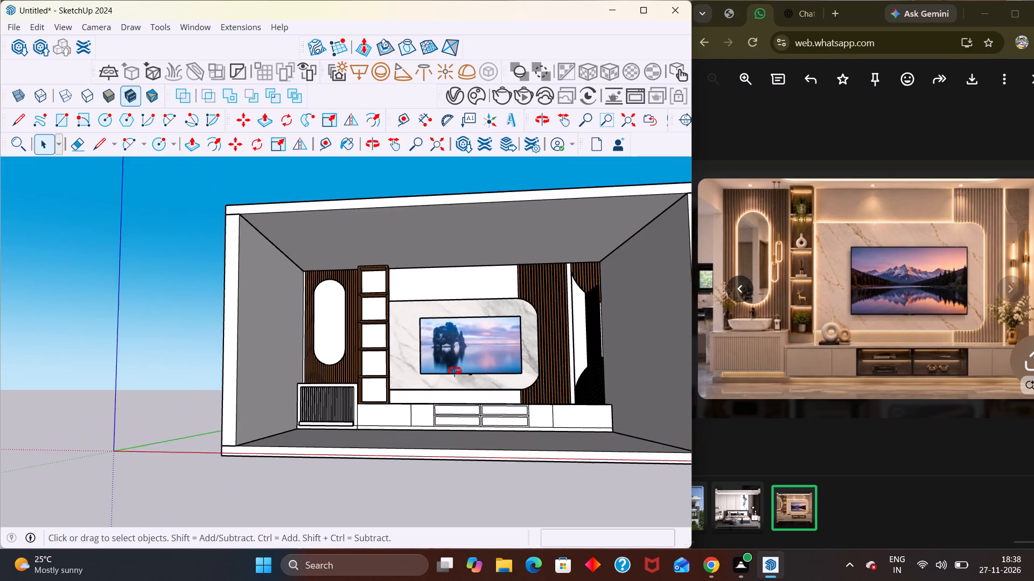
{"action": "middle_click_drag", "start_coordinate": [455, 371], "coordinate": [360, 403]}
{"action": "scroll", "coordinate": [360, 403], "scroll_direction": "up", "scroll_amount": 1}
{"action": "middle_click", "coordinate": [360, 403]}
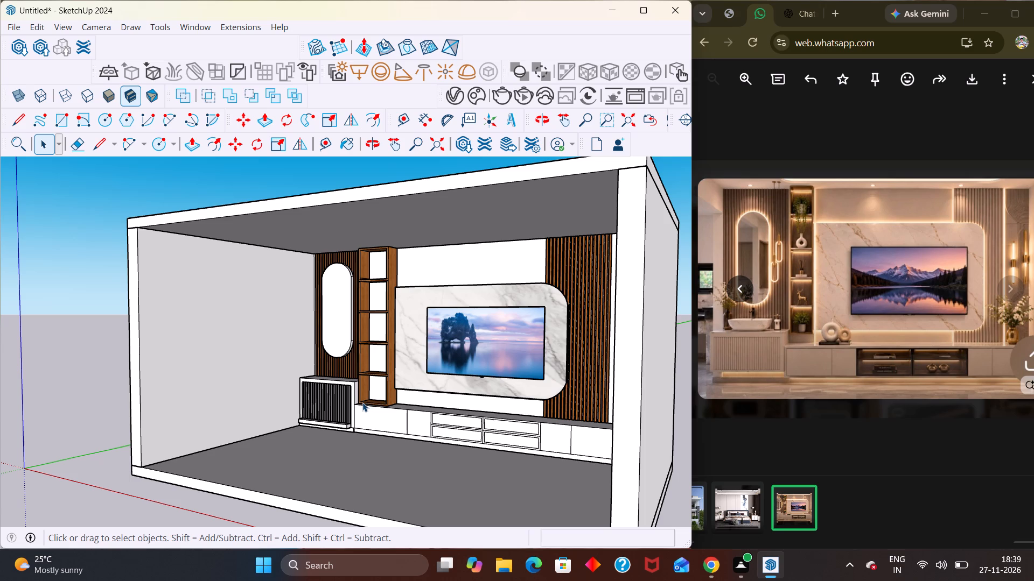
{"action": "scroll", "coordinate": [230, 372], "scroll_direction": "down", "scroll_amount": 3}
{"action": "scroll", "coordinate": [241, 371], "scroll_direction": "up", "scroll_amount": 1}
{"action": "scroll", "coordinate": [241, 371], "scroll_direction": "down", "scroll_amount": 8}
{"action": "middle_click_drag", "start_coordinate": [263, 371], "coordinate": [323, 392]}
{"action": "scroll", "coordinate": [263, 371], "scroll_direction": "down", "scroll_amount": 1}
{"action": "scroll", "coordinate": [324, 386], "scroll_direction": "down", "scroll_amount": 3}
{"action": "middle_click_drag", "start_coordinate": [325, 386], "coordinate": [400, 401]}
{"action": "scroll", "coordinate": [506, 419], "scroll_direction": "up", "scroll_amount": 5}
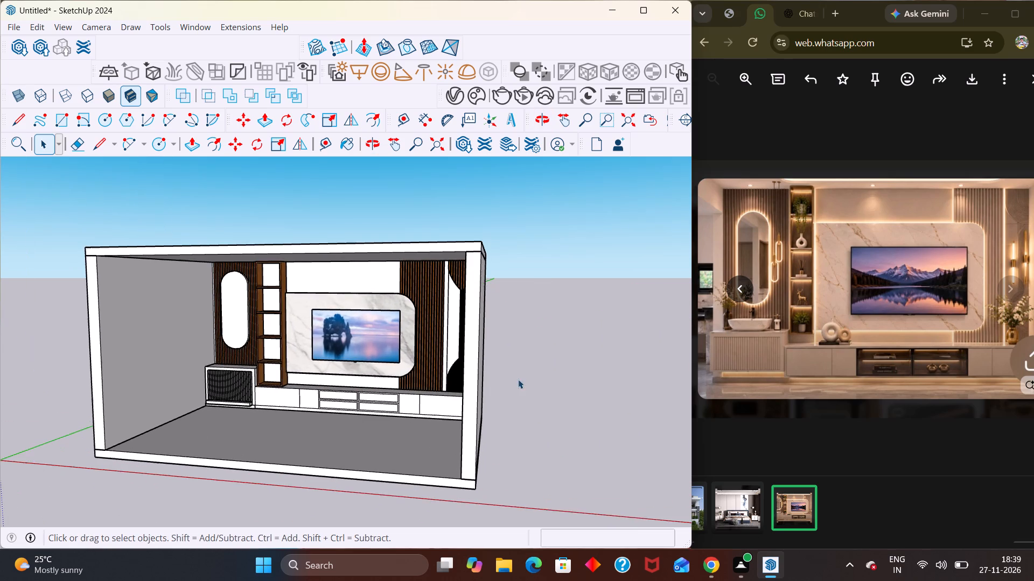
Examine the marble TV panel and the straight and curved fluted panels beside it up close.
{"action": "middle_click_drag", "start_coordinate": [417, 385], "coordinate": [418, 320]}
{"action": "scroll", "coordinate": [425, 334], "scroll_direction": "up", "scroll_amount": 7}
{"action": "middle_click_drag", "start_coordinate": [473, 327], "coordinate": [476, 335]}
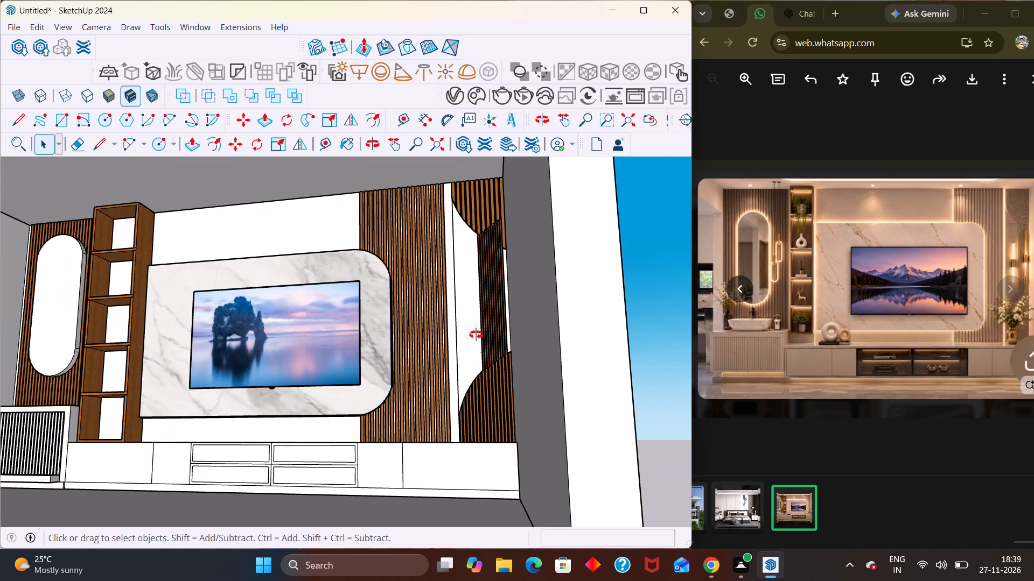
{"action": "middle_click_drag", "start_coordinate": [476, 335], "coordinate": [494, 371]}
{"action": "scroll", "coordinate": [491, 357], "scroll_direction": "up", "scroll_amount": 1}
{"action": "scroll", "coordinate": [593, 293], "scroll_direction": "up", "scroll_amount": 1}
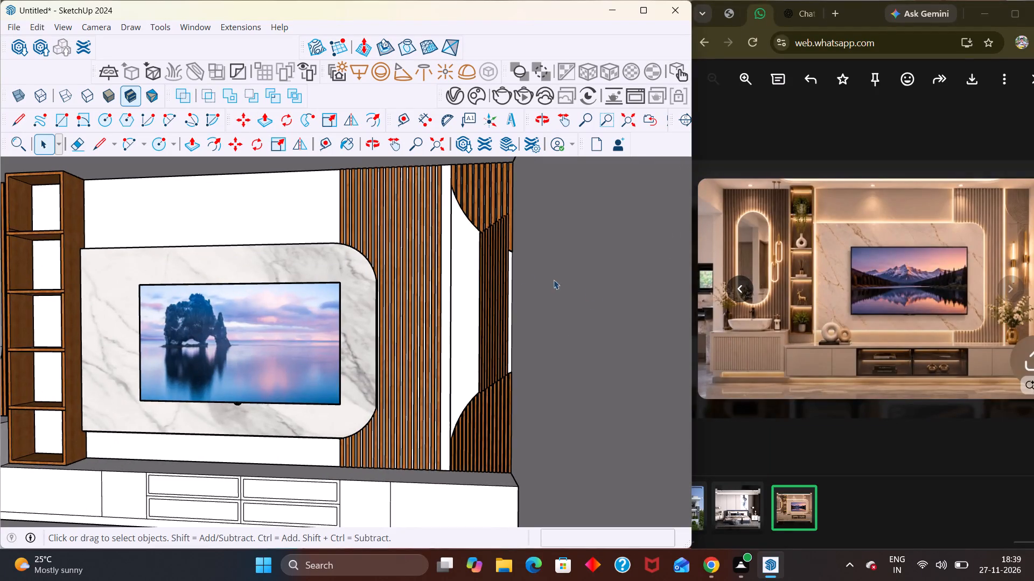
{"action": "scroll", "coordinate": [516, 270], "scroll_direction": "up", "scroll_amount": 7}
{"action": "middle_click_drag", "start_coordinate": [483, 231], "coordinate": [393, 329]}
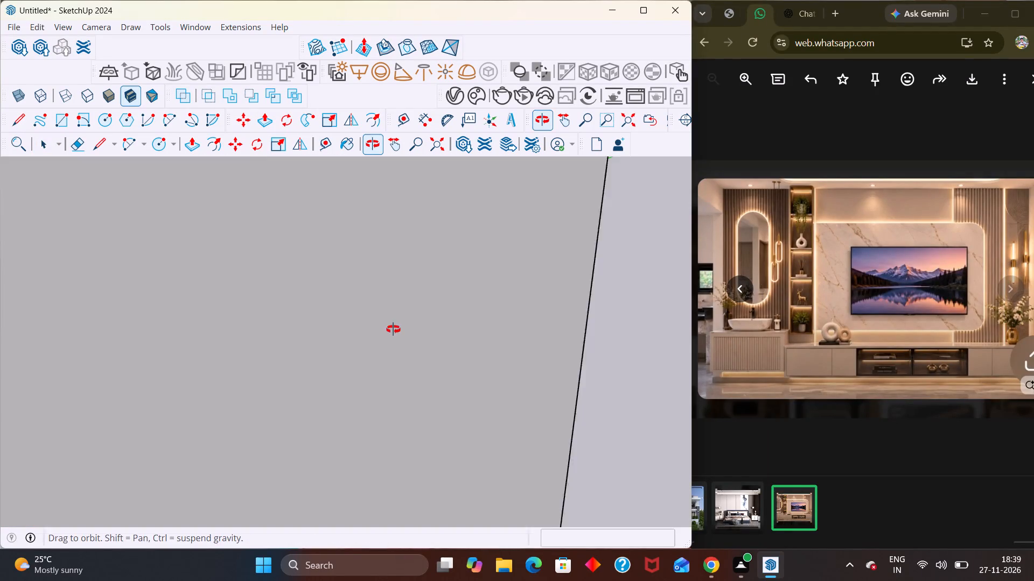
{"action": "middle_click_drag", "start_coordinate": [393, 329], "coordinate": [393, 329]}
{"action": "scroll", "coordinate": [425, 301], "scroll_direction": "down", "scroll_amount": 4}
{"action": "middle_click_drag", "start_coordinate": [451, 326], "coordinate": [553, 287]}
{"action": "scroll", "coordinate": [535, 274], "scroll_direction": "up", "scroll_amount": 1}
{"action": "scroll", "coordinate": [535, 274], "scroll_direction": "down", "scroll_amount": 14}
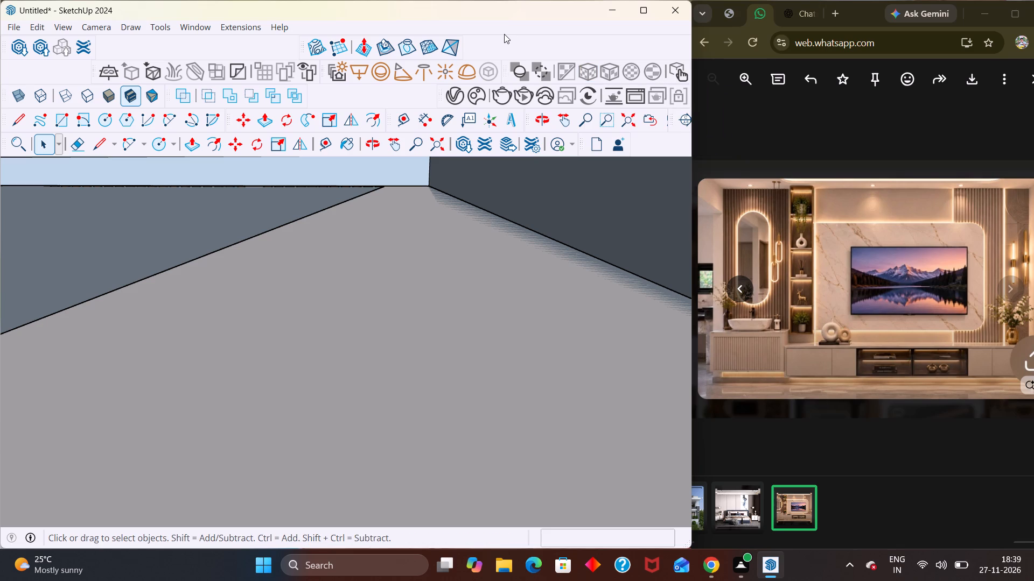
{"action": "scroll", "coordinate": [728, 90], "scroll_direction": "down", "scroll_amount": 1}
Examine the straight and curved fluted panels beside the marble TV panel up close, isolating the curved panel's middle section.
{"action": "scroll", "coordinate": [569, 270], "scroll_direction": "down", "scroll_amount": 17}
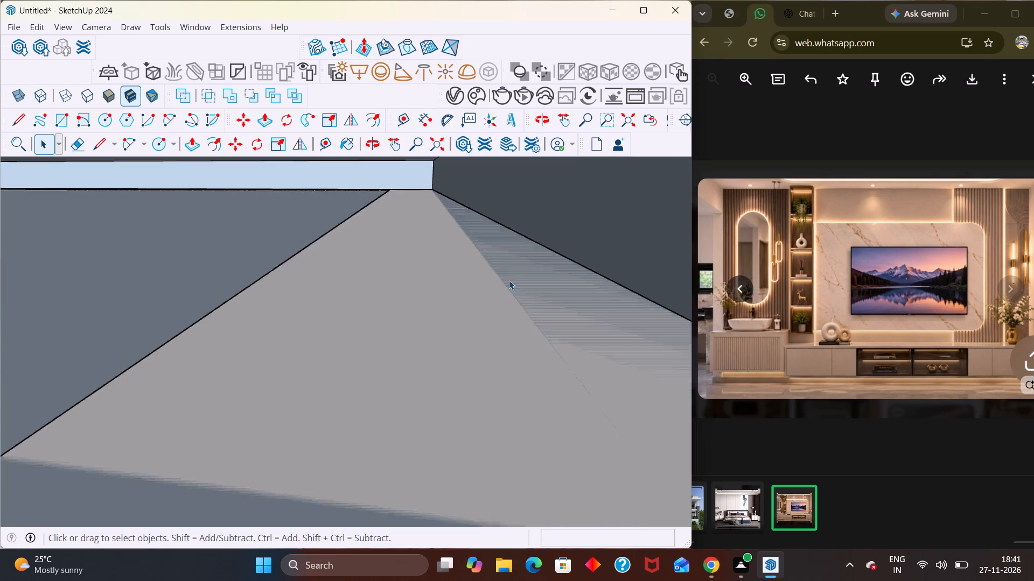
{"action": "scroll", "coordinate": [509, 280], "scroll_direction": "down", "scroll_amount": 20}
{"action": "scroll", "coordinate": [509, 280], "scroll_direction": "down", "scroll_amount": 4}
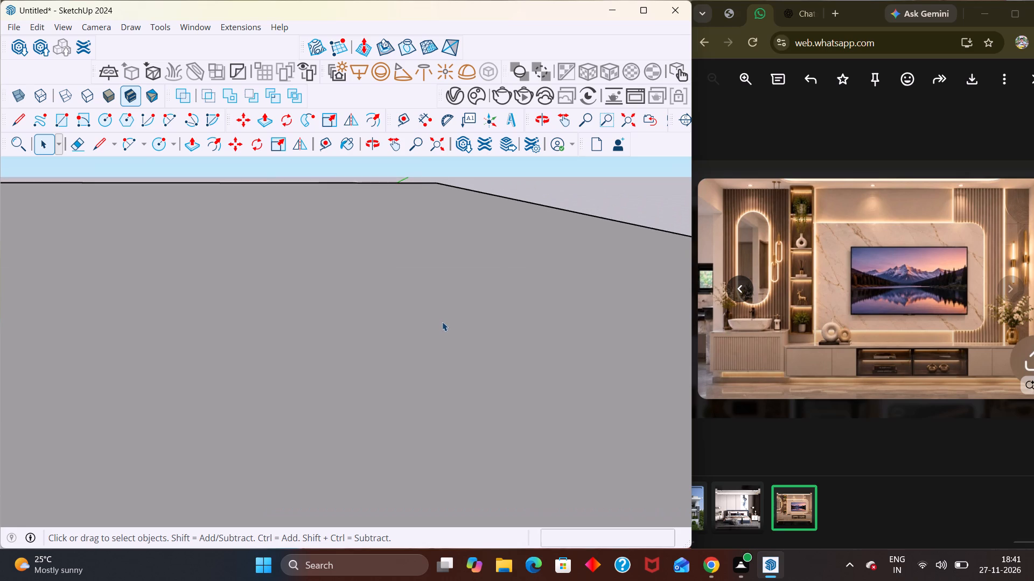
{"action": "scroll", "coordinate": [442, 322], "scroll_direction": "down", "scroll_amount": 2}
{"action": "key", "text": "shift+z"}
{"action": "scroll", "coordinate": [442, 316], "scroll_direction": "down", "scroll_amount": 5}
{"action": "middle_click_drag", "start_coordinate": [456, 428], "coordinate": [472, 394]}
{"action": "scroll", "coordinate": [471, 400], "scroll_direction": "up", "scroll_amount": 6}
{"action": "middle_click_drag", "start_coordinate": [472, 394], "coordinate": [472, 386]}
{"action": "scroll", "coordinate": [443, 281], "scroll_direction": "down", "scroll_amount": 3}
{"action": "scroll", "coordinate": [484, 223], "scroll_direction": "up", "scroll_amount": 9}
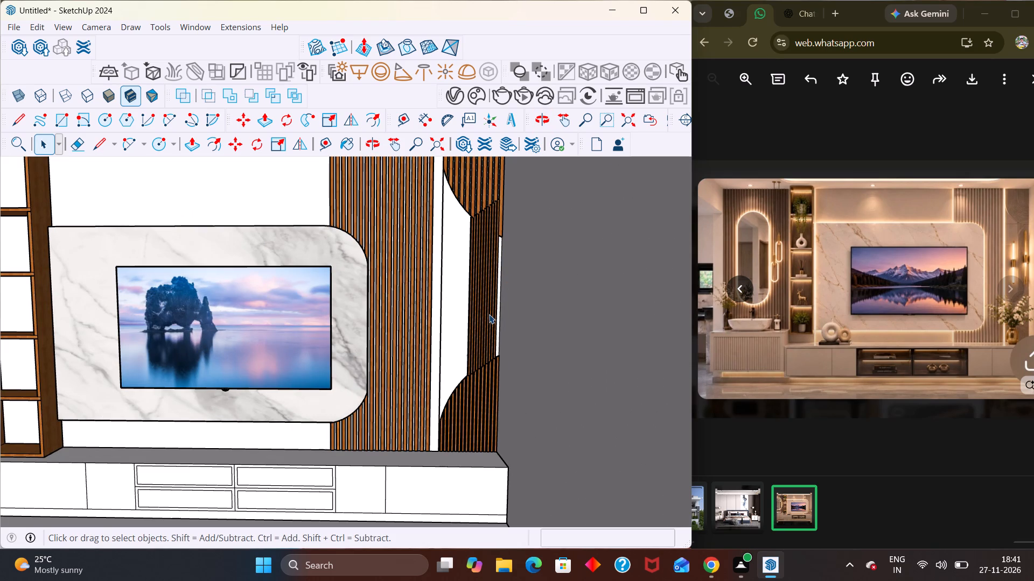
{"action": "scroll", "coordinate": [483, 299], "scroll_direction": "up", "scroll_amount": 4}
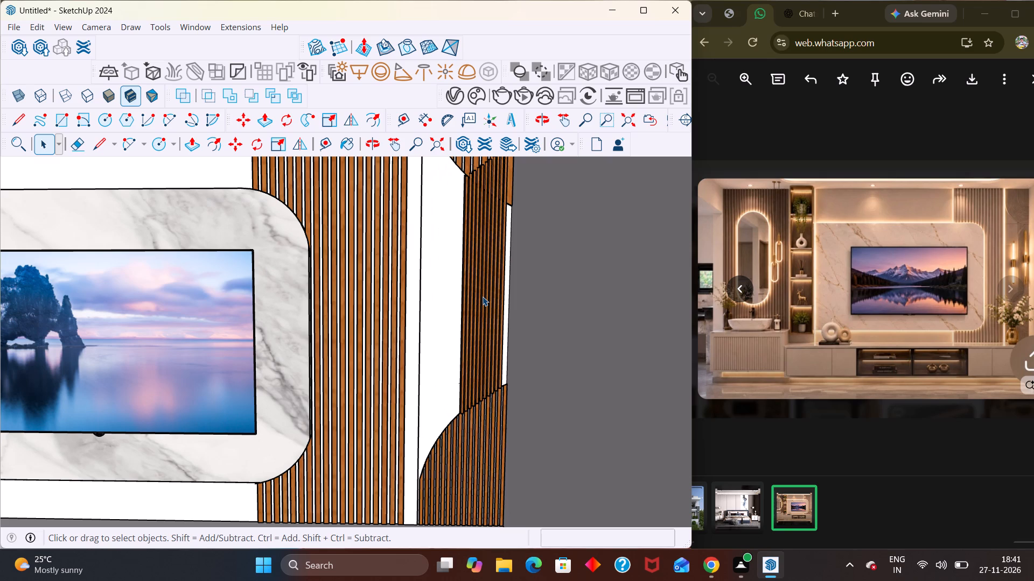
{"action": "left_click", "coordinate": [483, 296]}
{"action": "double_click", "coordinate": [483, 295]}
{"action": "left_click", "coordinate": [483, 294]}
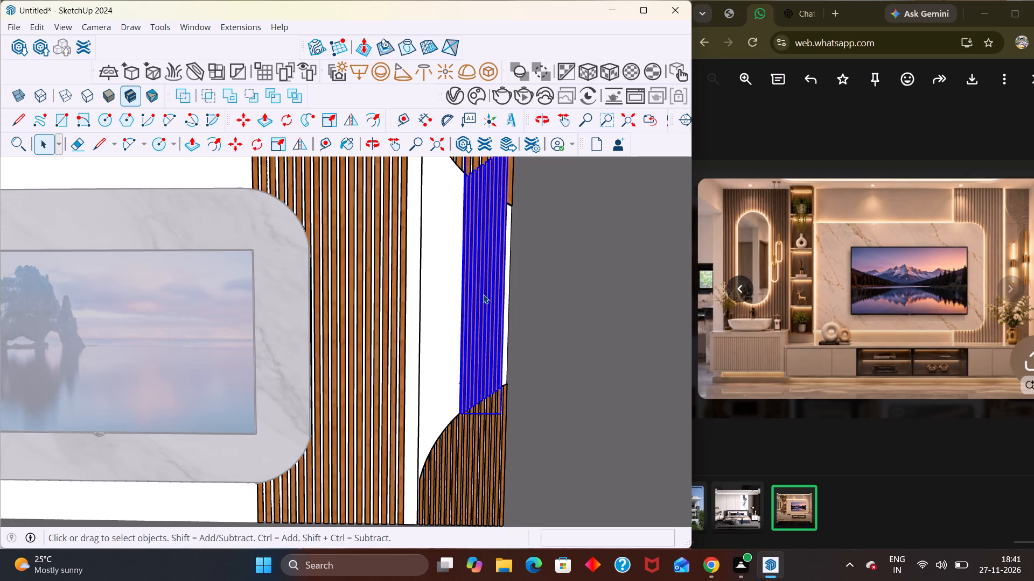
{"action": "middle_click_drag", "start_coordinate": [483, 294], "coordinate": [448, 311]}
{"action": "scroll", "coordinate": [437, 315], "scroll_direction": "down", "scroll_amount": 9}
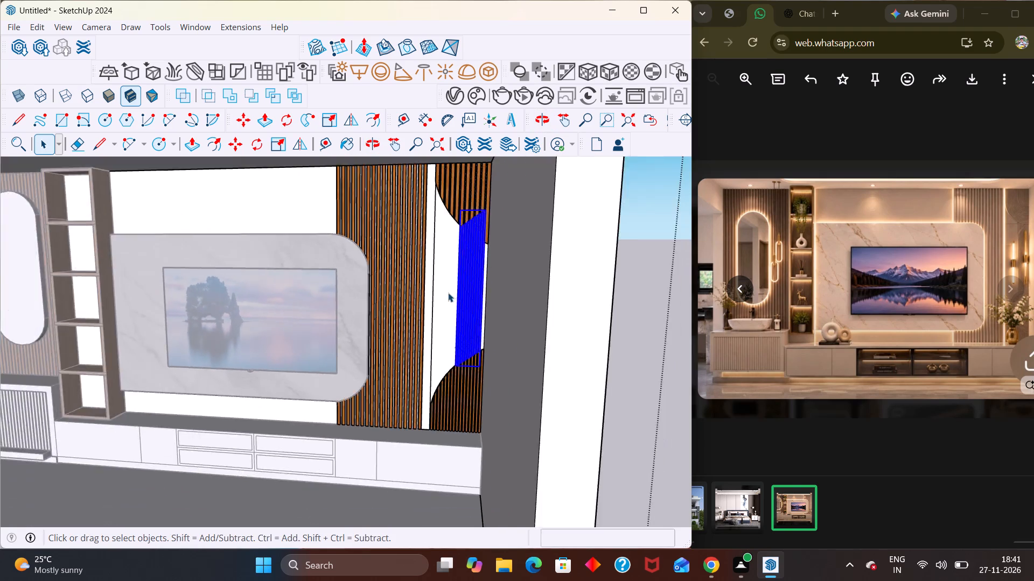
{"action": "scroll", "coordinate": [448, 293], "scroll_direction": "down", "scroll_amount": 2}
{"action": "left_click", "coordinate": [597, 361]}
Examine the complete TV wall from the front, including the open shelf unit and marble TV panel up close.
{"action": "middle_click_drag", "start_coordinate": [231, 364], "coordinate": [360, 344]}
{"action": "scroll", "coordinate": [235, 364], "scroll_direction": "down", "scroll_amount": 1}
{"action": "middle_click_drag", "start_coordinate": [332, 373], "coordinate": [254, 354]}
{"action": "scroll", "coordinate": [282, 366], "scroll_direction": "up", "scroll_amount": 1}
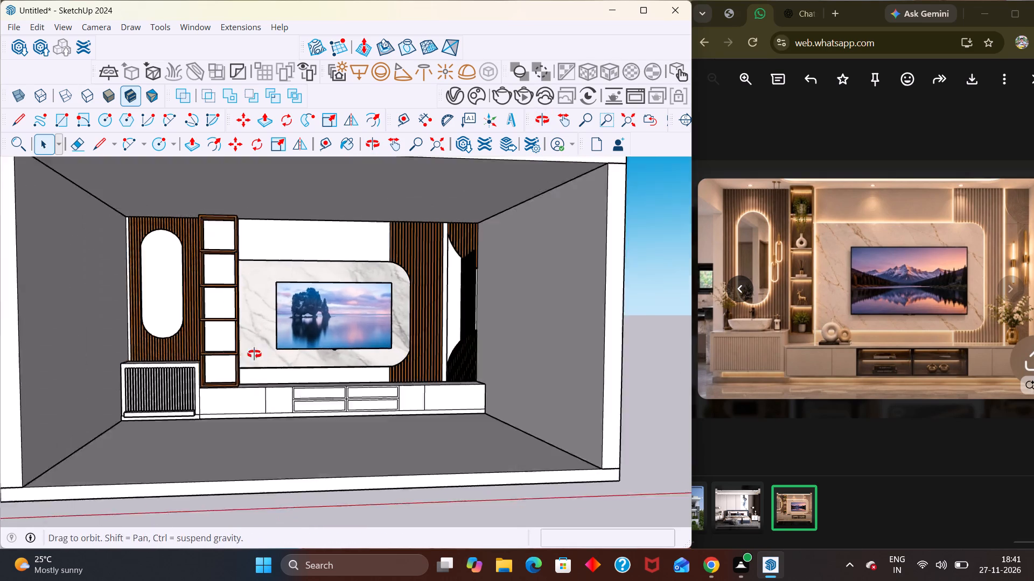
{"action": "middle_click_drag", "start_coordinate": [254, 354], "coordinate": [249, 353]}
{"action": "scroll", "coordinate": [254, 354], "scroll_direction": "up", "scroll_amount": 3}
{"action": "middle_click_drag", "start_coordinate": [240, 328], "coordinate": [235, 344]}
{"action": "scroll", "coordinate": [235, 344], "scroll_direction": "up", "scroll_amount": 4}
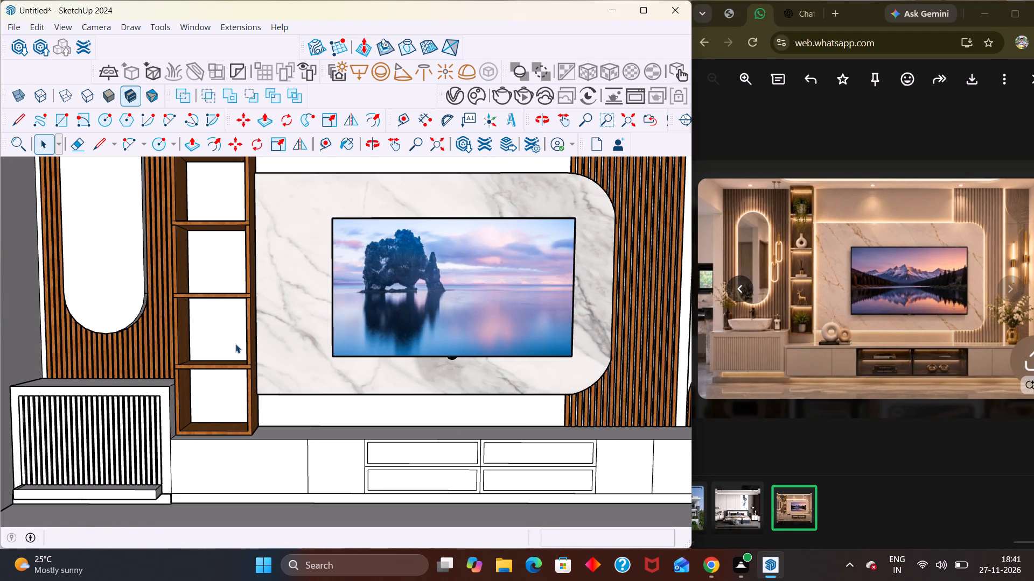
{"action": "scroll", "coordinate": [235, 344], "scroll_direction": "up", "scroll_amount": 1}
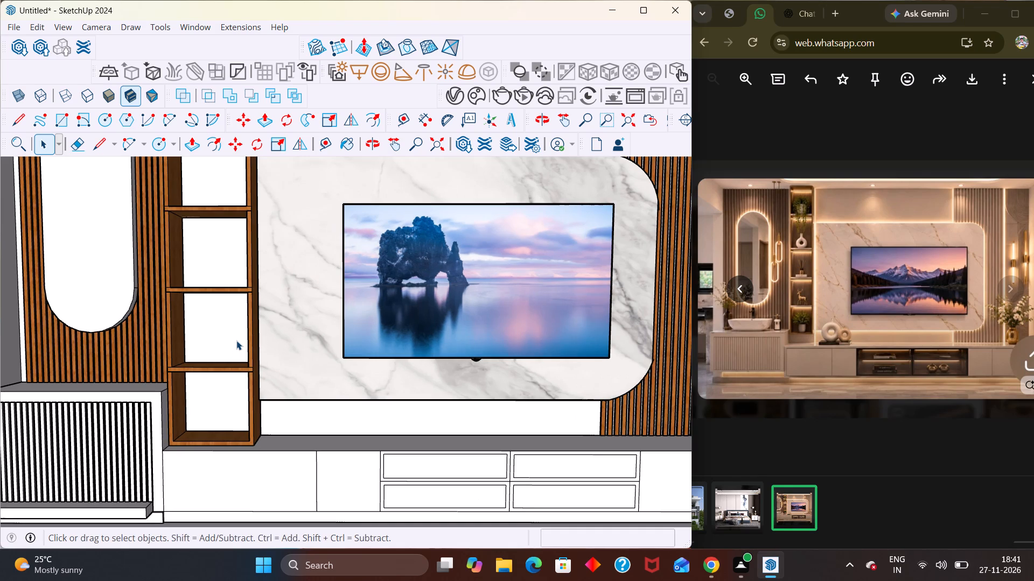
{"action": "scroll", "coordinate": [236, 341], "scroll_direction": "down", "scroll_amount": 5}
{"action": "scroll", "coordinate": [287, 303], "scroll_direction": "down", "scroll_amount": 3}
{"action": "scroll", "coordinate": [291, 310], "scroll_direction": "up", "scroll_amount": 1}
{"action": "middle_click_drag", "start_coordinate": [291, 310], "coordinate": [305, 316]}
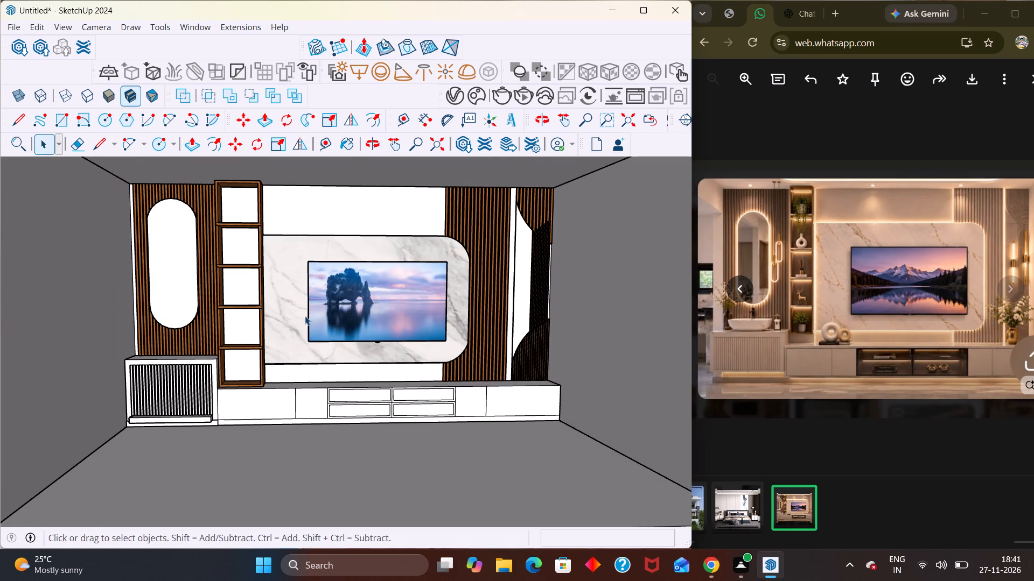
{"action": "middle_click_drag", "start_coordinate": [305, 317], "coordinate": [290, 292]}
{"action": "scroll", "coordinate": [286, 264], "scroll_direction": "up", "scroll_amount": 1}
Select the room walls and start the Paint tool to bring up the material libraries.
{"action": "left_click", "coordinate": [305, 221]}
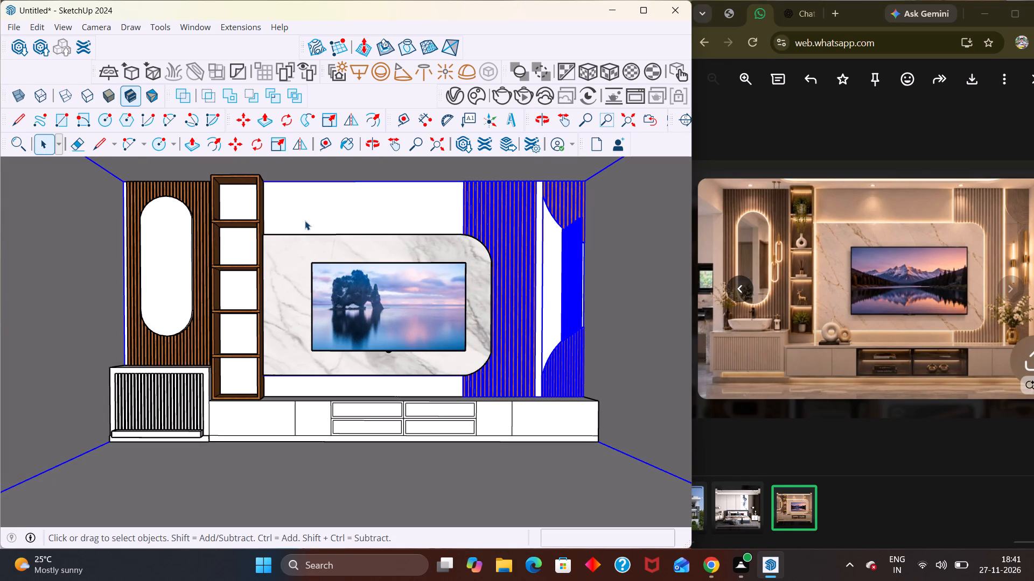
{"action": "key", "text": "b"}
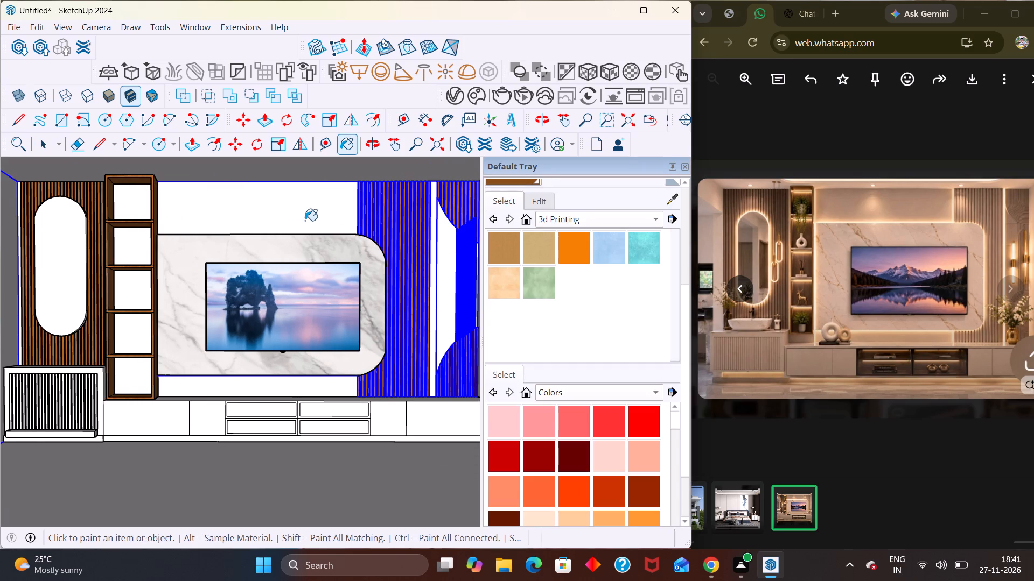
{"action": "scroll", "coordinate": [266, 255], "scroll_direction": "down", "scroll_amount": 1}
{"action": "middle_click_drag", "start_coordinate": [266, 258], "coordinate": [303, 290]}
{"action": "middle_click_drag", "start_coordinate": [211, 311], "coordinate": [174, 355]}
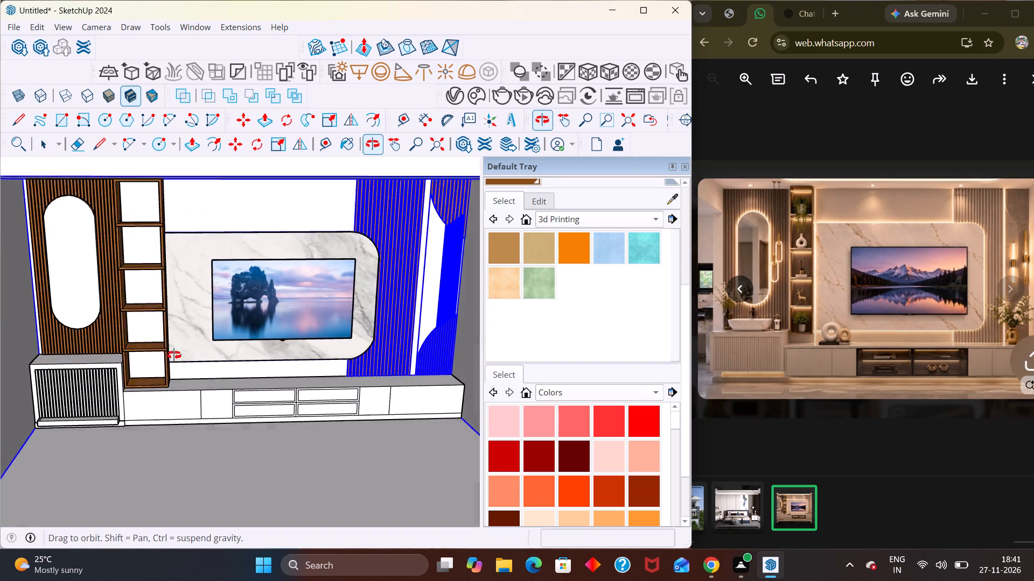
{"action": "middle_click_drag", "start_coordinate": [174, 355], "coordinate": [165, 352]}
{"action": "key", "text": "ctrl+z"}
{"action": "middle_click_drag", "start_coordinate": [177, 306], "coordinate": [176, 275]}
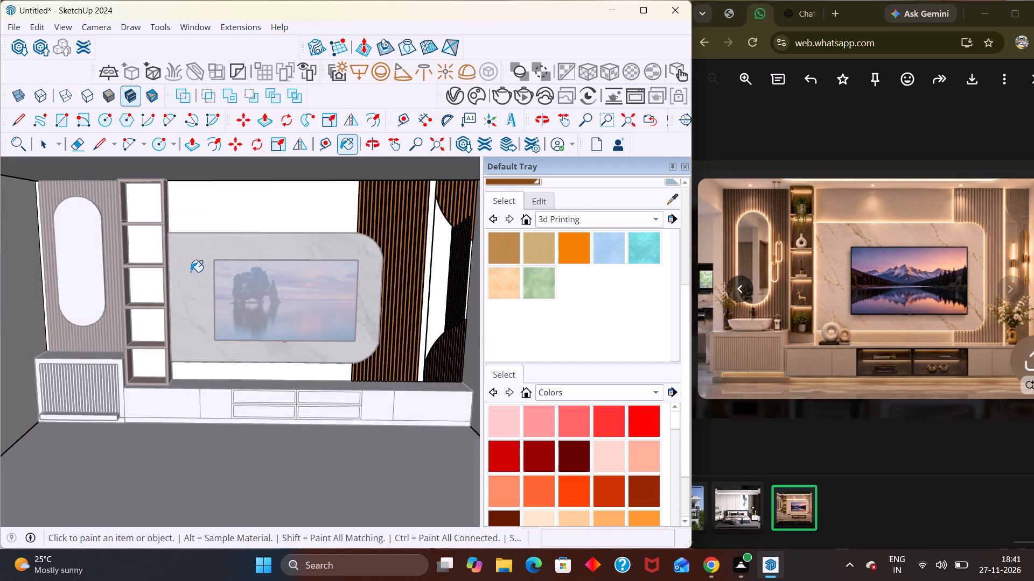
{"action": "key", "text": "space"}
{"action": "scroll", "coordinate": [213, 263], "scroll_direction": "down", "scroll_amount": 4}
{"action": "left_click", "coordinate": [276, 354]}
{"action": "left_click", "coordinate": [270, 516]}
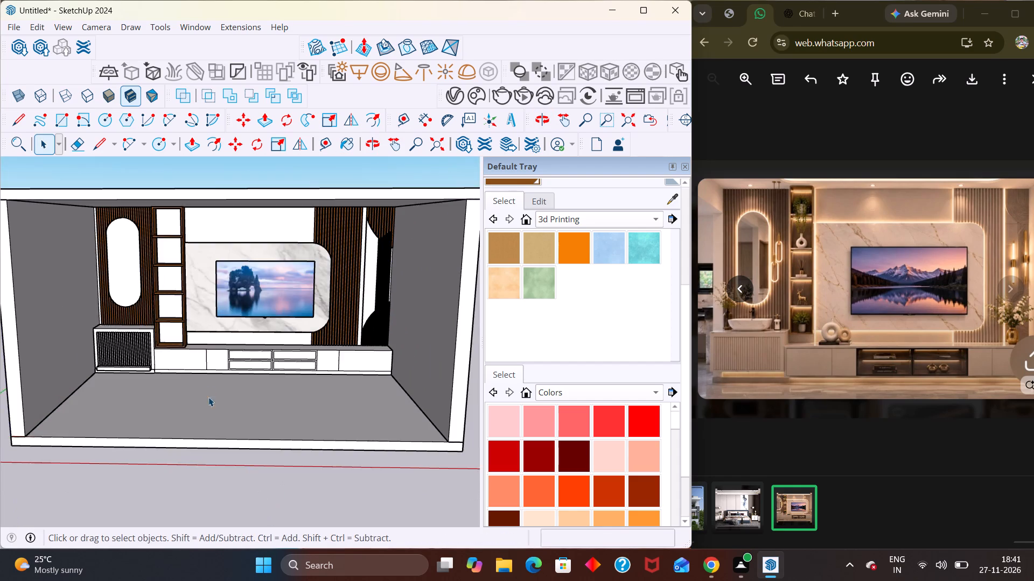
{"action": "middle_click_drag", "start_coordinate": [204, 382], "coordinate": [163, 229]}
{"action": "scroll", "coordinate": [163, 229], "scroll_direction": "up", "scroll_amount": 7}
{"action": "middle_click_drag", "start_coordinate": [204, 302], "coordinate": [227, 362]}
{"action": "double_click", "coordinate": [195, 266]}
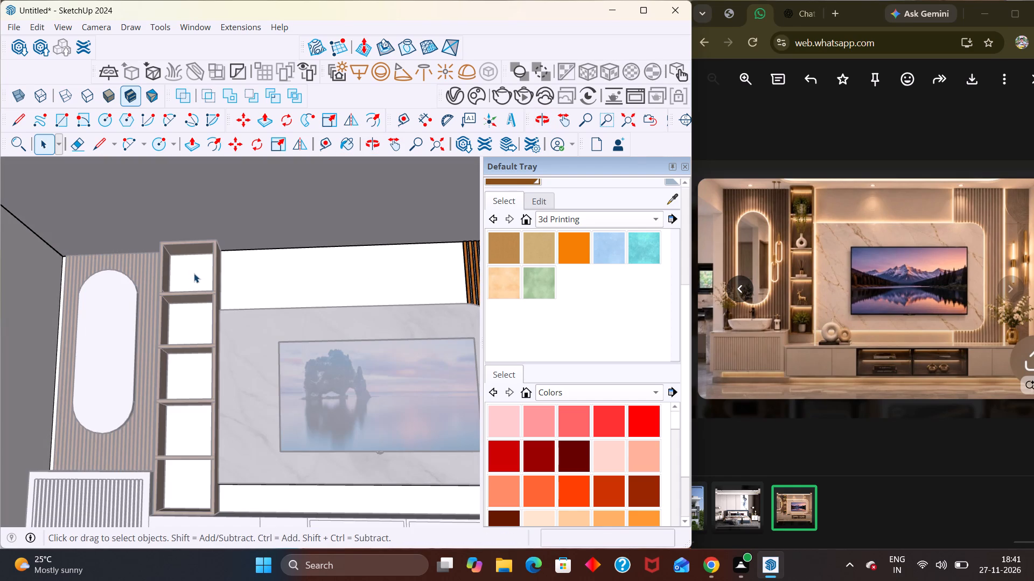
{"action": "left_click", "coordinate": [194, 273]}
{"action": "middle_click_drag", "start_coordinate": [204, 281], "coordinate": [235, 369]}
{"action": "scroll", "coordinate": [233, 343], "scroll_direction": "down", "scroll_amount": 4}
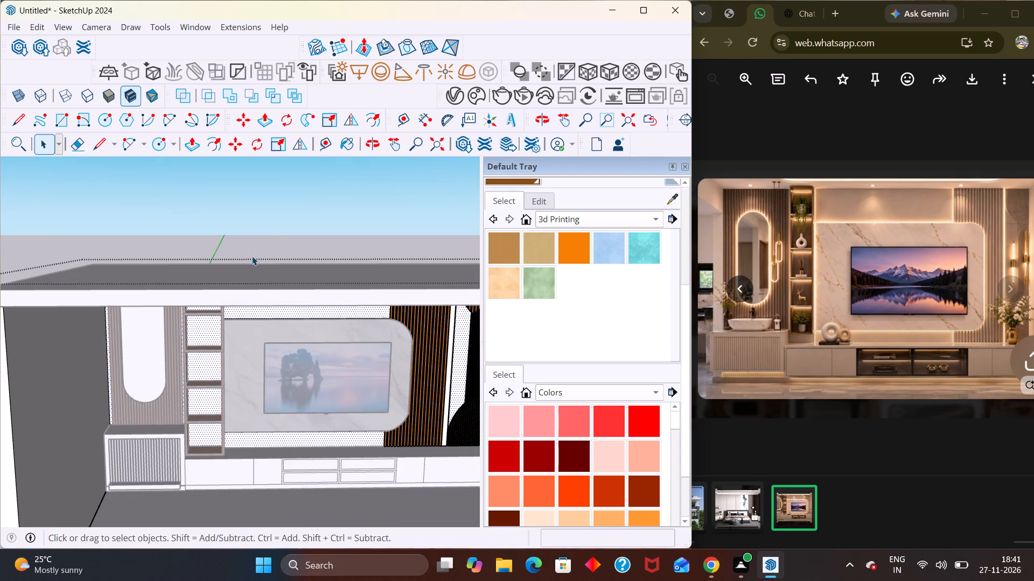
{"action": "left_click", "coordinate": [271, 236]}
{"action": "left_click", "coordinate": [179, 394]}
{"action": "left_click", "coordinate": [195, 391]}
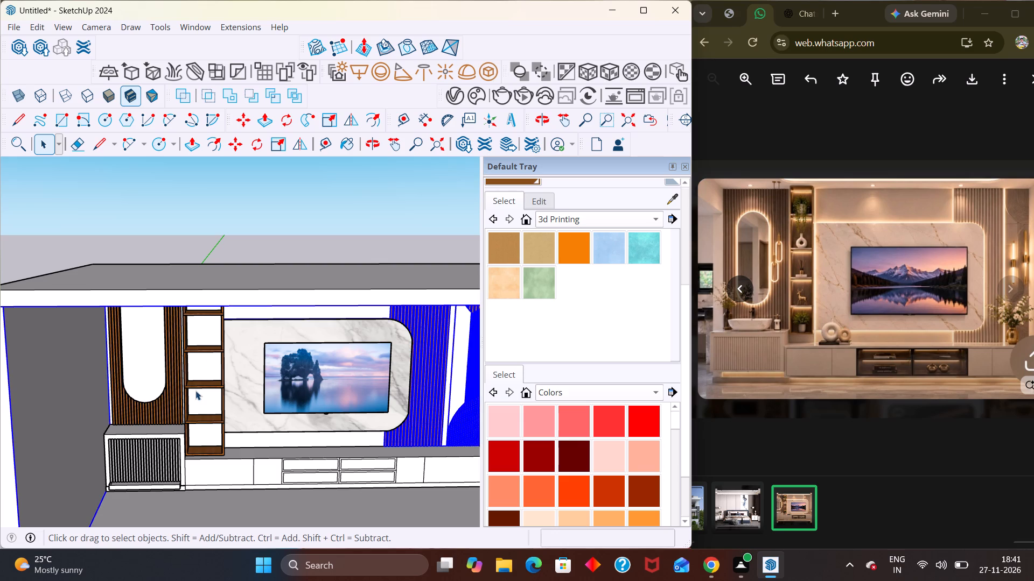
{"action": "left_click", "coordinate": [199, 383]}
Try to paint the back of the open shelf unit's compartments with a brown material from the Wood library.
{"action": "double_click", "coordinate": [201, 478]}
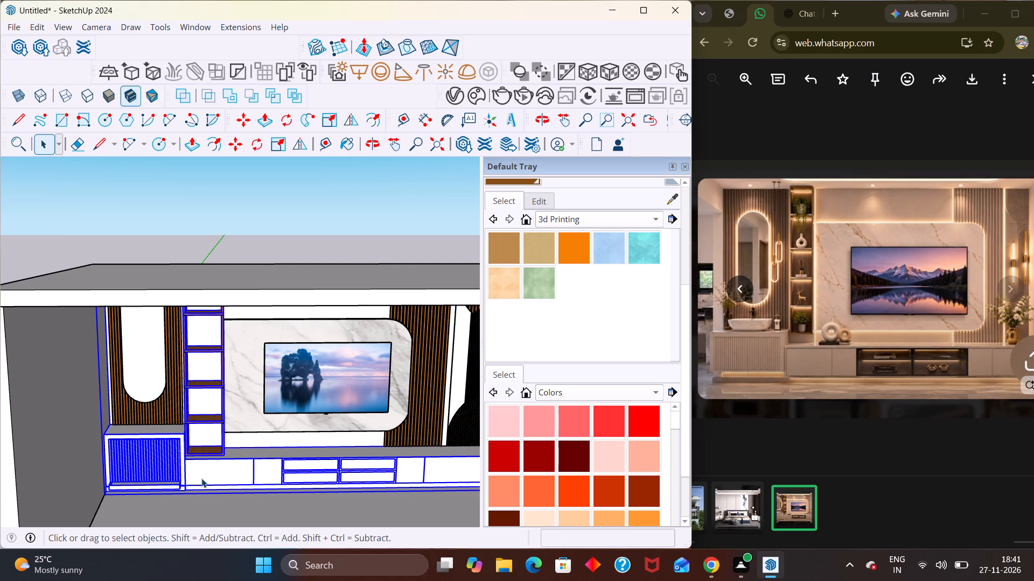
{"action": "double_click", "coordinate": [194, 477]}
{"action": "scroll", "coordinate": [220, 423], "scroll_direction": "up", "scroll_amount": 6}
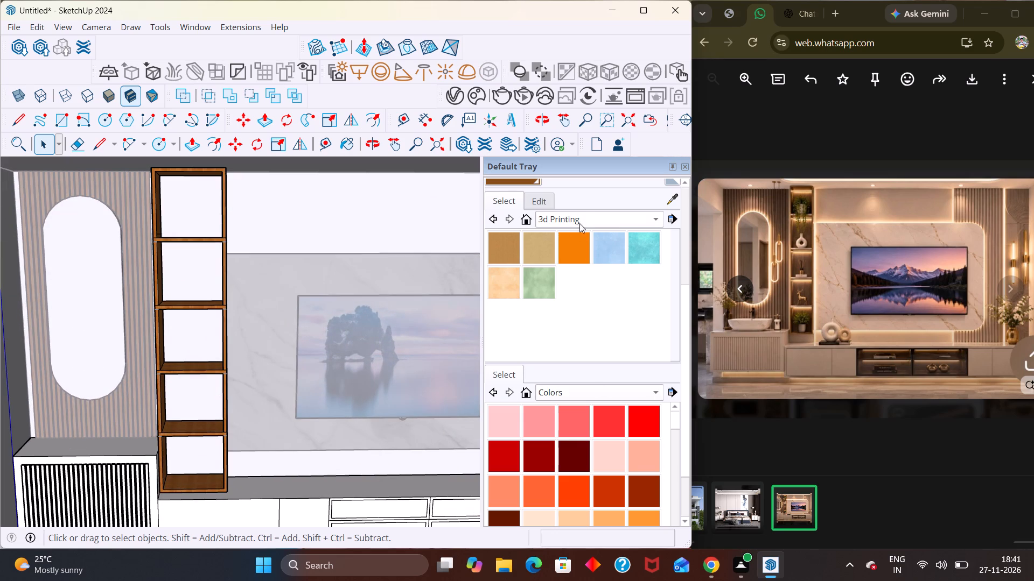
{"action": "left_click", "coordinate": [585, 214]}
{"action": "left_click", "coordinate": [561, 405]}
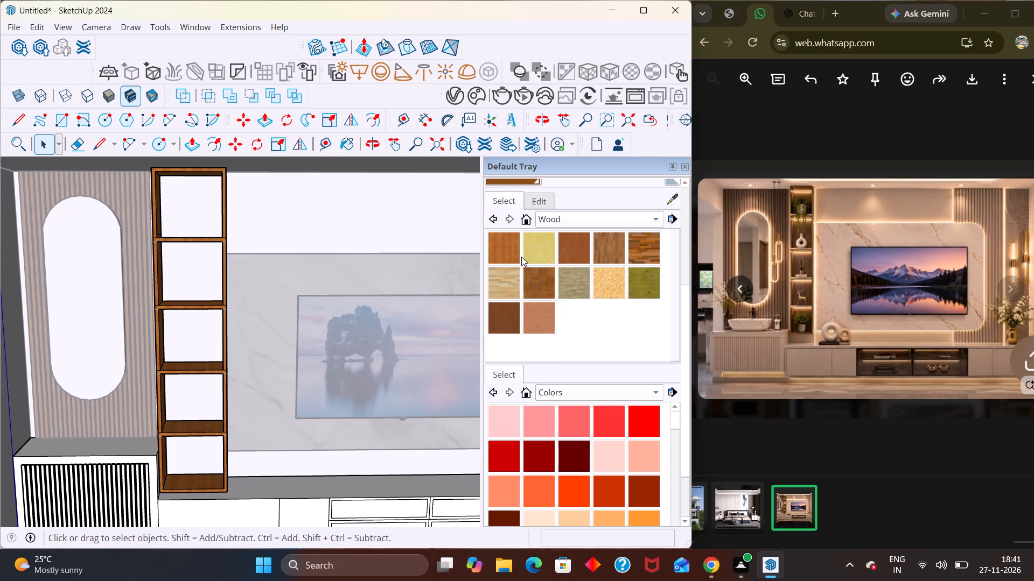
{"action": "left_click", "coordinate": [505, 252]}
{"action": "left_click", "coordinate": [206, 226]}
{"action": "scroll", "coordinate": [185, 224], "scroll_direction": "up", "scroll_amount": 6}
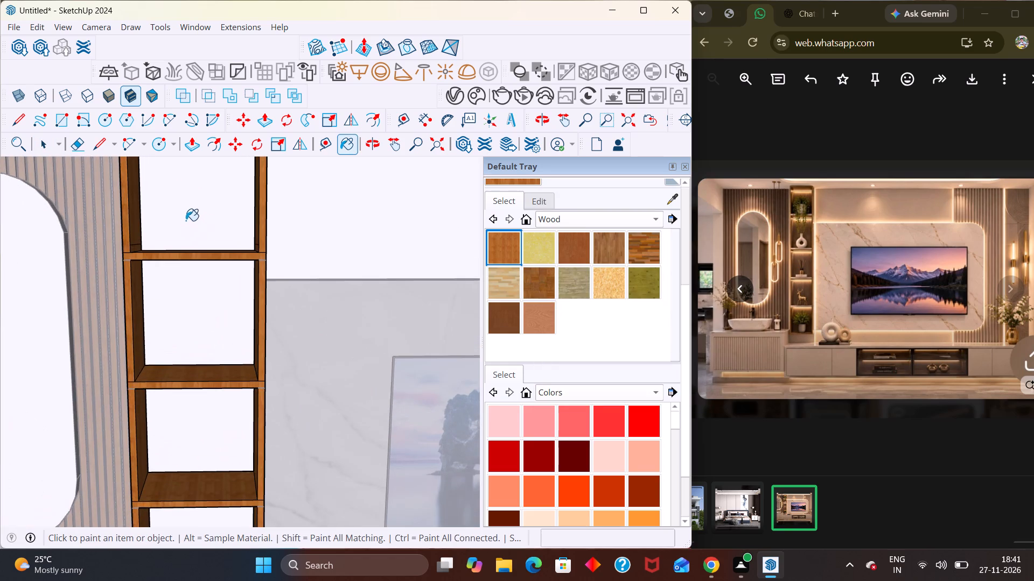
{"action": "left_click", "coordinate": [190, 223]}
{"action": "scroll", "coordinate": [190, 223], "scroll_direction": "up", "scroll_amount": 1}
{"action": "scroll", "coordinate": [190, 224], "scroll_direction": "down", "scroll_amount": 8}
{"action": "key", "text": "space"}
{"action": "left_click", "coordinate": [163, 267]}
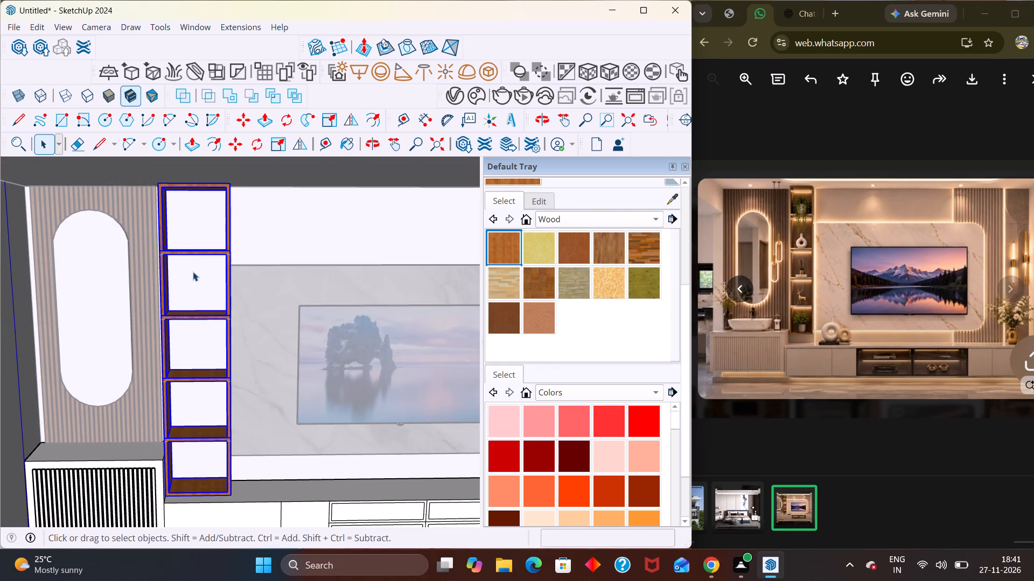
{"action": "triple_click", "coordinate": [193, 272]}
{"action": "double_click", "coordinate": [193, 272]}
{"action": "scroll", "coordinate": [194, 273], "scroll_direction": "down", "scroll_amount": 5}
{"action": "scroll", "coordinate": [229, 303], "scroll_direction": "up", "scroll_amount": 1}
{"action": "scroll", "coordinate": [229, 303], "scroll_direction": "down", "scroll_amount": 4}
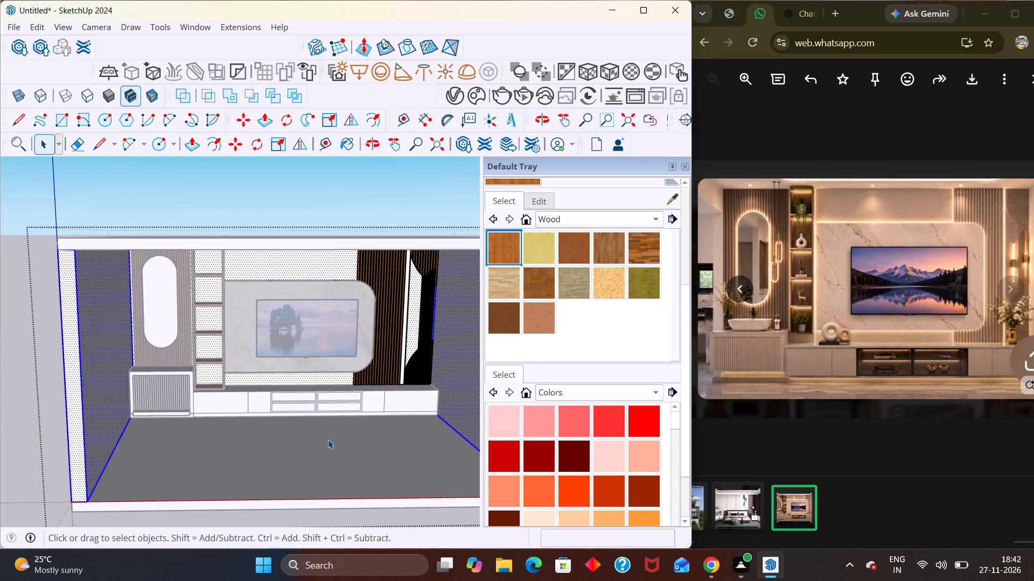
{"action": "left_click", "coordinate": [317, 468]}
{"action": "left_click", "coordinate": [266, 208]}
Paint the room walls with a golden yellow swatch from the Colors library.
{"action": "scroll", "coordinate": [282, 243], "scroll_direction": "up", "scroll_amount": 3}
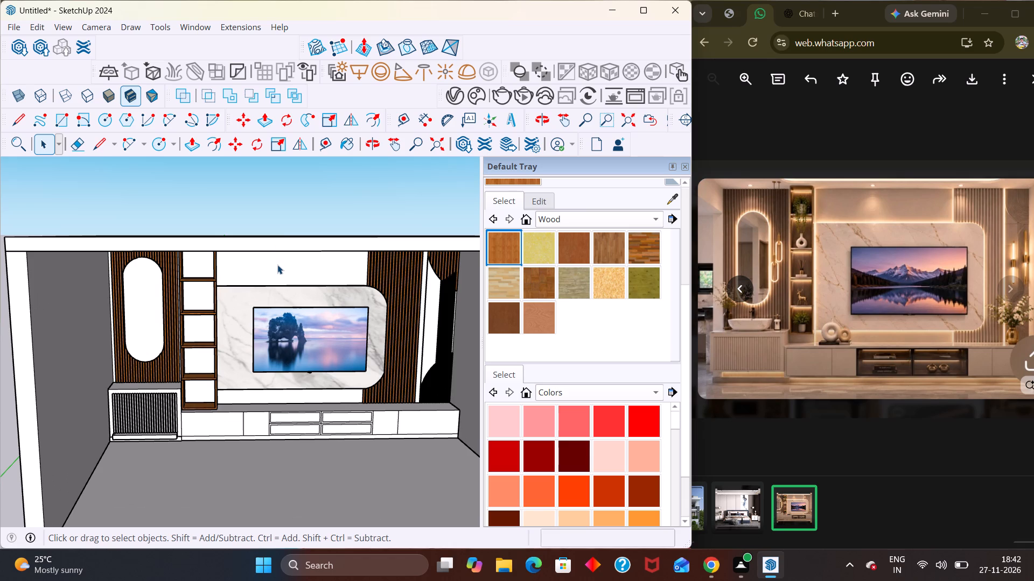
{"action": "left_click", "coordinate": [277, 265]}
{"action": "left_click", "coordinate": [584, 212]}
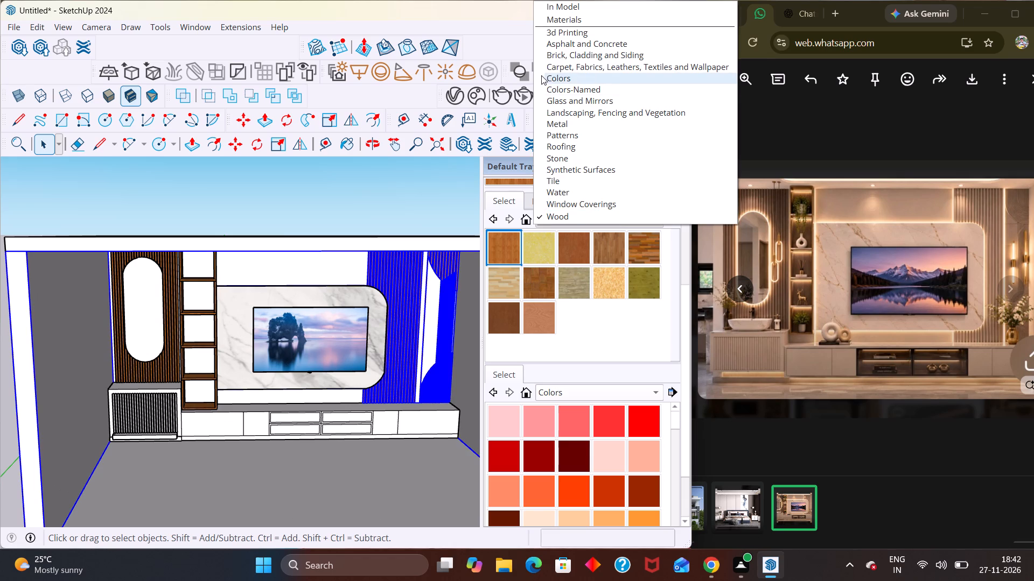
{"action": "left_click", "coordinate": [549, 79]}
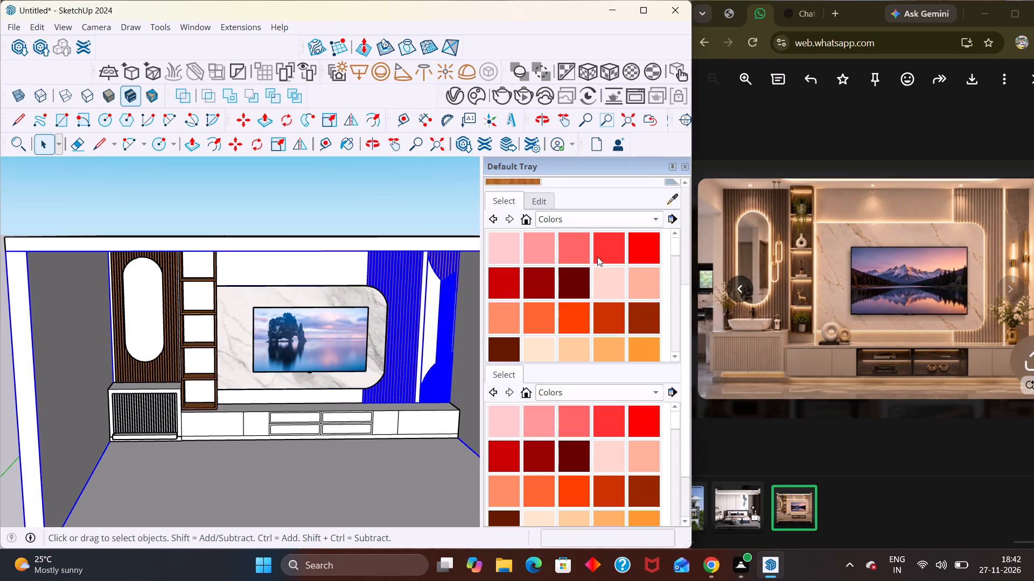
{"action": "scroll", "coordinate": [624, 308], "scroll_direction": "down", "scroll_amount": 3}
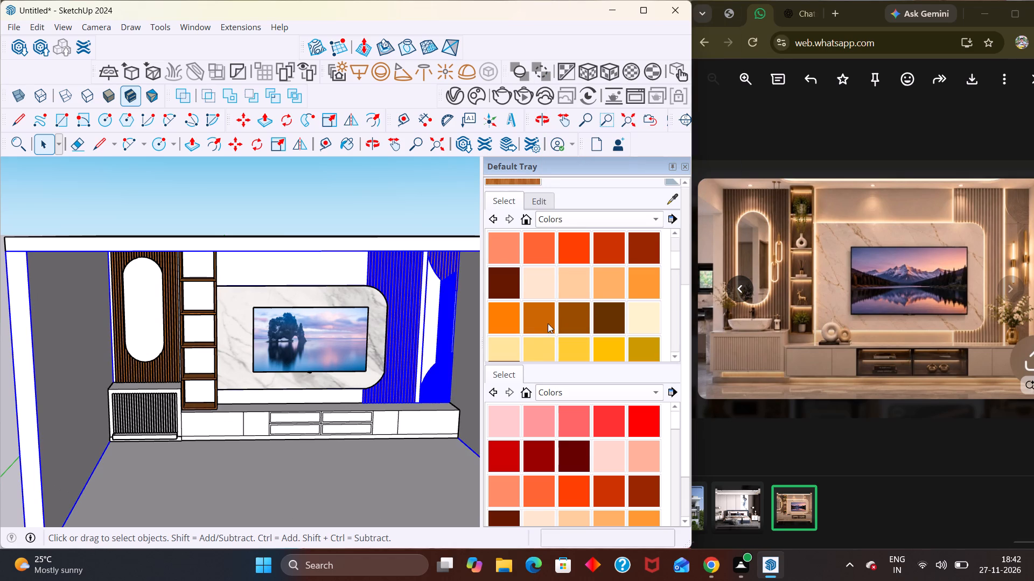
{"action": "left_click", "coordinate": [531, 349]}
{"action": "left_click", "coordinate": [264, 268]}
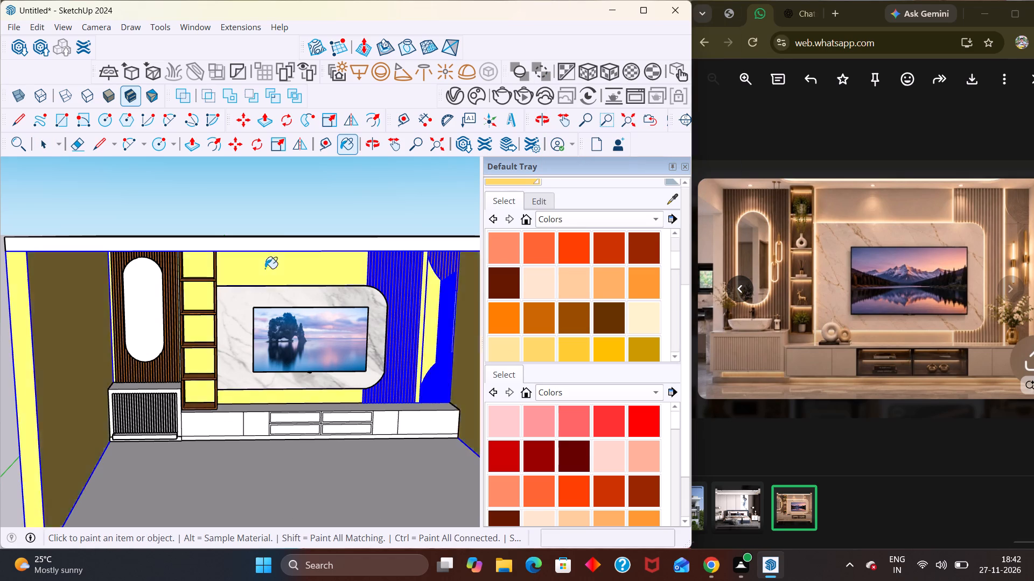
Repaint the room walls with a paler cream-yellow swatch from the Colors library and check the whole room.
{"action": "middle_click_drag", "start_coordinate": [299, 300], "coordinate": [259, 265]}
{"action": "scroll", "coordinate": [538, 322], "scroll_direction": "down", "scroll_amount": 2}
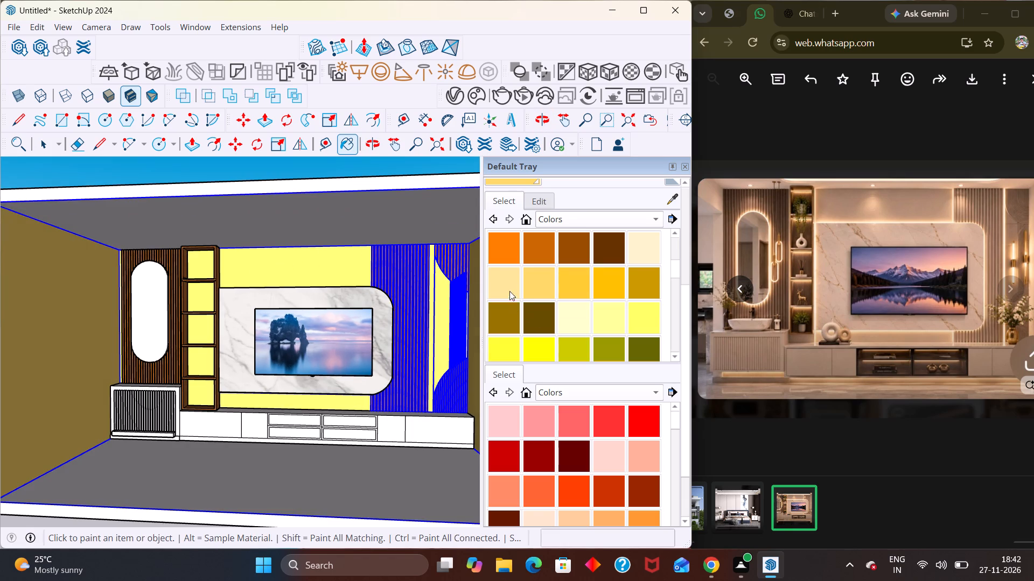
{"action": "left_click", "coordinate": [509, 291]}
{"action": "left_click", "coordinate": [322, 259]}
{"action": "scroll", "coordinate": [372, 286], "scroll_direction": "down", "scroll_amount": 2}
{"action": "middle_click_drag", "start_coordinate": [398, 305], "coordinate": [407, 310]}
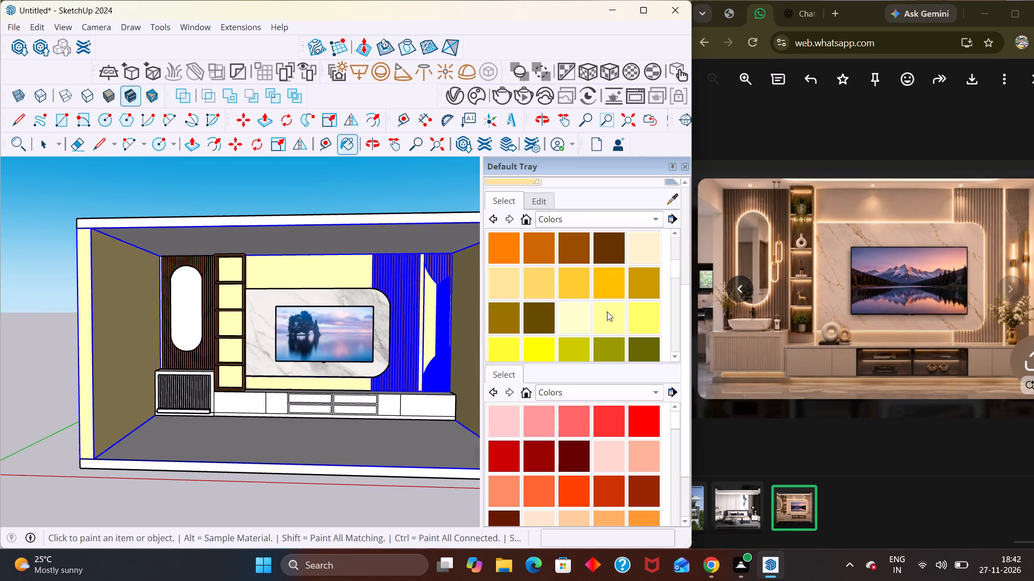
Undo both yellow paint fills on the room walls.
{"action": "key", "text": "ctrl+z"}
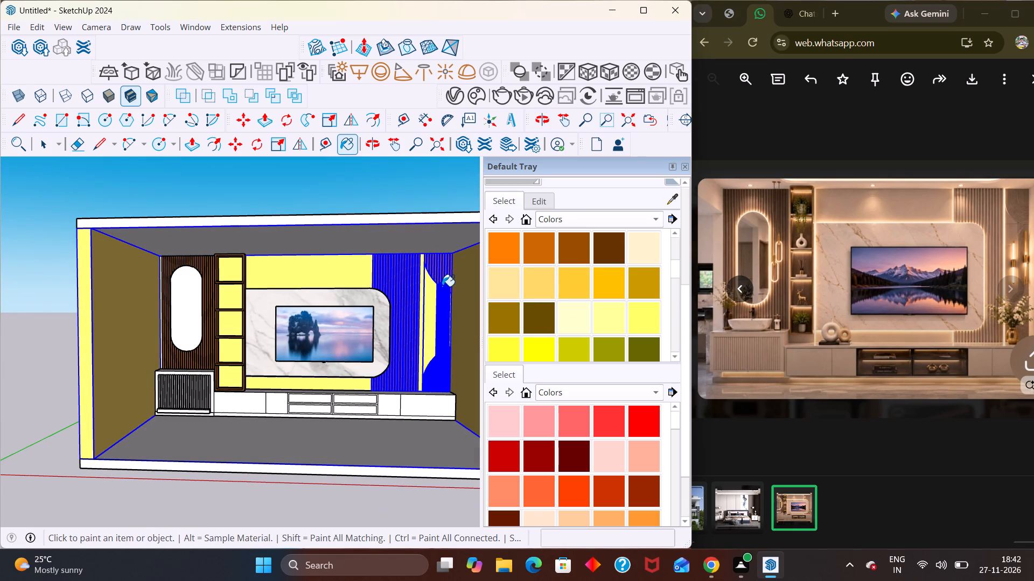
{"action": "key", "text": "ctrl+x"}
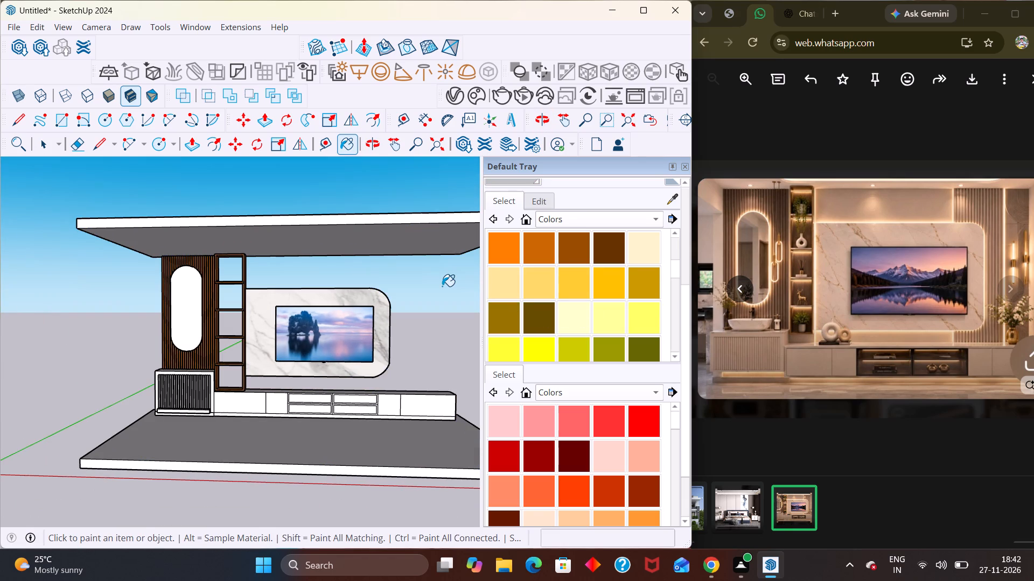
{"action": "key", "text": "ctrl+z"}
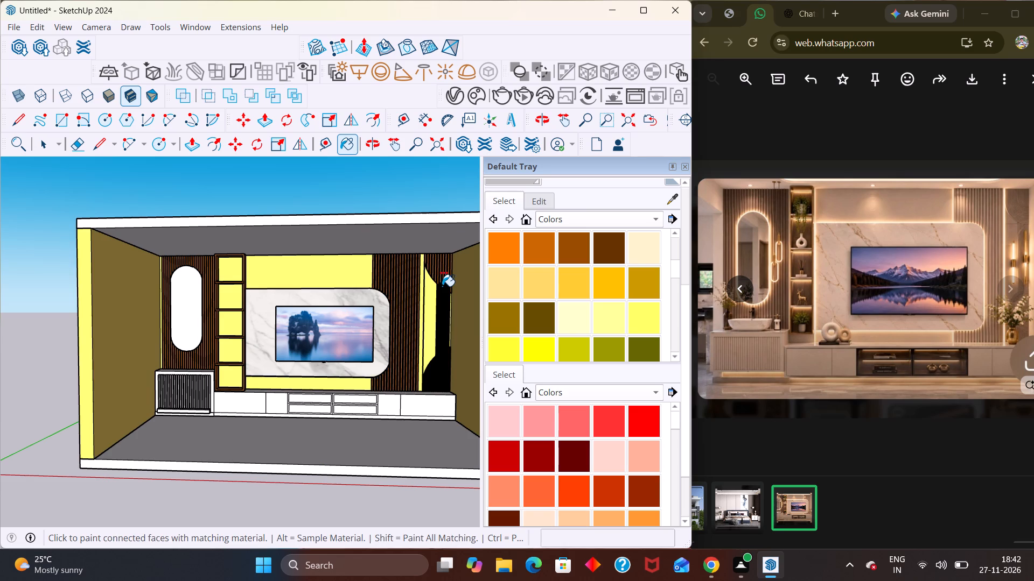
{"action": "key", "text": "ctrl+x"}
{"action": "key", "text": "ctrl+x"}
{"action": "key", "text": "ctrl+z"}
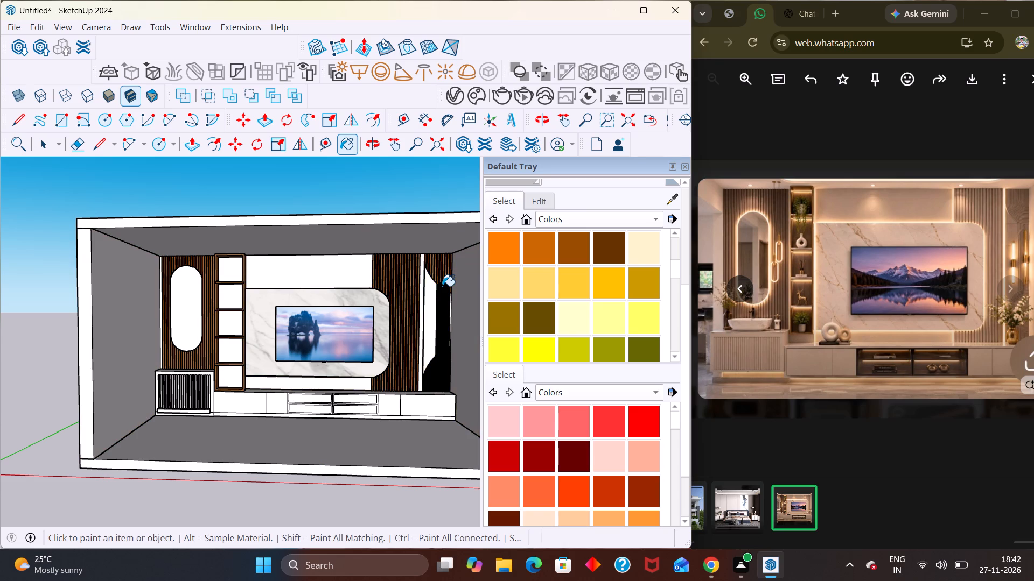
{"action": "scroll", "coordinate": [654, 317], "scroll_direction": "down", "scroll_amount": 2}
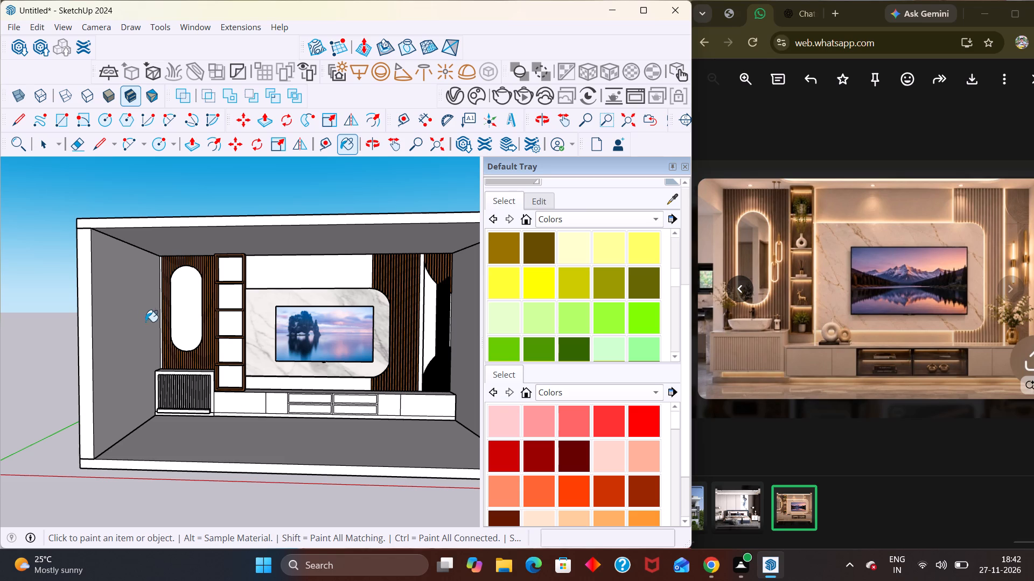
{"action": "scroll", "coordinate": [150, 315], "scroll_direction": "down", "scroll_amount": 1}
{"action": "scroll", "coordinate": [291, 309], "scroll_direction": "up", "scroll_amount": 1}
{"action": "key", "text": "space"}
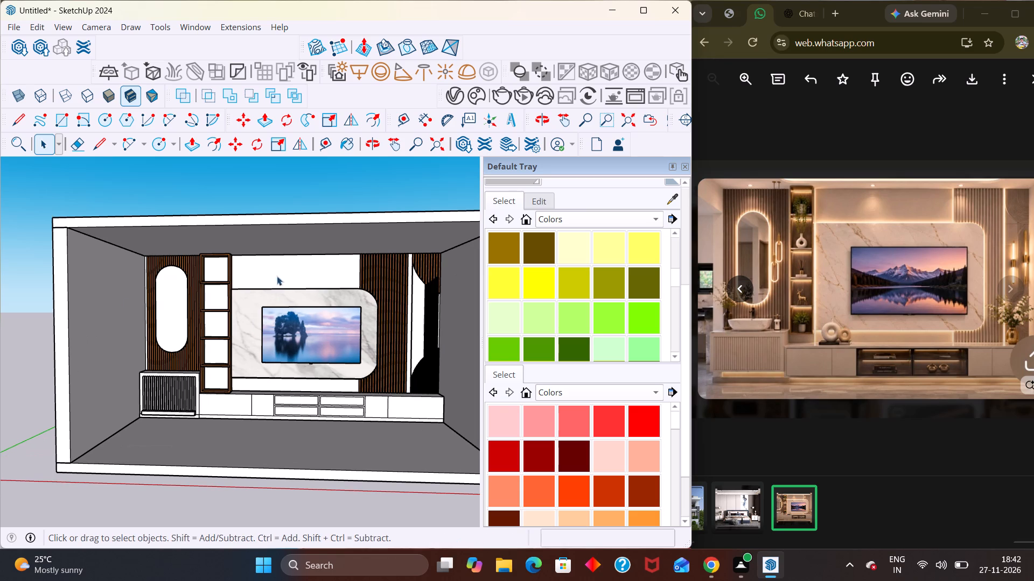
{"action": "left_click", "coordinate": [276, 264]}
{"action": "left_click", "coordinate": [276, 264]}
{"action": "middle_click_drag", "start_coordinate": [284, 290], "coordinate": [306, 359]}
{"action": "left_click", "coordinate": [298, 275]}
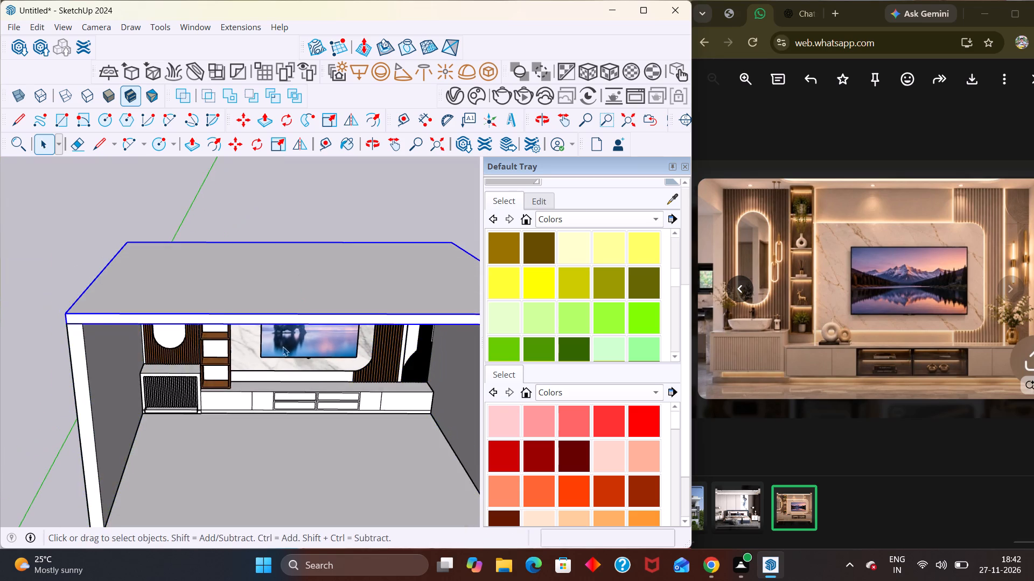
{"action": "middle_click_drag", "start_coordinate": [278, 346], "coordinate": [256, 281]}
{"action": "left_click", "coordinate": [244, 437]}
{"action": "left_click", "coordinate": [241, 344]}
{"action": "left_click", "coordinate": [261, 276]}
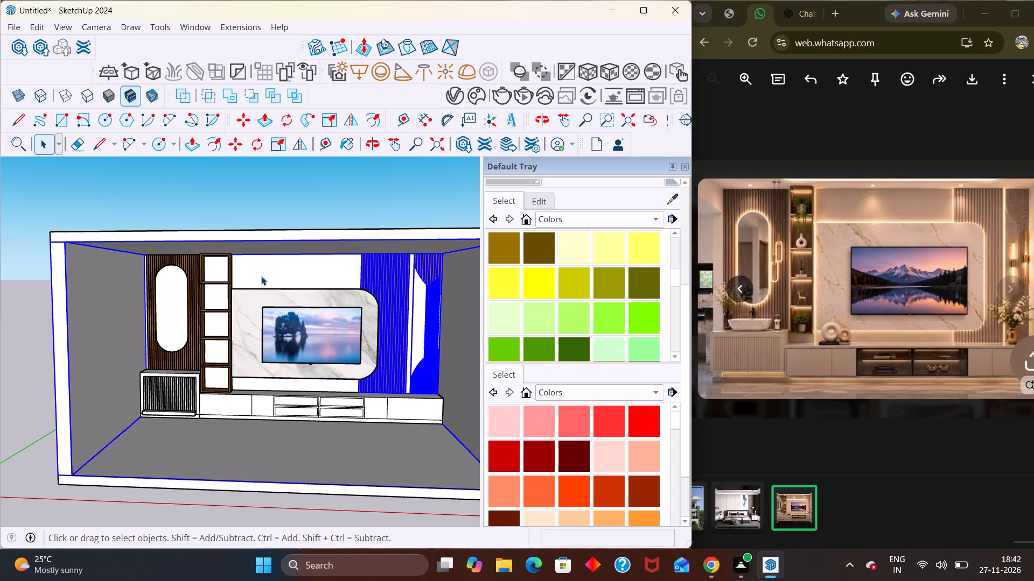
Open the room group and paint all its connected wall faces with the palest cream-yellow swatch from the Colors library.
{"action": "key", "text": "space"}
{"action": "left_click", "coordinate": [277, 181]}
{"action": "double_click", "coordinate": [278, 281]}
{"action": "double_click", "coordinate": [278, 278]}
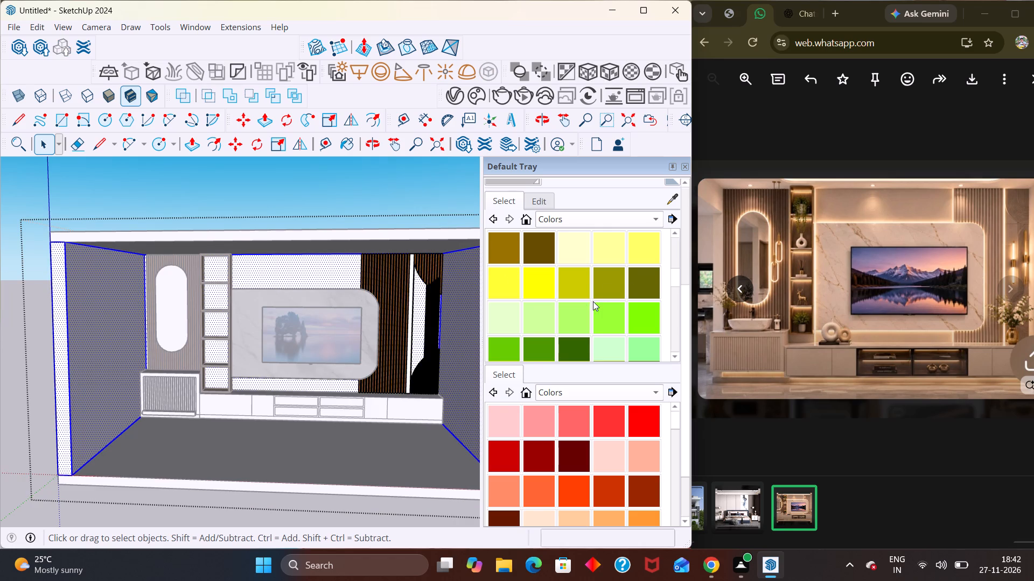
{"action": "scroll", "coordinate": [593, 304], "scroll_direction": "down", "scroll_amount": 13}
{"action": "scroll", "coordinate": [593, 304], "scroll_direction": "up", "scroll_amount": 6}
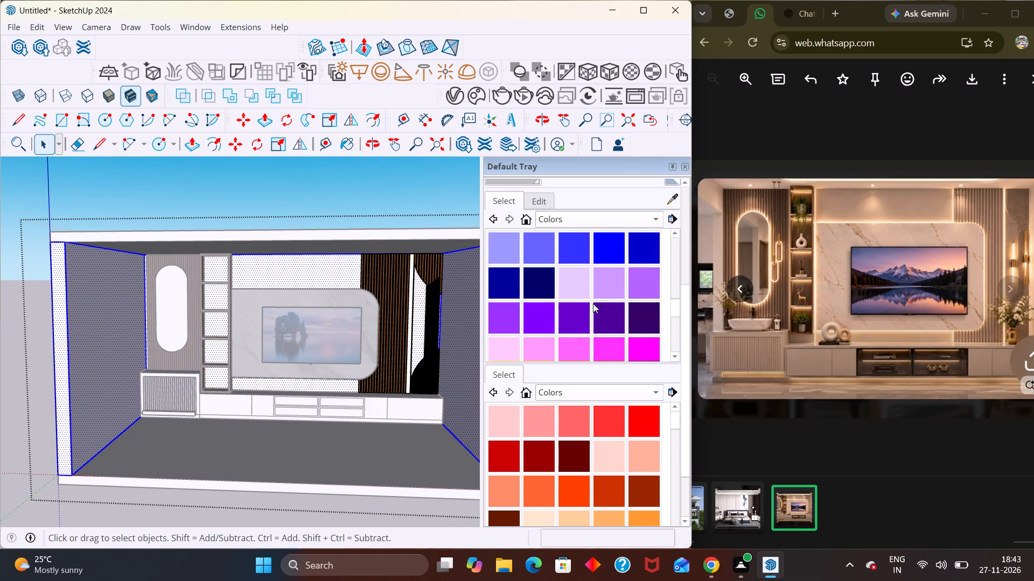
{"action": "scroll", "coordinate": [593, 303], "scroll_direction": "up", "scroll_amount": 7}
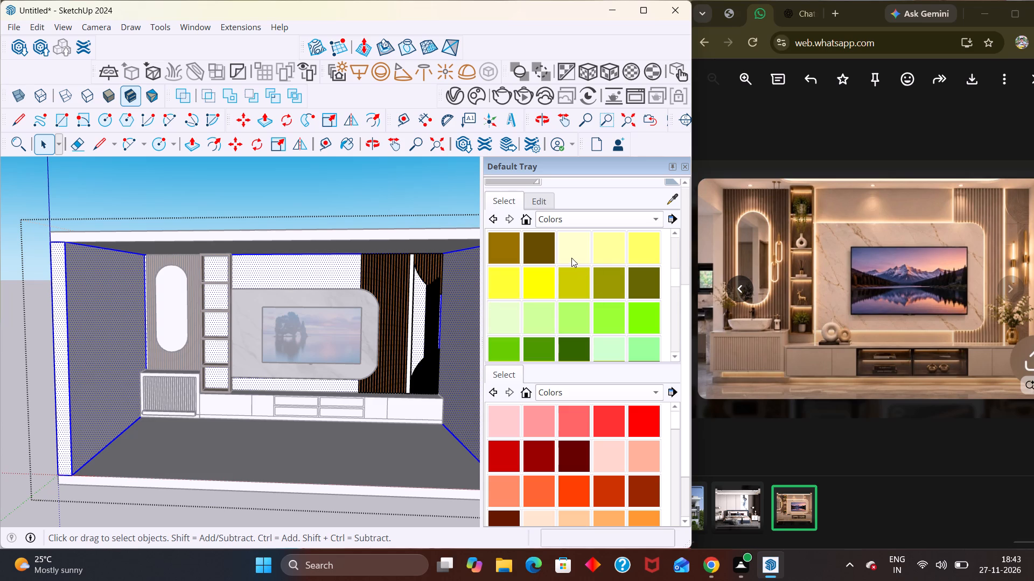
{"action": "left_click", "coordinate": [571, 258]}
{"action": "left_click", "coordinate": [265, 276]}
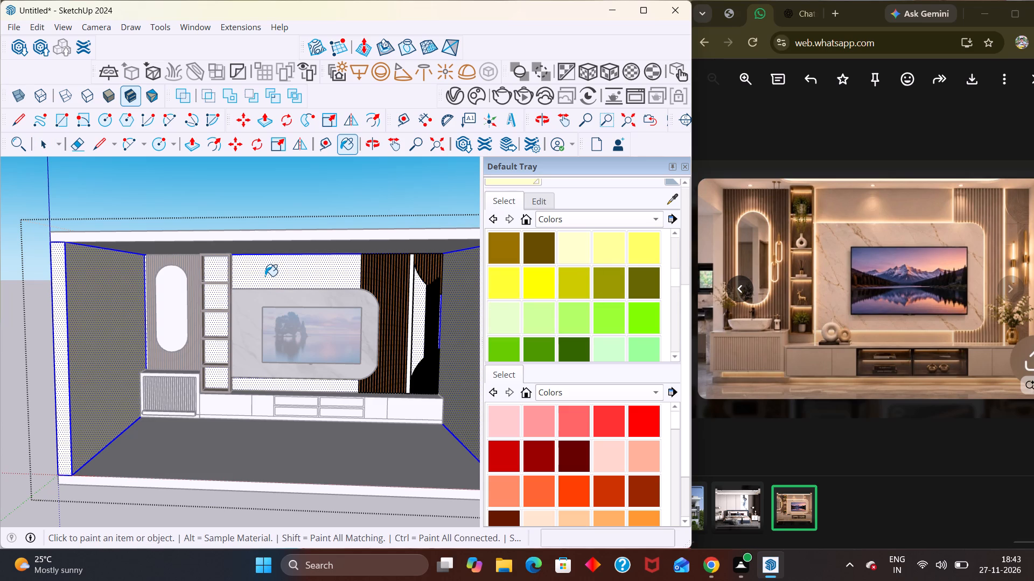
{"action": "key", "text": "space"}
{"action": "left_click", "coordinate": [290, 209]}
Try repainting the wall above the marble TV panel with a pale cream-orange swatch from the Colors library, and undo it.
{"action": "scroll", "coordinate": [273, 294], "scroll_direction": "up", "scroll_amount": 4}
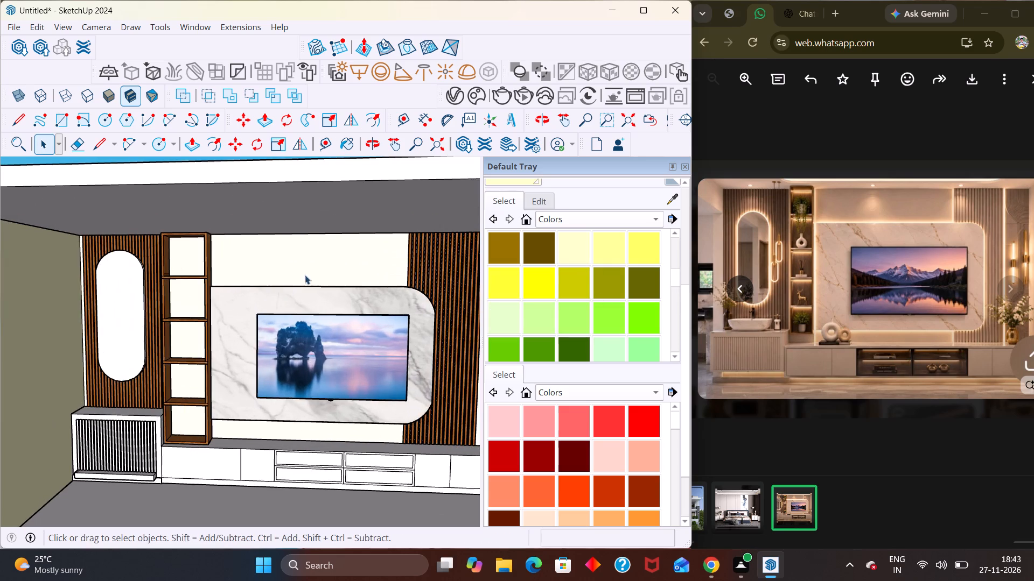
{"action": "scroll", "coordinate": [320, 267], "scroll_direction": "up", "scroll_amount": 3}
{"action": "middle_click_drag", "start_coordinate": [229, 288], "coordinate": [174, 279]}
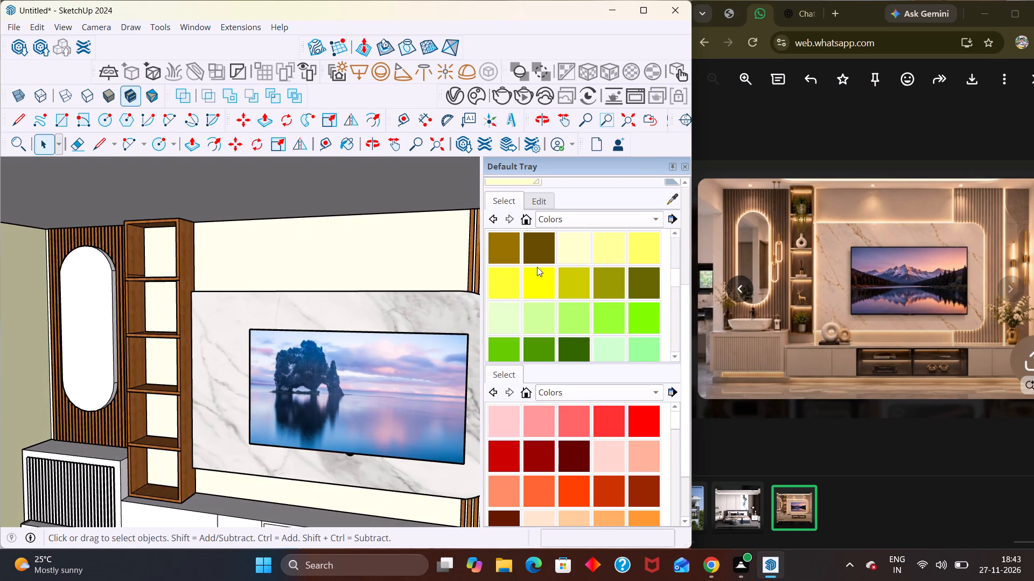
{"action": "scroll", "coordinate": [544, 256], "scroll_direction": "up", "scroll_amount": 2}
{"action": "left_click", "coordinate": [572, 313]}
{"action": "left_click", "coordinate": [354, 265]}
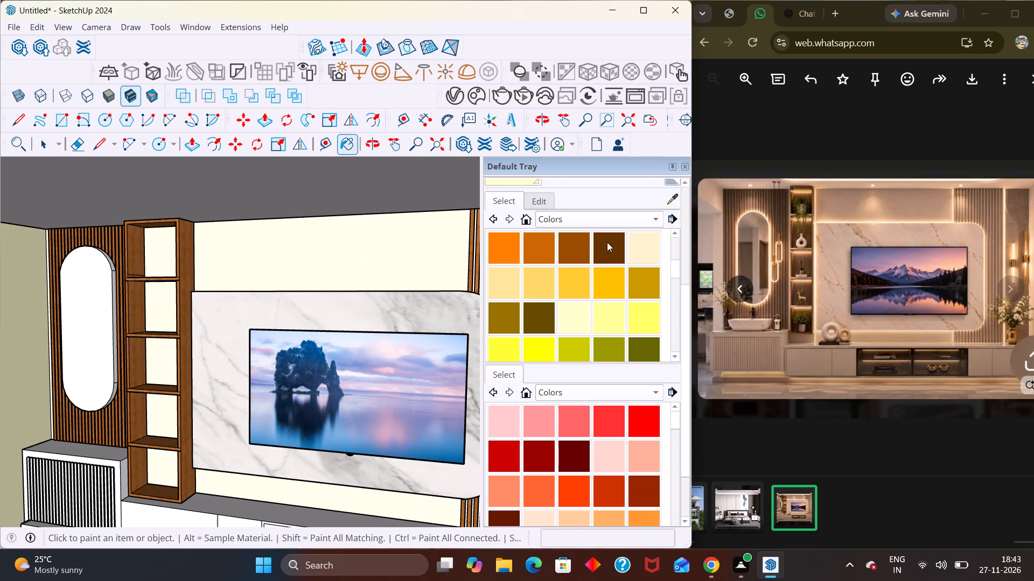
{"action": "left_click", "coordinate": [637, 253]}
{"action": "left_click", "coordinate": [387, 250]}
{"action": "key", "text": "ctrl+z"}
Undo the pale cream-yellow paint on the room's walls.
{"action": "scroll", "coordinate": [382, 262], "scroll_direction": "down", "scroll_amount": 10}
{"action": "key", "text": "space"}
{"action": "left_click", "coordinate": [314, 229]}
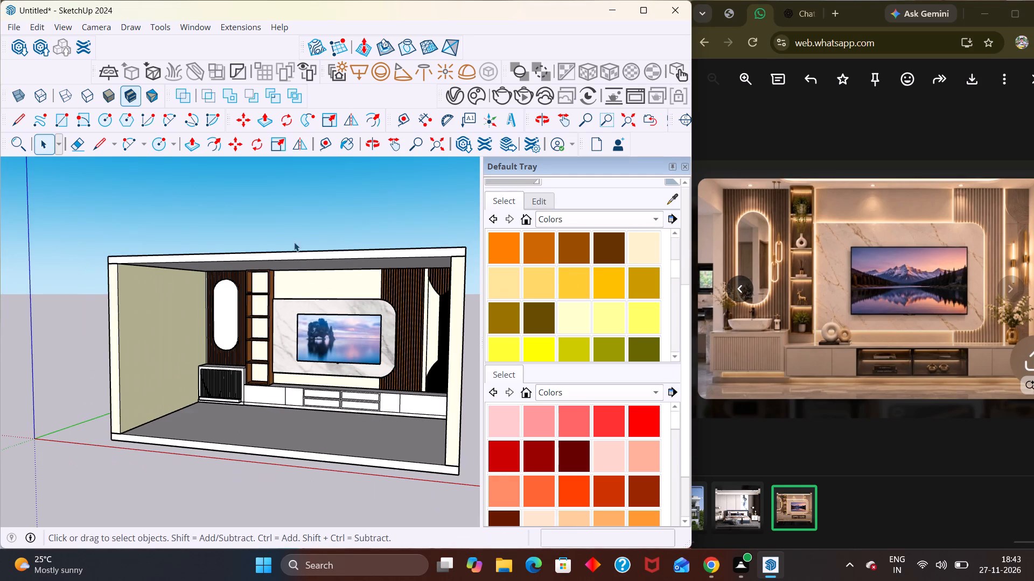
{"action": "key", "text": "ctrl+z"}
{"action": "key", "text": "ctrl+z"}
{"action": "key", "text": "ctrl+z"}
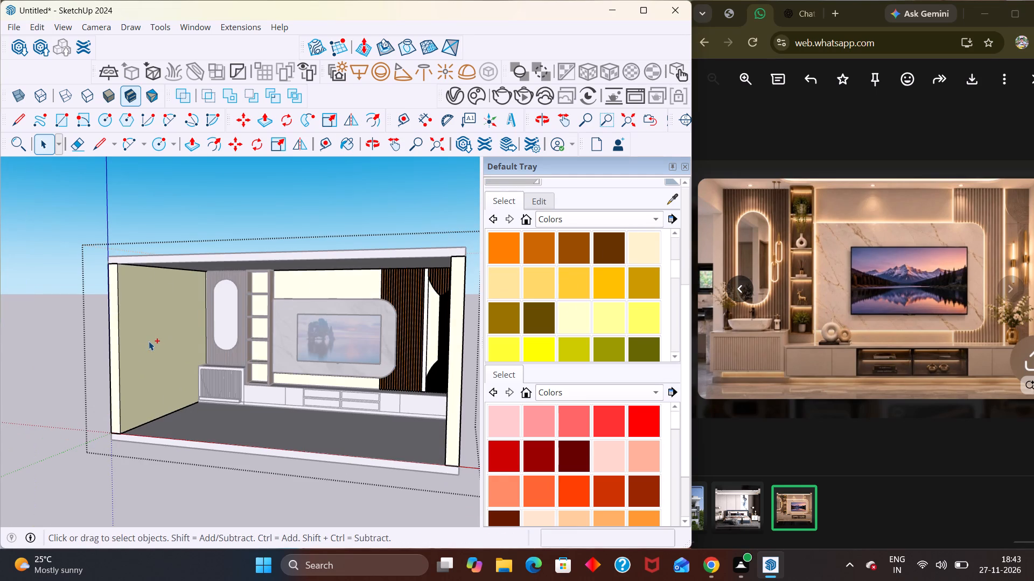
Paint only the room's back wall face with the palest cream-yellow swatch from the Colors library and close the room group.
{"action": "scroll", "coordinate": [534, 272], "scroll_direction": "up", "scroll_amount": 3}
{"action": "scroll", "coordinate": [619, 266], "scroll_direction": "up", "scroll_amount": 1}
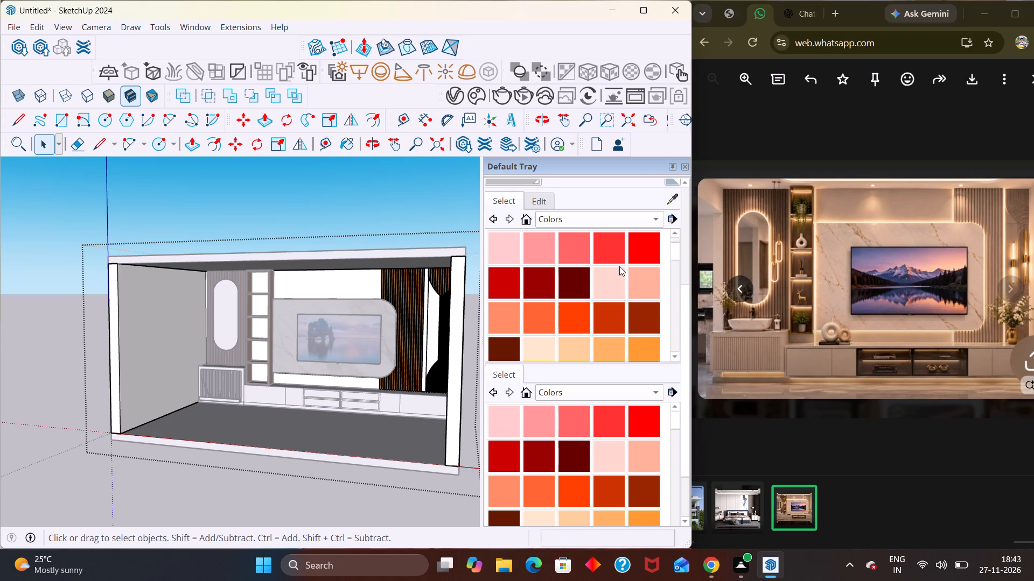
{"action": "scroll", "coordinate": [619, 266], "scroll_direction": "up", "scroll_amount": 3}
{"action": "scroll", "coordinate": [560, 281], "scroll_direction": "up", "scroll_amount": 2}
{"action": "scroll", "coordinate": [561, 271], "scroll_direction": "down", "scroll_amount": 3}
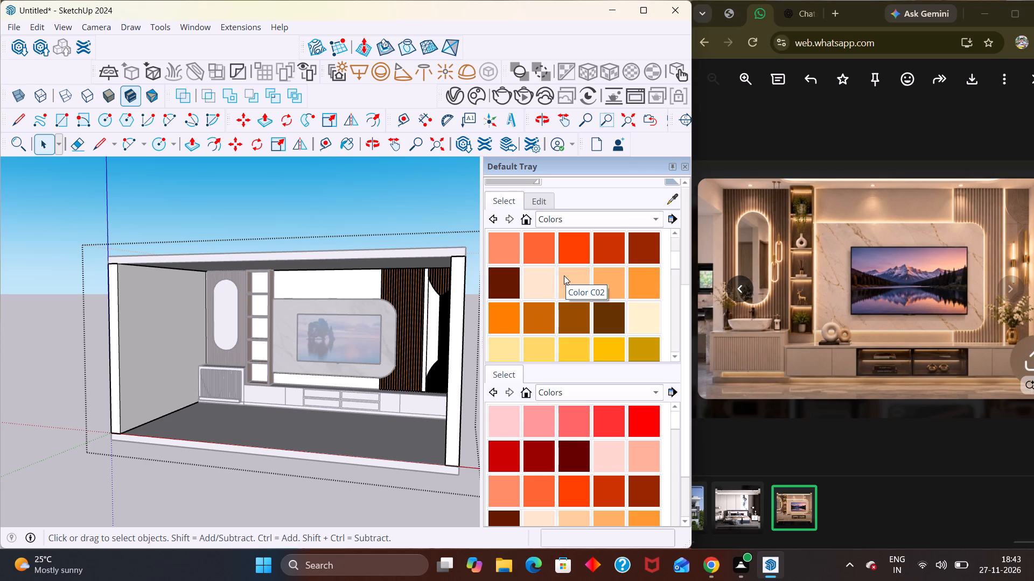
{"action": "scroll", "coordinate": [555, 294], "scroll_direction": "down", "scroll_amount": 2}
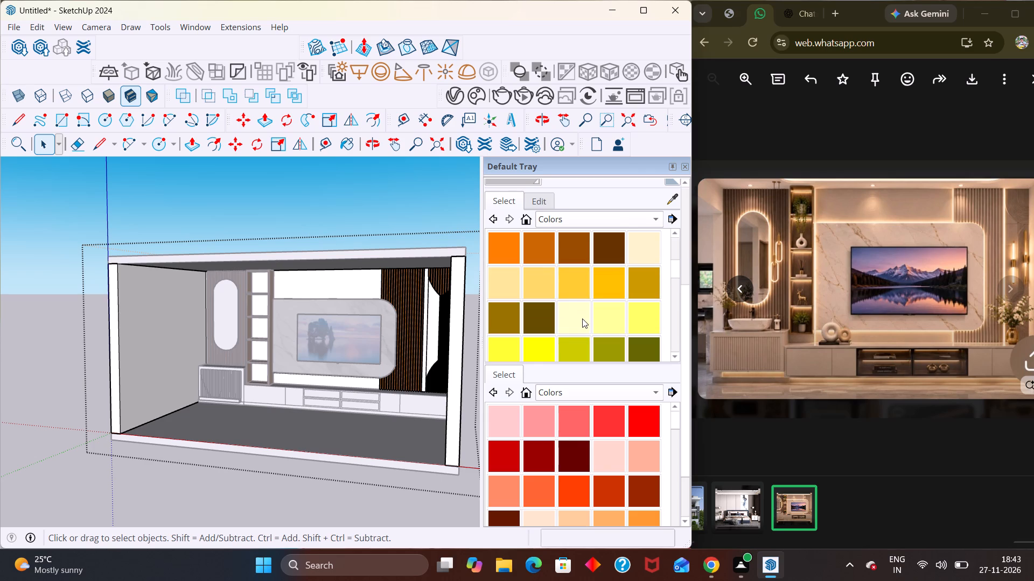
{"action": "left_click", "coordinate": [582, 318]}
{"action": "left_click", "coordinate": [325, 289]}
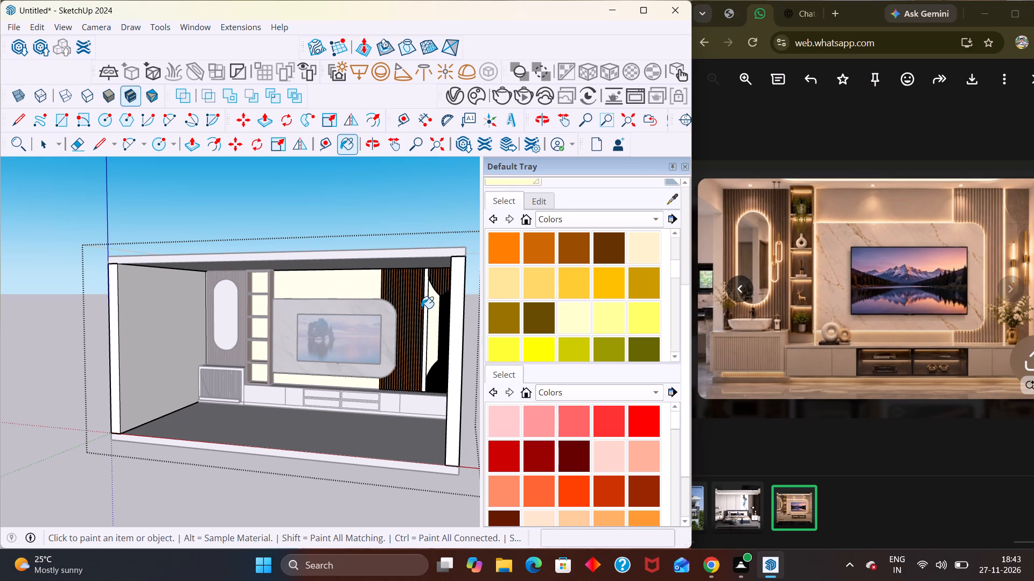
{"action": "scroll", "coordinate": [421, 308], "scroll_direction": "up", "scroll_amount": 10}
{"action": "scroll", "coordinate": [429, 320], "scroll_direction": "down", "scroll_amount": 6}
{"action": "scroll", "coordinate": [193, 320], "scroll_direction": "up", "scroll_amount": 3}
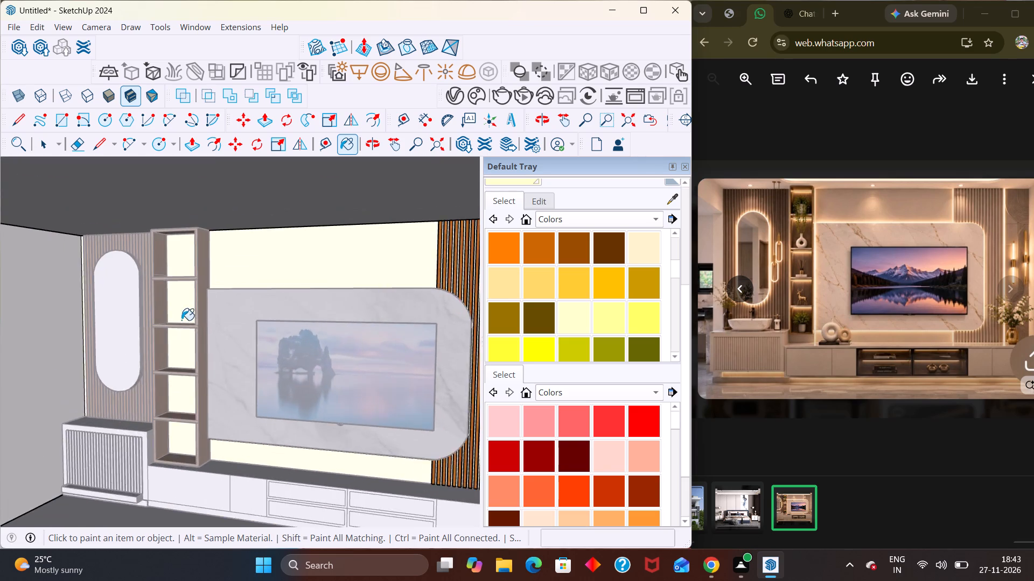
{"action": "scroll", "coordinate": [181, 320], "scroll_direction": "up", "scroll_amount": 1}
{"action": "scroll", "coordinate": [190, 326], "scroll_direction": "down", "scroll_amount": 4}
{"action": "middle_click", "coordinate": [225, 329]}
{"action": "scroll", "coordinate": [226, 329], "scroll_direction": "up", "scroll_amount": 1}
{"action": "scroll", "coordinate": [227, 329], "scroll_direction": "down", "scroll_amount": 6}
{"action": "key", "text": "space"}
{"action": "left_click", "coordinate": [301, 223]}
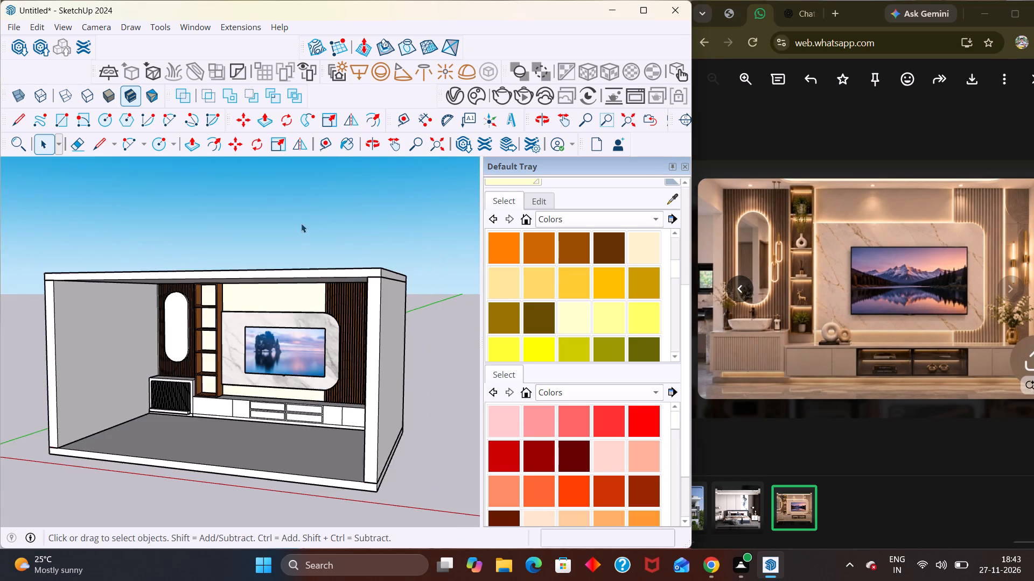
Examine the painted back wall around the shelf unit, TV panel, wood slats and curved side panel from several angles.
{"action": "middle_click_drag", "start_coordinate": [212, 320], "coordinate": [275, 320]}
{"action": "scroll", "coordinate": [298, 323], "scroll_direction": "up", "scroll_amount": 3}
{"action": "middle_click_drag", "start_coordinate": [177, 328], "coordinate": [144, 310]}
{"action": "scroll", "coordinate": [156, 324], "scroll_direction": "up", "scroll_amount": 3}
{"action": "middle_click_drag", "start_coordinate": [208, 301], "coordinate": [120, 308]}
{"action": "scroll", "coordinate": [132, 304], "scroll_direction": "up", "scroll_amount": 1}
{"action": "middle_click_drag", "start_coordinate": [133, 307], "coordinate": [213, 316]}
{"action": "scroll", "coordinate": [213, 316], "scroll_direction": "down", "scroll_amount": 8}
{"action": "middle_click_drag", "start_coordinate": [299, 314], "coordinate": [374, 317]}
{"action": "scroll", "coordinate": [352, 320], "scroll_direction": "up", "scroll_amount": 1}
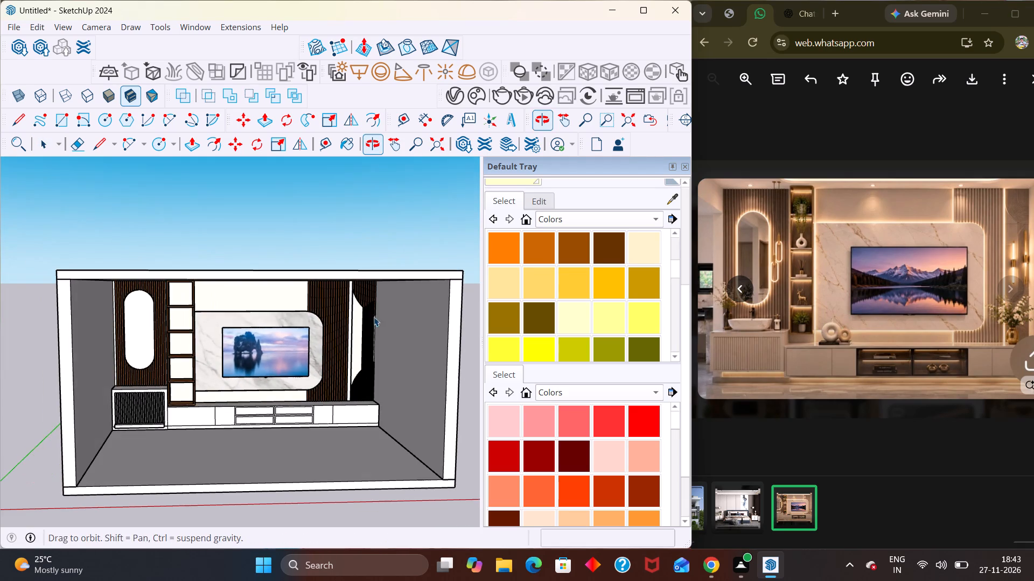
{"action": "middle_click_drag", "start_coordinate": [374, 317], "coordinate": [374, 318]}
{"action": "scroll", "coordinate": [369, 318], "scroll_direction": "up", "scroll_amount": 7}
{"action": "middle_click_drag", "start_coordinate": [360, 341], "coordinate": [285, 351]}
{"action": "scroll", "coordinate": [291, 357], "scroll_direction": "up", "scroll_amount": 2}
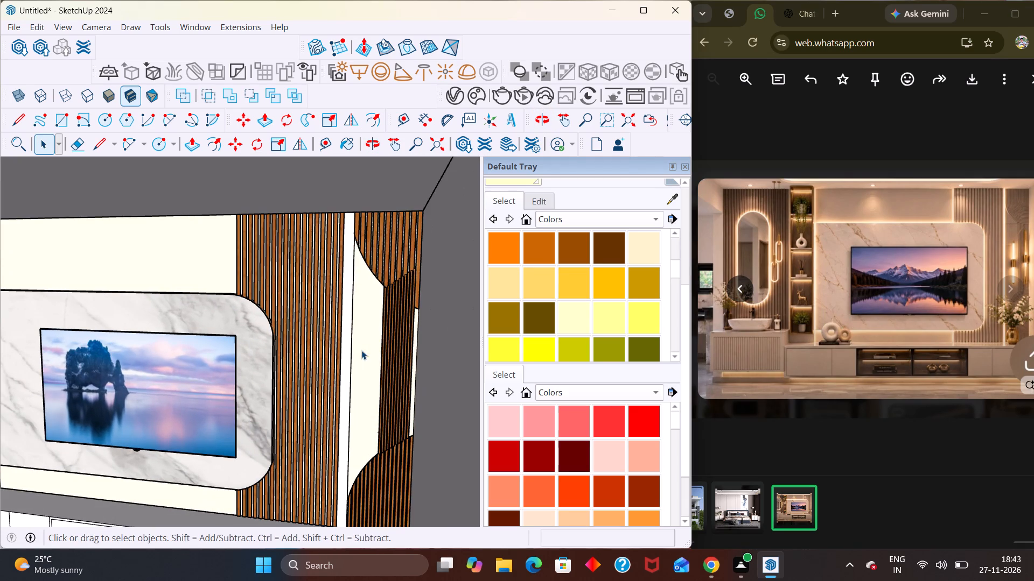
{"action": "scroll", "coordinate": [368, 364], "scroll_direction": "up", "scroll_amount": 13}
{"action": "scroll", "coordinate": [360, 339], "scroll_direction": "down", "scroll_amount": 3}
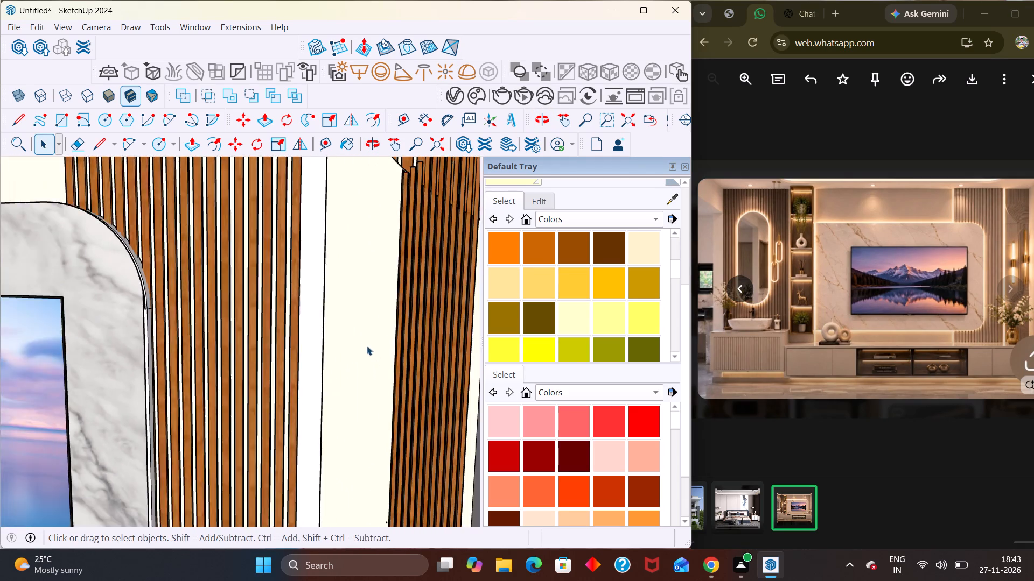
{"action": "scroll", "coordinate": [367, 346], "scroll_direction": "down", "scroll_amount": 17}
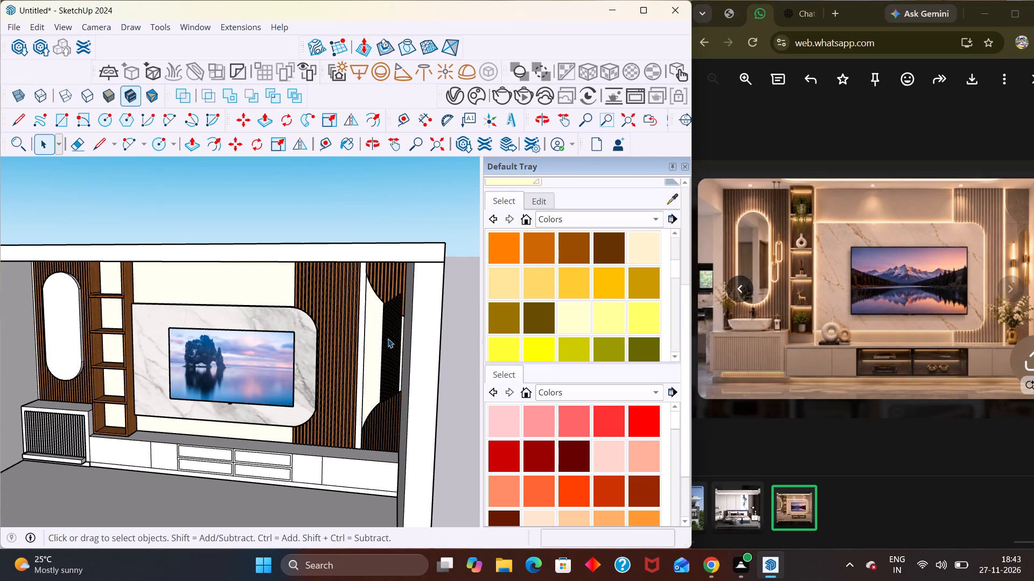
{"action": "scroll", "coordinate": [92, 67], "scroll_direction": "down", "scroll_amount": 4}
{"action": "scroll", "coordinate": [282, 215], "scroll_direction": "down", "scroll_amount": 7}
{"action": "middle_click_drag", "start_coordinate": [380, 432], "coordinate": [395, 407]}
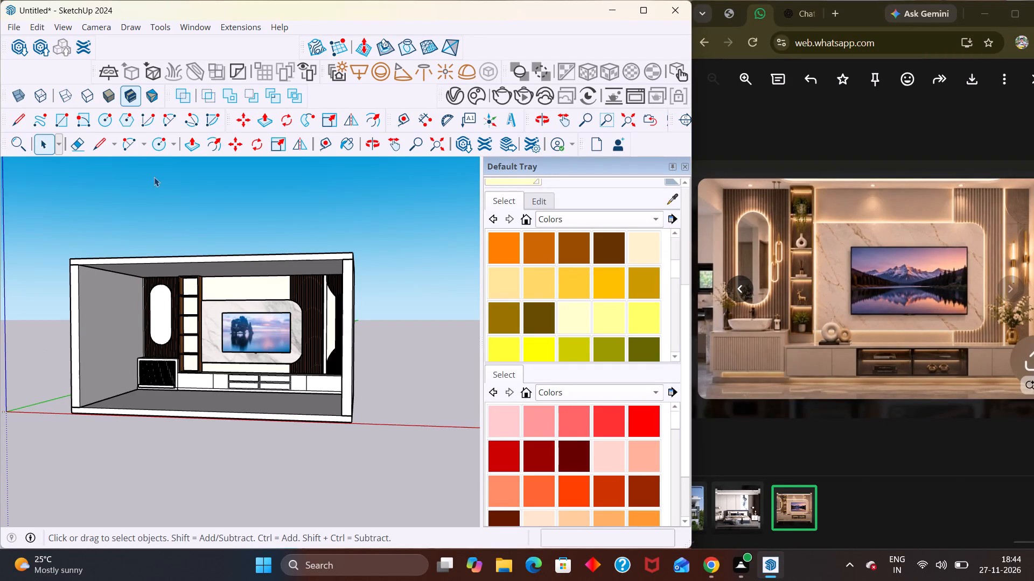
Review the whole room from outside and up close, including the oval mirror, open shelves, TV panel and low cabinets.
{"action": "scroll", "coordinate": [244, 291], "scroll_direction": "down", "scroll_amount": 6}
{"action": "scroll", "coordinate": [269, 349], "scroll_direction": "down", "scroll_amount": 5}
{"action": "scroll", "coordinate": [335, 391], "scroll_direction": "down", "scroll_amount": 3}
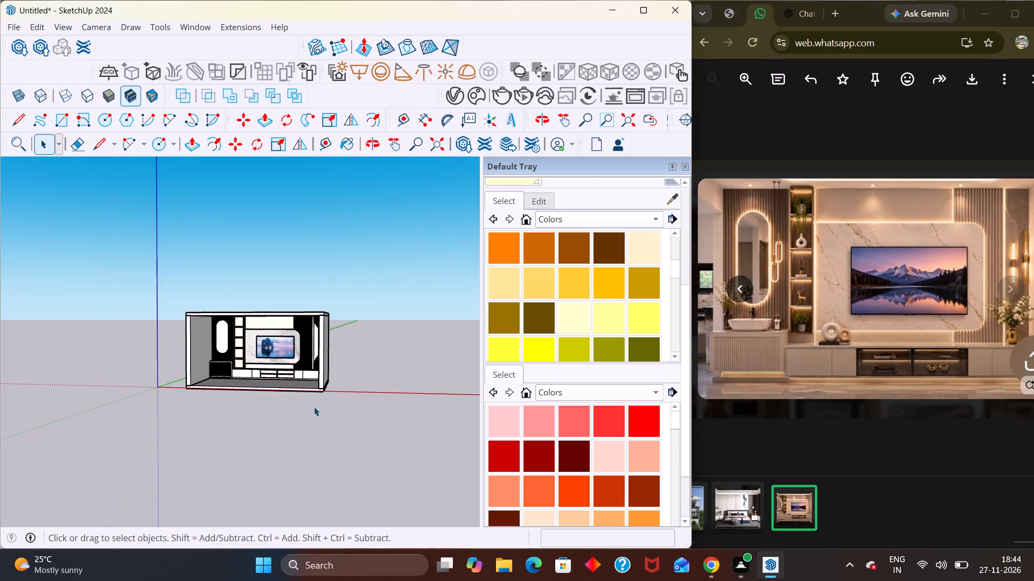
{"action": "middle_click_drag", "start_coordinate": [284, 418], "coordinate": [288, 321]}
{"action": "scroll", "coordinate": [380, 394], "scroll_direction": "up", "scroll_amount": 13}
{"action": "middle_click_drag", "start_coordinate": [164, 323], "coordinate": [222, 385]}
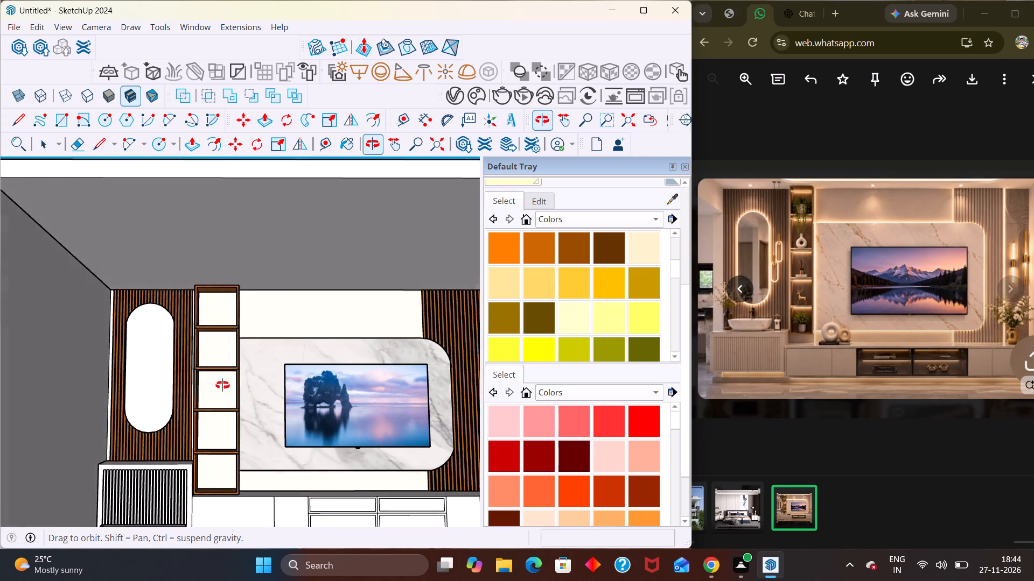
{"action": "middle_click_drag", "start_coordinate": [222, 385], "coordinate": [254, 382]}
{"action": "scroll", "coordinate": [253, 382], "scroll_direction": "up", "scroll_amount": 1}
{"action": "scroll", "coordinate": [249, 371], "scroll_direction": "down", "scroll_amount": 7}
{"action": "middle_click_drag", "start_coordinate": [284, 440], "coordinate": [249, 443]}
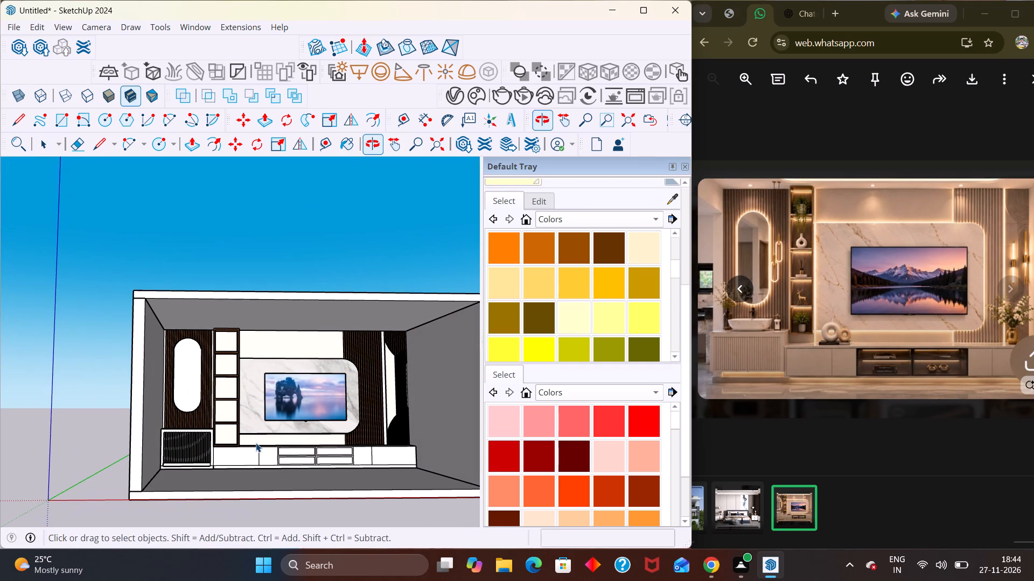
{"action": "scroll", "coordinate": [227, 492], "scroll_direction": "up", "scroll_amount": 2}
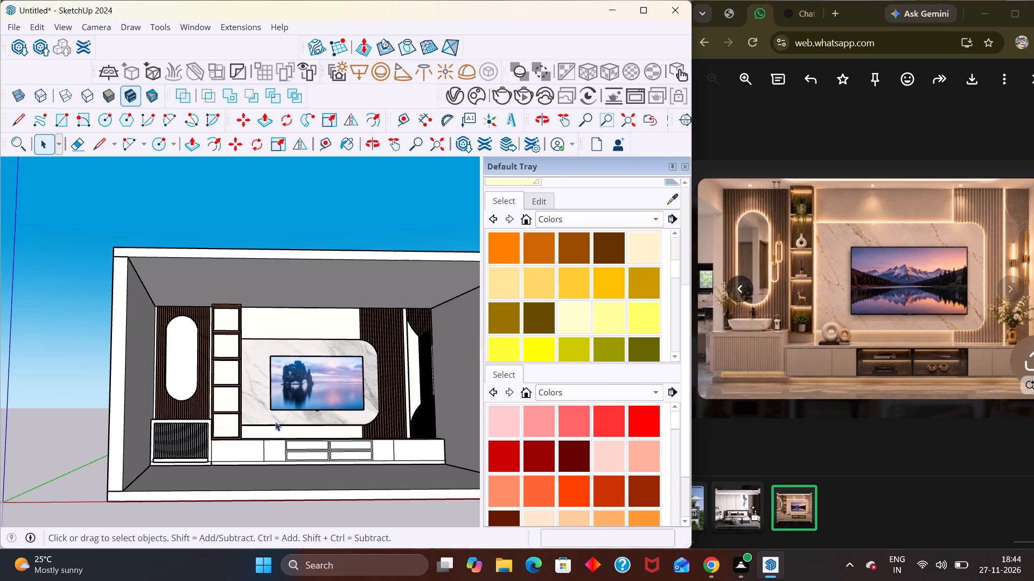
{"action": "scroll", "coordinate": [579, 370], "scroll_direction": "up", "scroll_amount": 1}
{"action": "scroll", "coordinate": [516, 337], "scroll_direction": "down", "scroll_amount": 3}
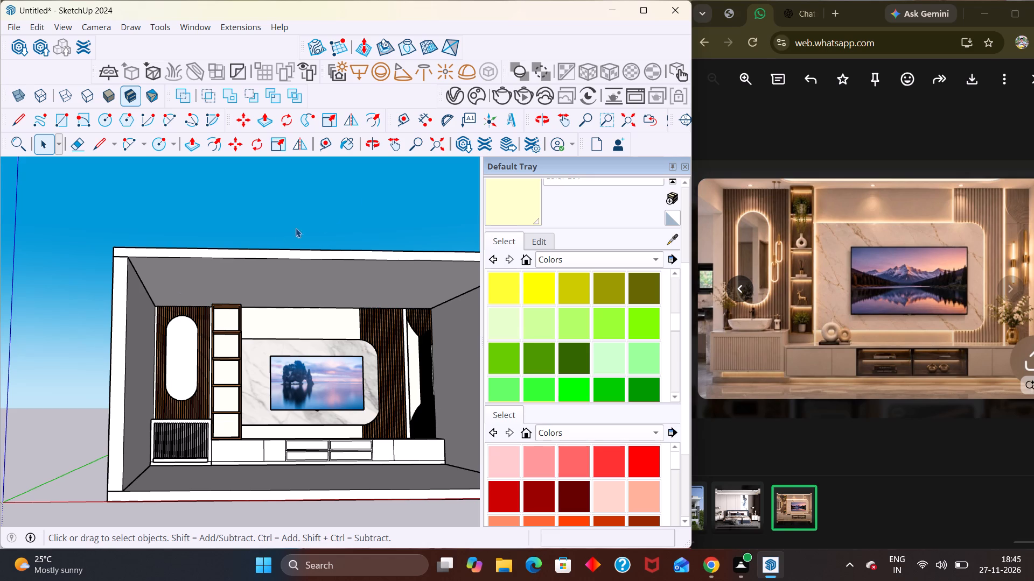
{"action": "scroll", "coordinate": [280, 324], "scroll_direction": "down", "scroll_amount": 6}
{"action": "middle_click_drag", "start_coordinate": [323, 454], "coordinate": [352, 457]}
{"action": "scroll", "coordinate": [334, 470], "scroll_direction": "up", "scroll_amount": 2}
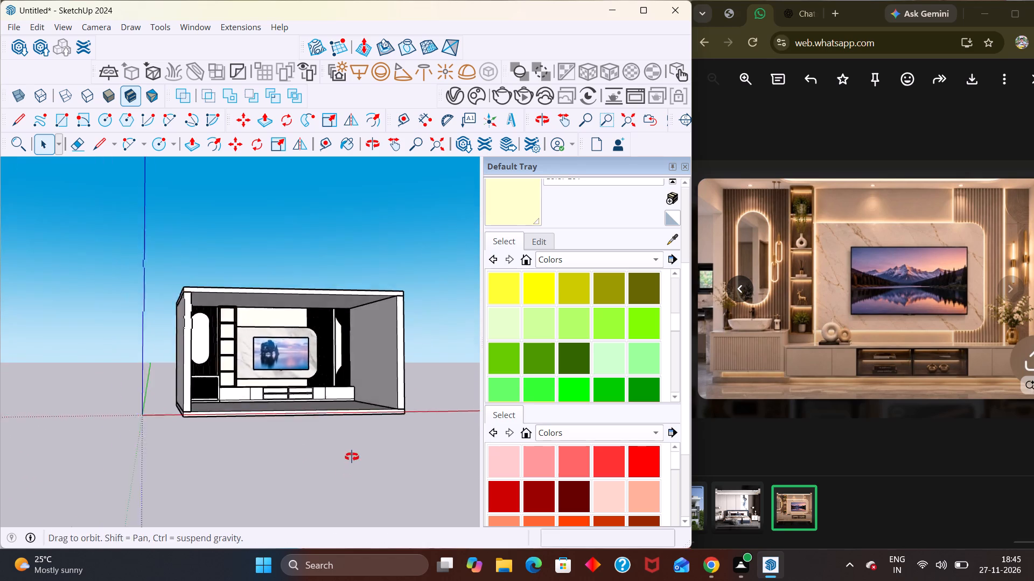
{"action": "middle_click_drag", "start_coordinate": [352, 457], "coordinate": [350, 437]}
{"action": "scroll", "coordinate": [352, 457], "scroll_direction": "up", "scroll_amount": 8}
{"action": "middle_click_drag", "start_coordinate": [124, 357], "coordinate": [131, 369]}
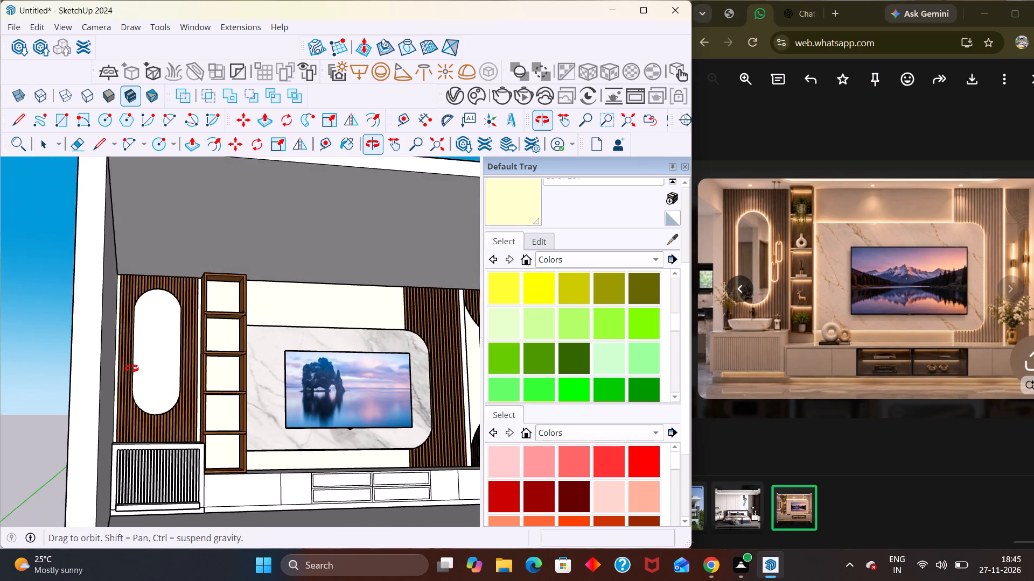
{"action": "middle_click_drag", "start_coordinate": [131, 369], "coordinate": [132, 369]}
{"action": "scroll", "coordinate": [248, 377], "scroll_direction": "down", "scroll_amount": 1}
{"action": "middle_click", "coordinate": [278, 377]}
{"action": "scroll", "coordinate": [275, 386], "scroll_direction": "down", "scroll_amount": 2}
{"action": "scroll", "coordinate": [356, 384], "scroll_direction": "down", "scroll_amount": 3}
{"action": "middle_click_drag", "start_coordinate": [341, 469], "coordinate": [255, 494]}
{"action": "scroll", "coordinate": [339, 471], "scroll_direction": "up", "scroll_amount": 2}
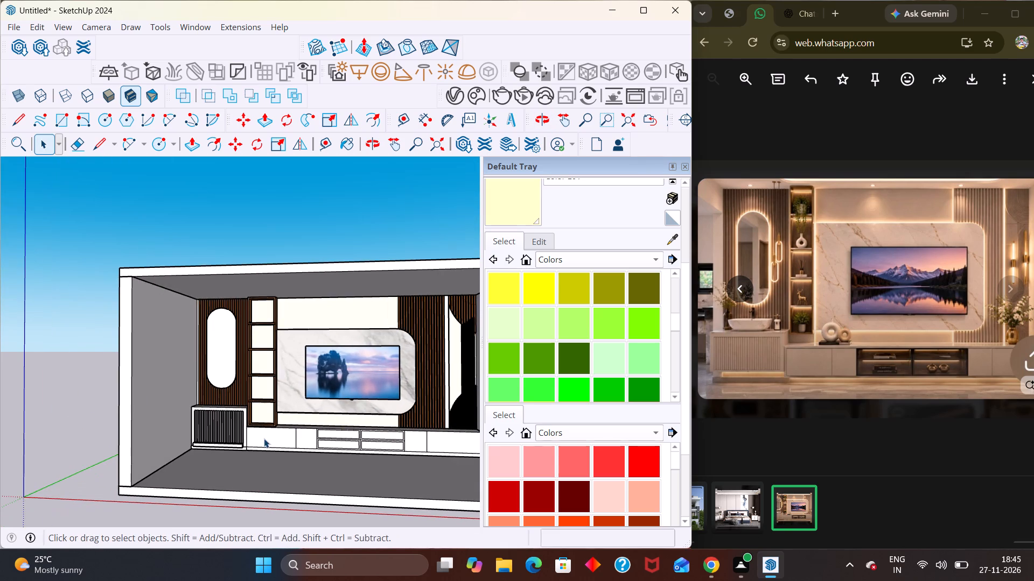
Open the low cabinet group and paint the slatted cabinet beneath the oval mirror with the palest grey from the Colors library.
{"action": "left_click", "coordinate": [264, 438]}
{"action": "double_click", "coordinate": [264, 437]}
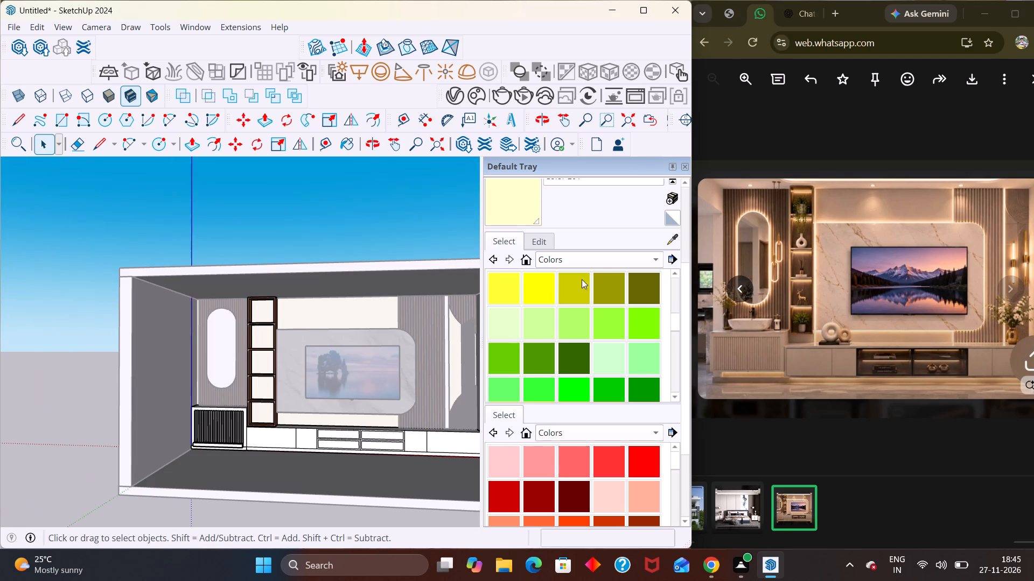
{"action": "scroll", "coordinate": [546, 321], "scroll_direction": "down", "scroll_amount": 8}
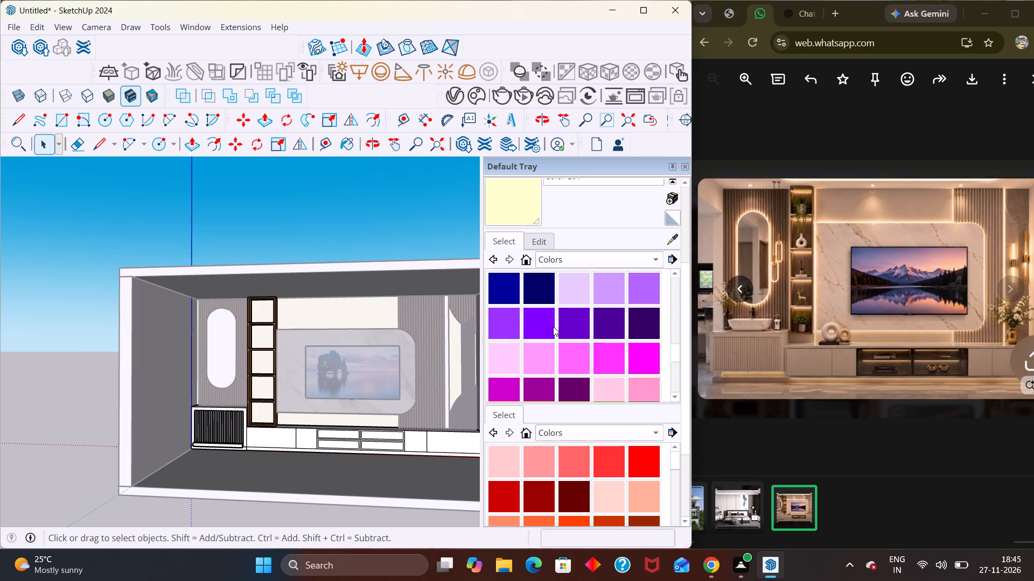
{"action": "scroll", "coordinate": [553, 327], "scroll_direction": "down", "scroll_amount": 4}
{"action": "scroll", "coordinate": [553, 325], "scroll_direction": "up", "scroll_amount": 3}
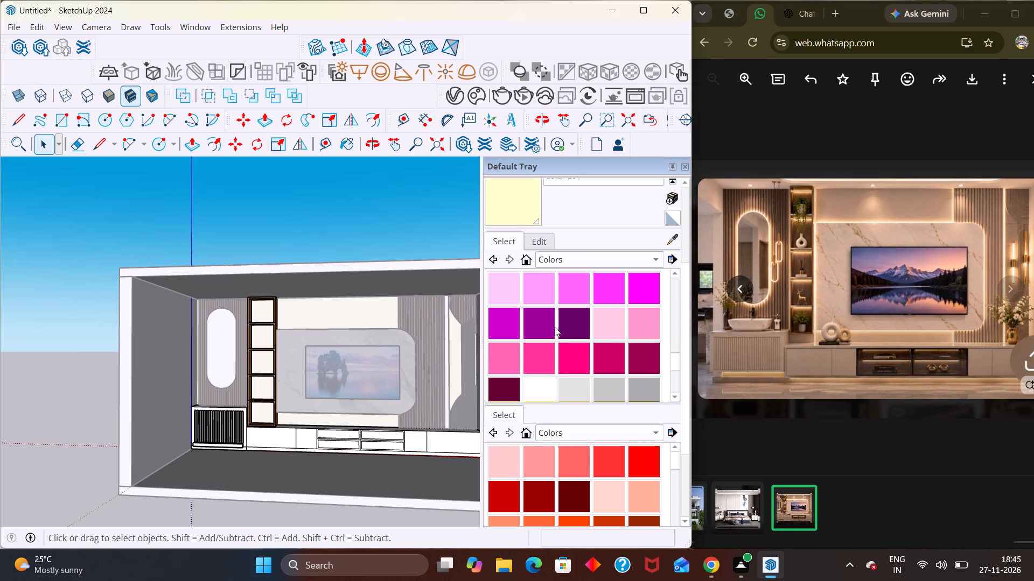
{"action": "scroll", "coordinate": [560, 332], "scroll_direction": "down", "scroll_amount": 1}
{"action": "left_click", "coordinate": [579, 358]}
{"action": "scroll", "coordinate": [204, 422], "scroll_direction": "up", "scroll_amount": 2}
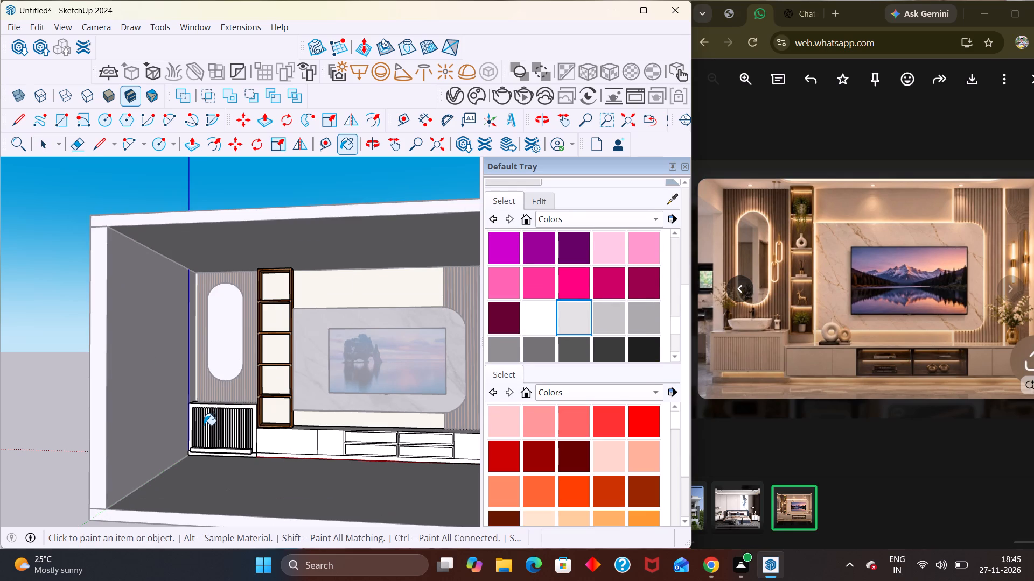
{"action": "left_click", "coordinate": [204, 426]}
{"action": "scroll", "coordinate": [204, 425], "scroll_direction": "up", "scroll_amount": 6}
{"action": "left_click", "coordinate": [236, 428]}
{"action": "scroll", "coordinate": [248, 415], "scroll_direction": "up", "scroll_amount": 3}
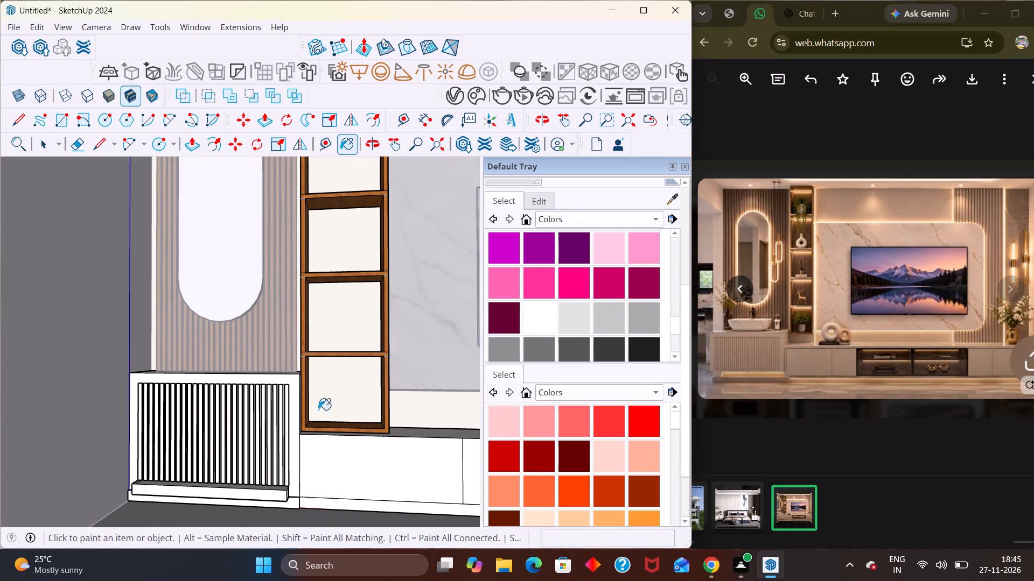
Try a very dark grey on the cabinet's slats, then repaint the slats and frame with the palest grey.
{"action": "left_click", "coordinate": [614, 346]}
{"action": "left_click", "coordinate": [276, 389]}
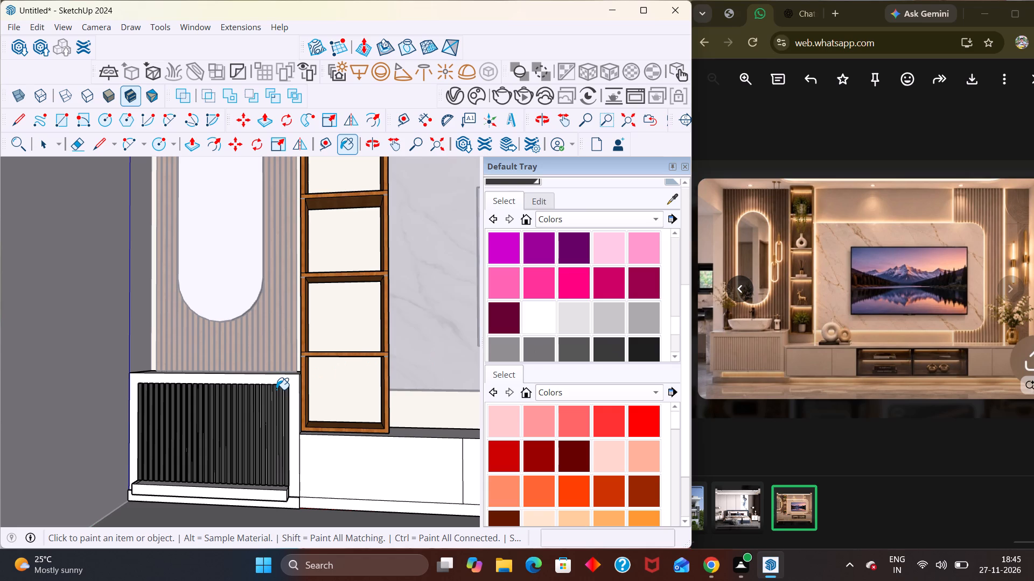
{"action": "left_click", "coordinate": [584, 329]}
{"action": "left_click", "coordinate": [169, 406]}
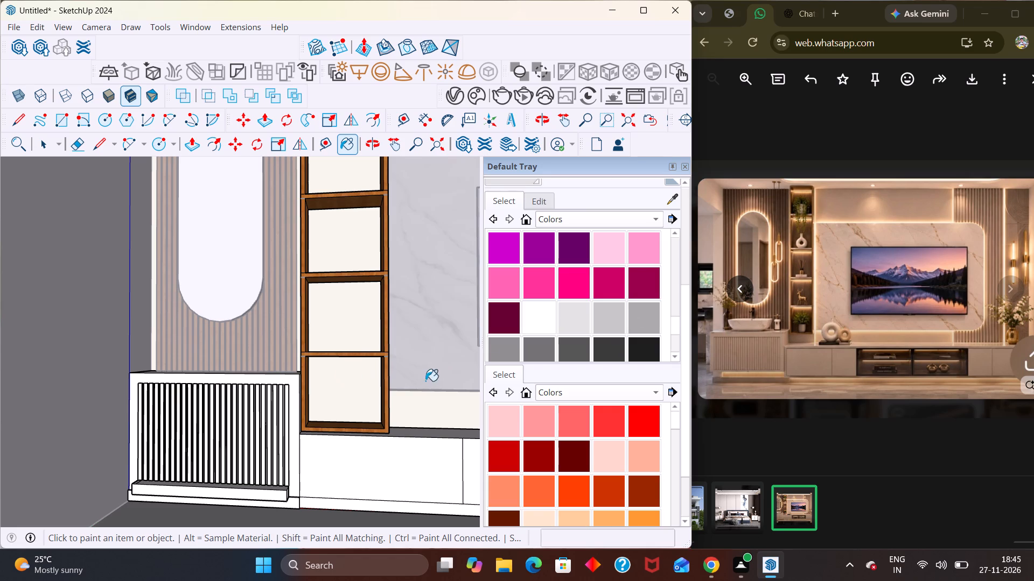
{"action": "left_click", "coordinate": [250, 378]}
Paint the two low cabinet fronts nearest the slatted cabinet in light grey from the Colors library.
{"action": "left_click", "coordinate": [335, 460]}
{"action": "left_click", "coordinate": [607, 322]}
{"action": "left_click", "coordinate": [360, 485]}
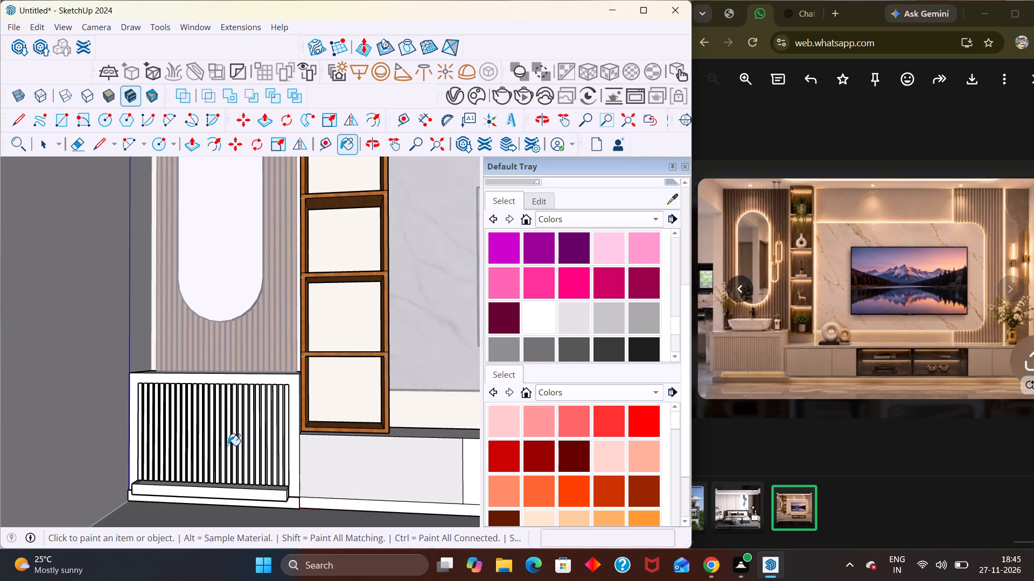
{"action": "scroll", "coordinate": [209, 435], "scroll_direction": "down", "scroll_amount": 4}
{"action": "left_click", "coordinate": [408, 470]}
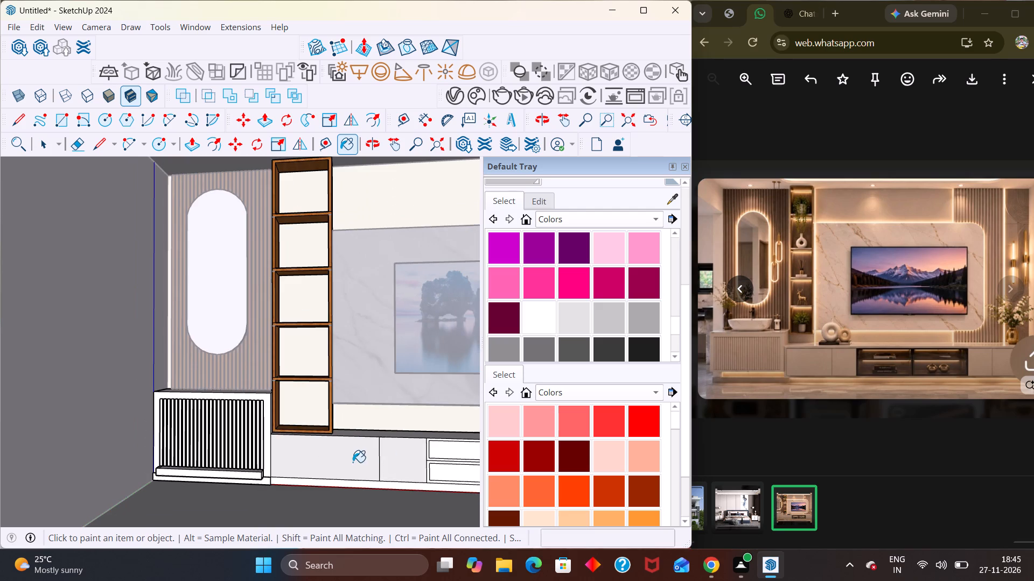
Paint the four plain fronts on both sides of the low cabinet's drawers with a medium grey from the Colors library.
{"action": "scroll", "coordinate": [351, 462], "scroll_direction": "down", "scroll_amount": 5}
{"action": "scroll", "coordinate": [396, 466], "scroll_direction": "down", "scroll_amount": 10}
{"action": "scroll", "coordinate": [392, 493], "scroll_direction": "up", "scroll_amount": 6}
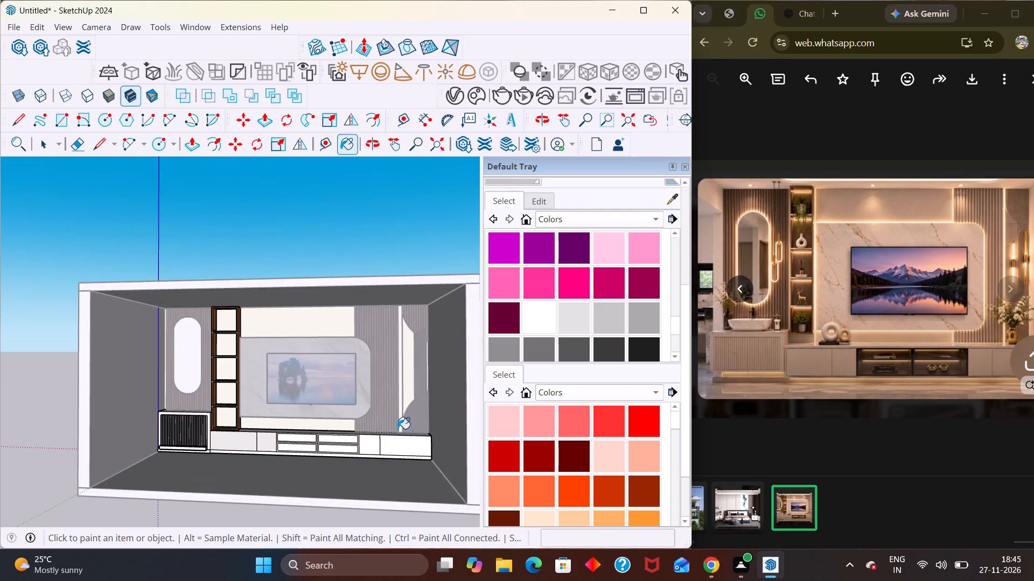
{"action": "scroll", "coordinate": [390, 426], "scroll_direction": "up", "scroll_amount": 3}
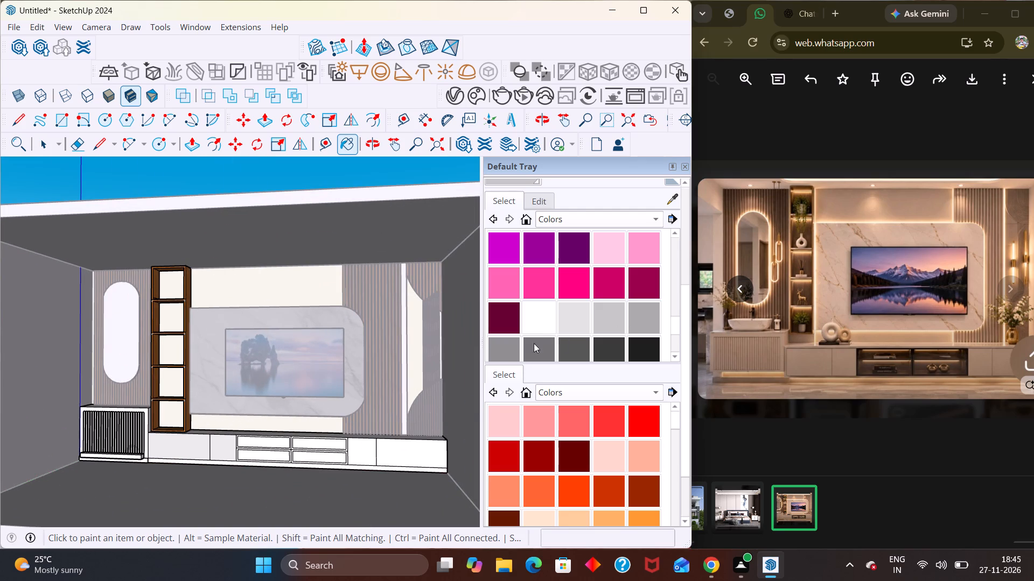
{"action": "left_click", "coordinate": [497, 350]}
{"action": "left_click", "coordinate": [172, 447]}
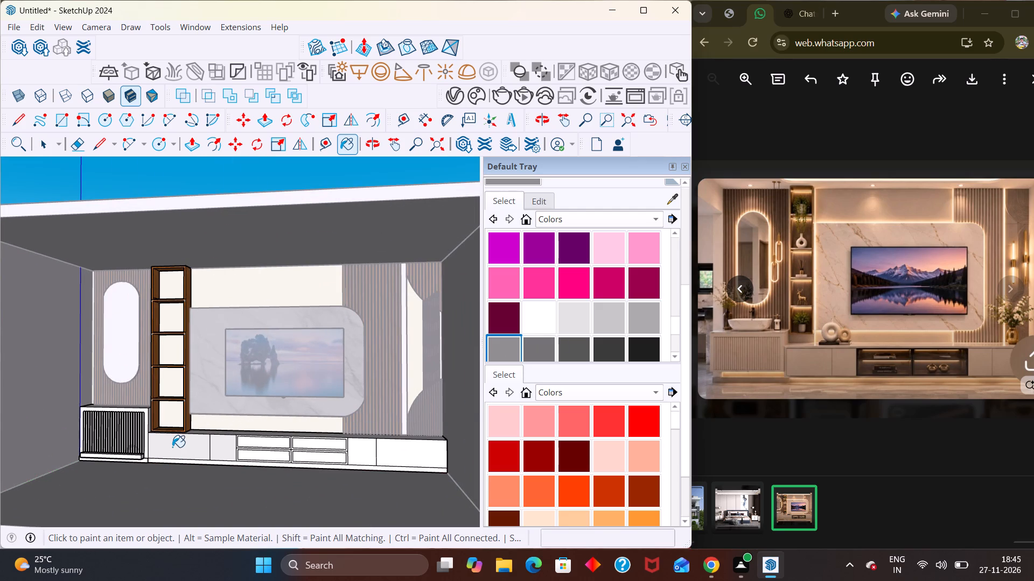
{"action": "left_click", "coordinate": [216, 450]}
{"action": "left_click", "coordinate": [365, 459]}
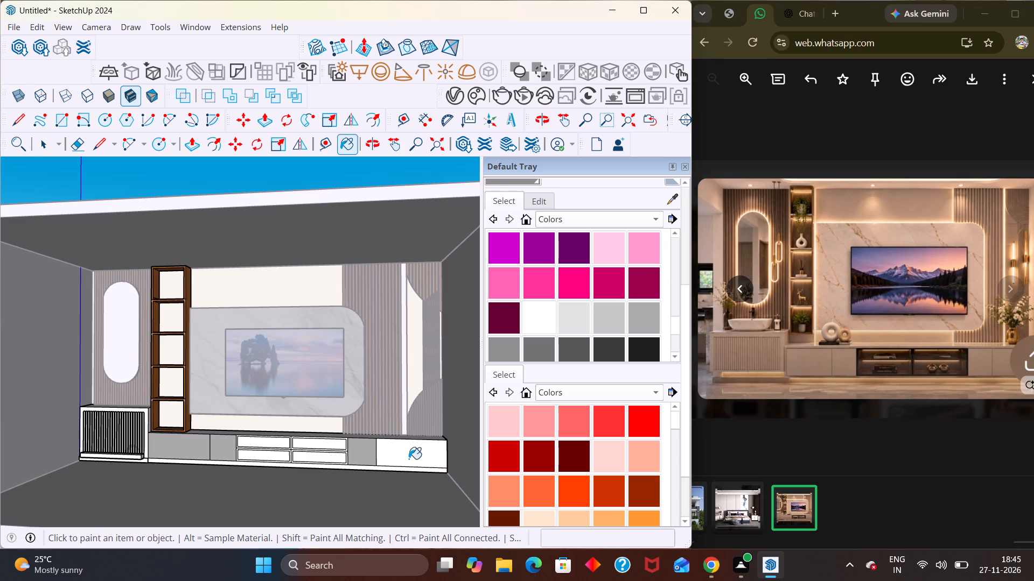
{"action": "left_click", "coordinate": [409, 459]}
Apply the palest grey swatch again to the slatted cabinet's slats, upper frame and base ledge.
{"action": "middle_click_drag", "start_coordinate": [311, 478], "coordinate": [322, 496]}
{"action": "scroll", "coordinate": [271, 440], "scroll_direction": "down", "scroll_amount": 5}
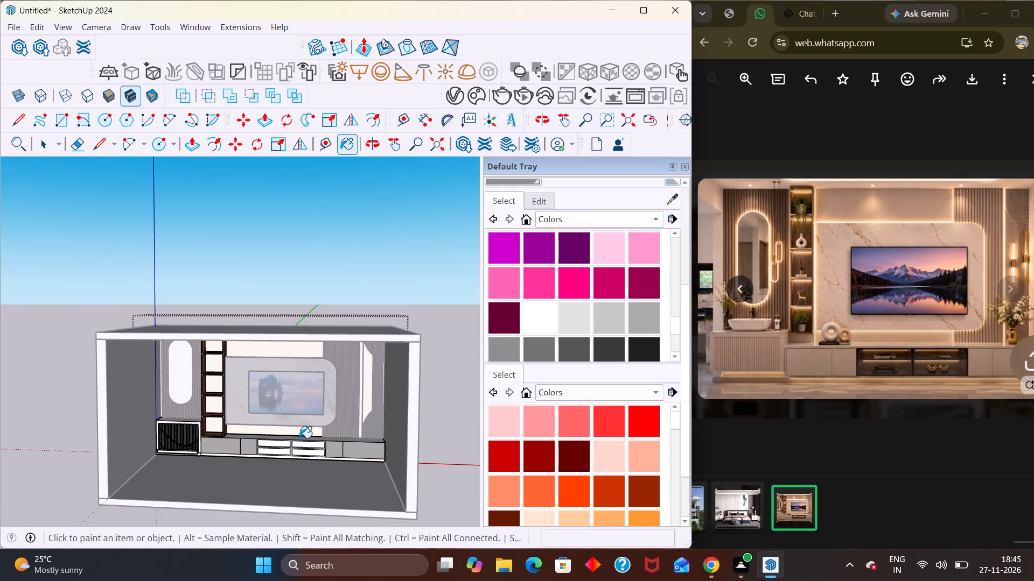
{"action": "scroll", "coordinate": [178, 443], "scroll_direction": "up", "scroll_amount": 7}
{"action": "middle_click_drag", "start_coordinate": [166, 431], "coordinate": [195, 425]}
{"action": "scroll", "coordinate": [192, 430], "scroll_direction": "up", "scroll_amount": 1}
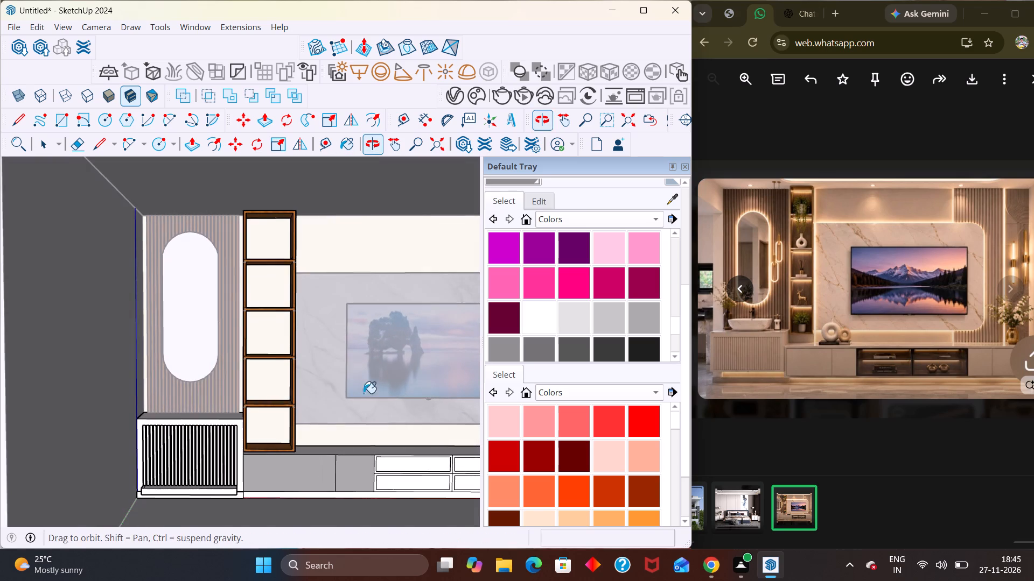
{"action": "left_click", "coordinate": [581, 316]}
{"action": "left_click", "coordinate": [213, 436]}
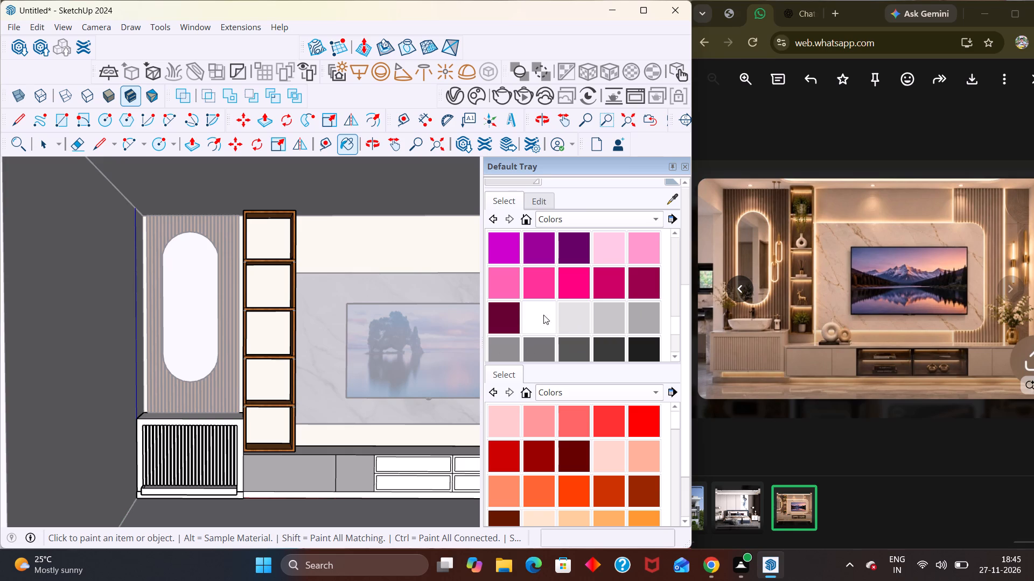
{"action": "left_click", "coordinate": [572, 321]}
{"action": "left_click", "coordinate": [184, 449]}
{"action": "left_click", "coordinate": [177, 424]}
{"action": "left_click", "coordinate": [165, 492]}
{"action": "scroll", "coordinate": [613, 476], "scroll_direction": "down", "scroll_amount": 1}
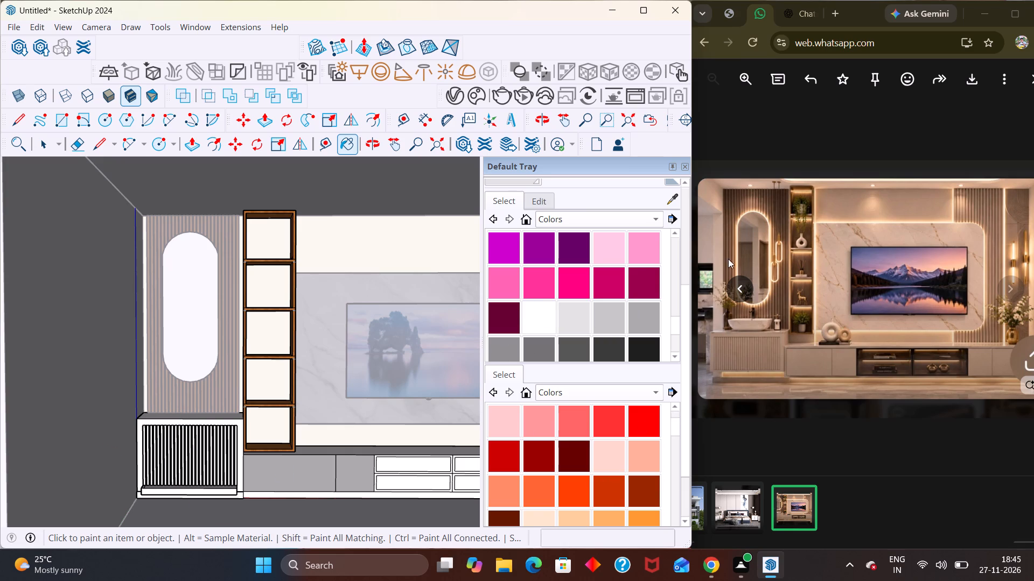
Paint the slatted cabinet's base ledge with the cream sampled from the back wall, undoing the trial on its frame.
{"action": "left_click", "coordinate": [670, 195]}
{"action": "left_click", "coordinate": [373, 252]}
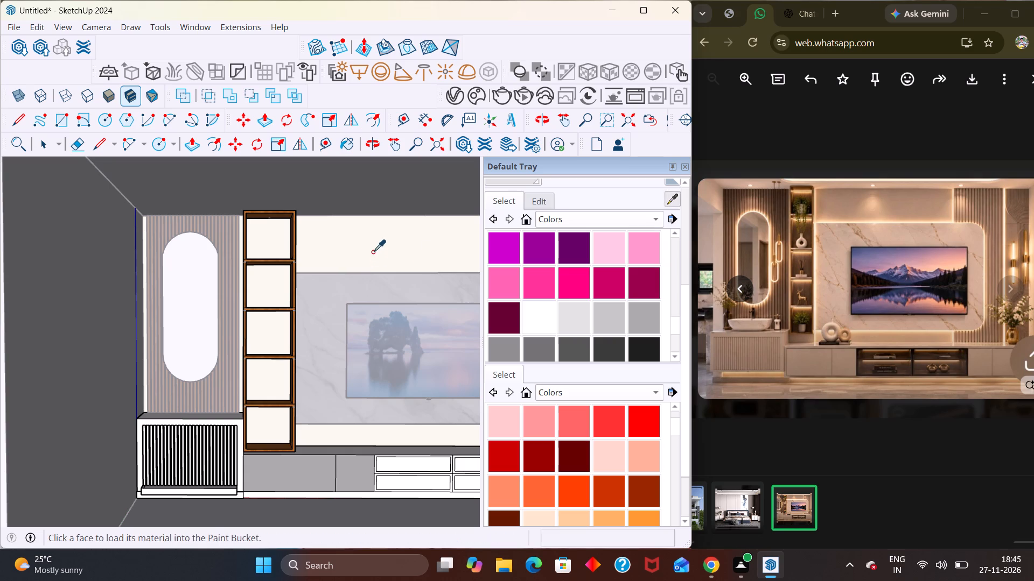
{"action": "scroll", "coordinate": [117, 433], "scroll_direction": "up", "scroll_amount": 10}
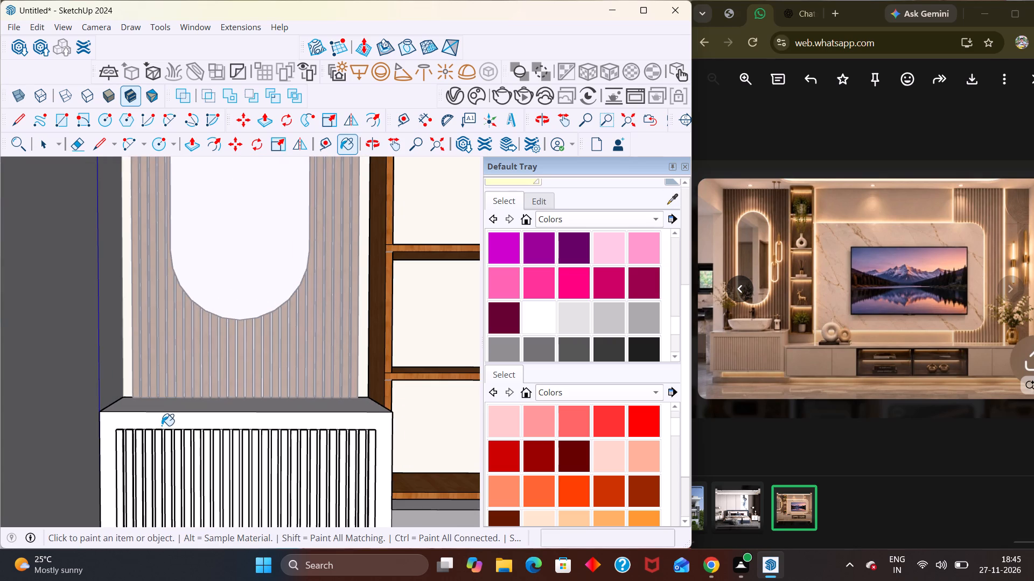
{"action": "left_click", "coordinate": [162, 422]}
{"action": "scroll", "coordinate": [162, 422], "scroll_direction": "down", "scroll_amount": 10}
{"action": "scroll", "coordinate": [202, 400], "scroll_direction": "up", "scroll_amount": 1}
{"action": "scroll", "coordinate": [202, 400], "scroll_direction": "down", "scroll_amount": 2}
{"action": "scroll", "coordinate": [264, 396], "scroll_direction": "down", "scroll_amount": 4}
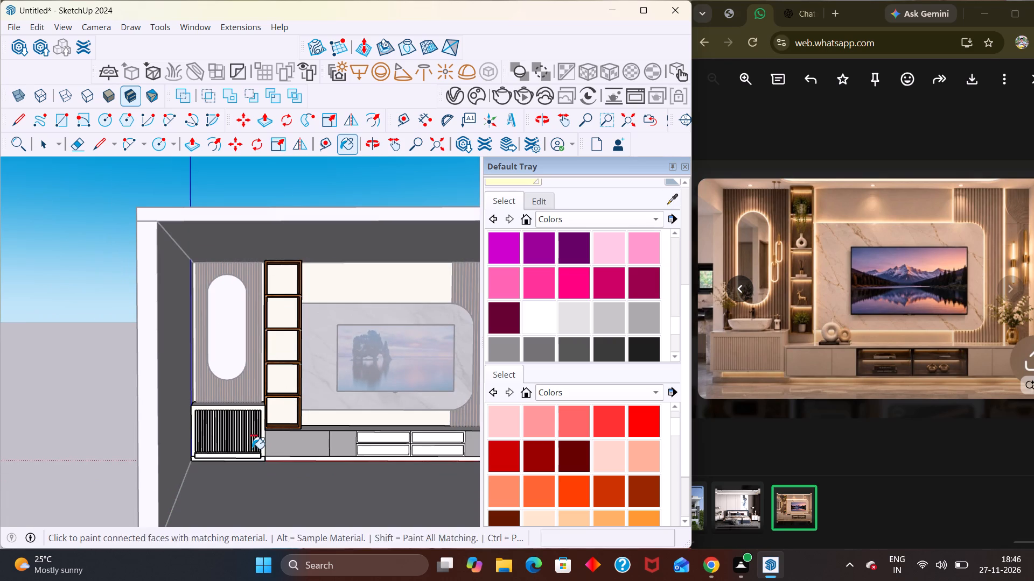
{"action": "key", "text": "ctrl+z"}
{"action": "scroll", "coordinate": [235, 479], "scroll_direction": "up", "scroll_amount": 9}
{"action": "left_click", "coordinate": [226, 449]}
{"action": "scroll", "coordinate": [228, 447], "scroll_direction": "up", "scroll_amount": 3}
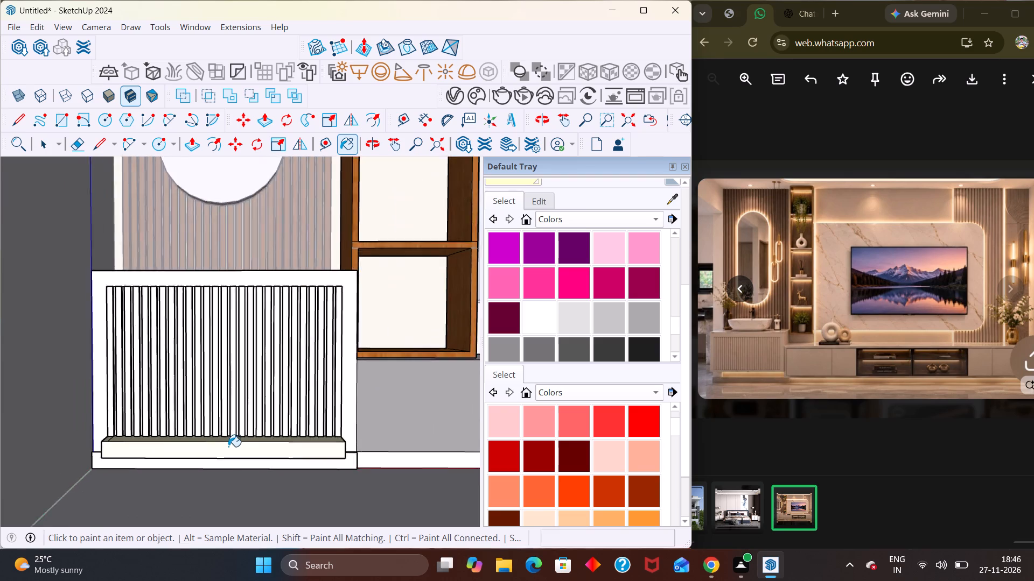
{"action": "scroll", "coordinate": [228, 447], "scroll_direction": "up", "scroll_amount": 5}
{"action": "scroll", "coordinate": [537, 333], "scroll_direction": "down", "scroll_amount": 1}
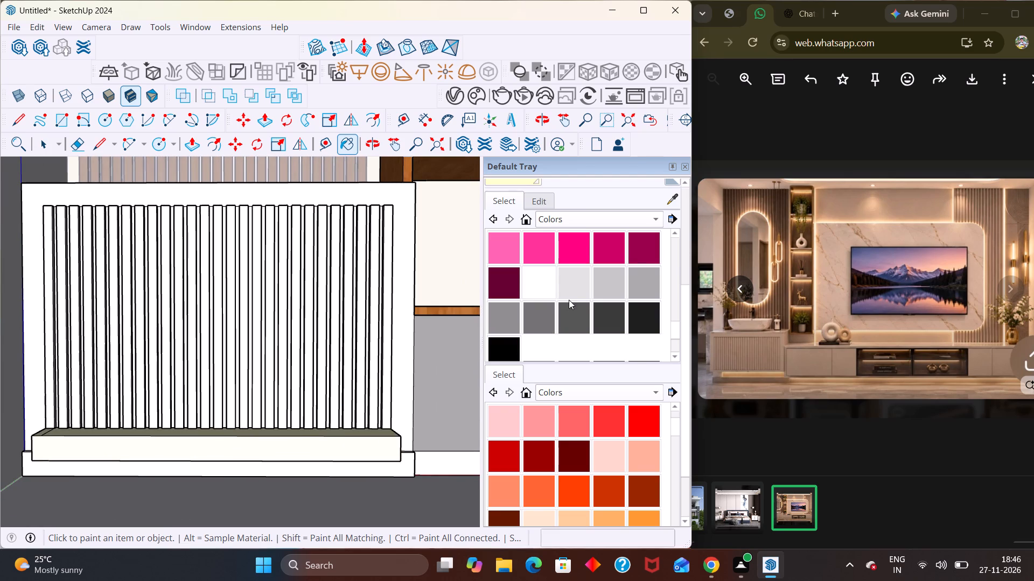
Paint the plinth under the slatted cabinet with the palest grey swatch and close the cabinet group.
{"action": "left_click", "coordinate": [574, 281]}
{"action": "scroll", "coordinate": [310, 391], "scroll_direction": "down", "scroll_amount": 3}
{"action": "scroll", "coordinate": [347, 426], "scroll_direction": "down", "scroll_amount": 3}
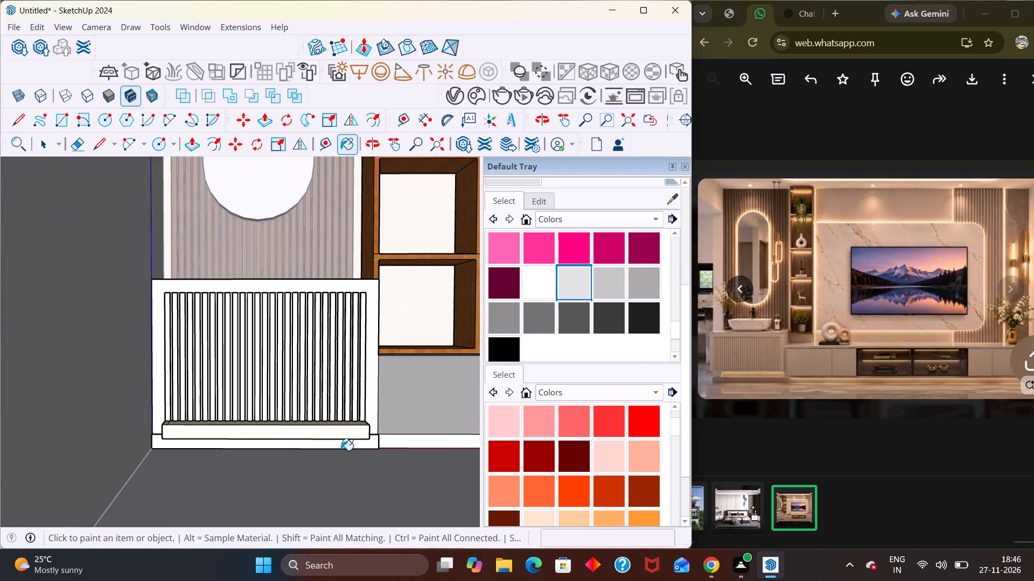
{"action": "scroll", "coordinate": [339, 445], "scroll_direction": "up", "scroll_amount": 7}
{"action": "left_click", "coordinate": [322, 440]}
{"action": "scroll", "coordinate": [319, 440], "scroll_direction": "down", "scroll_amount": 4}
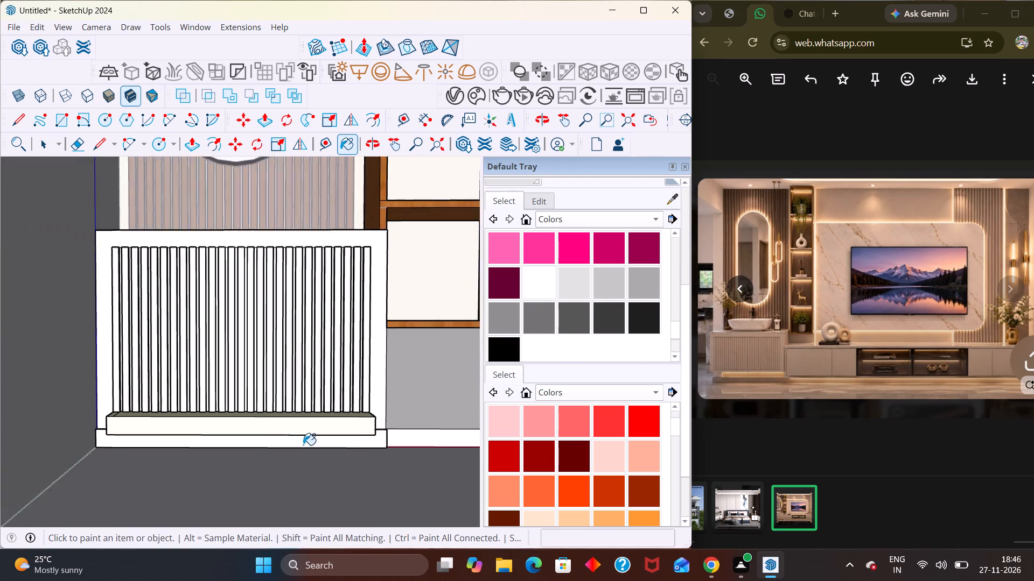
{"action": "scroll", "coordinate": [303, 445], "scroll_direction": "down", "scroll_amount": 12}
{"action": "scroll", "coordinate": [347, 425], "scroll_direction": "up", "scroll_amount": 1}
{"action": "scroll", "coordinate": [306, 417], "scroll_direction": "down", "scroll_amount": 13}
{"action": "key", "text": "space"}
{"action": "left_click", "coordinate": [321, 528]}
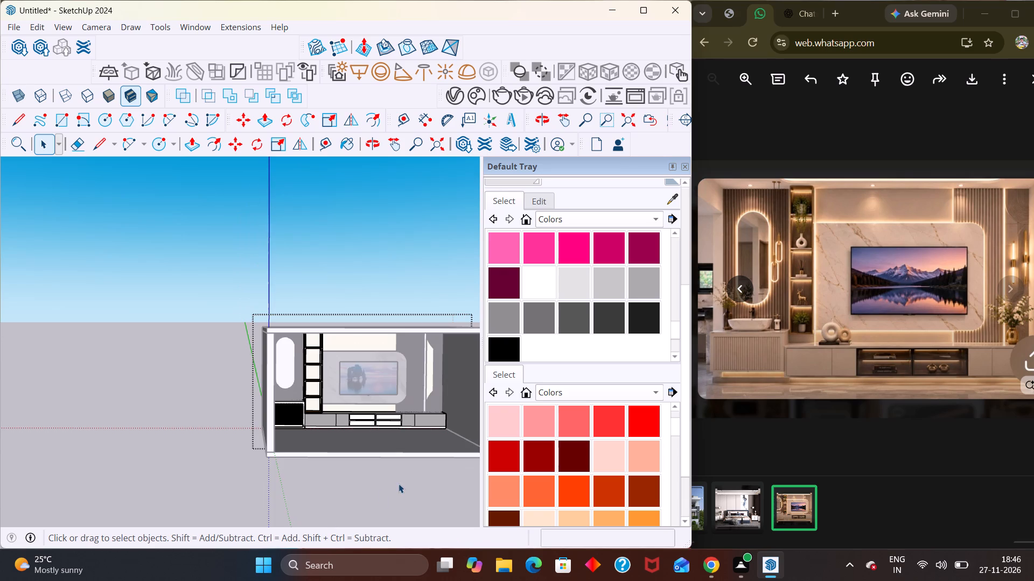
{"action": "left_click", "coordinate": [398, 474]}
{"action": "left_click", "coordinate": [310, 263]}
Examine the painted cabinets, oval mirror, open shelves and TV panel up close and from outside the room.
{"action": "scroll", "coordinate": [384, 435], "scroll_direction": "up", "scroll_amount": 3}
{"action": "middle_click_drag", "start_coordinate": [343, 422], "coordinate": [241, 403]}
{"action": "scroll", "coordinate": [255, 435], "scroll_direction": "up", "scroll_amount": 1}
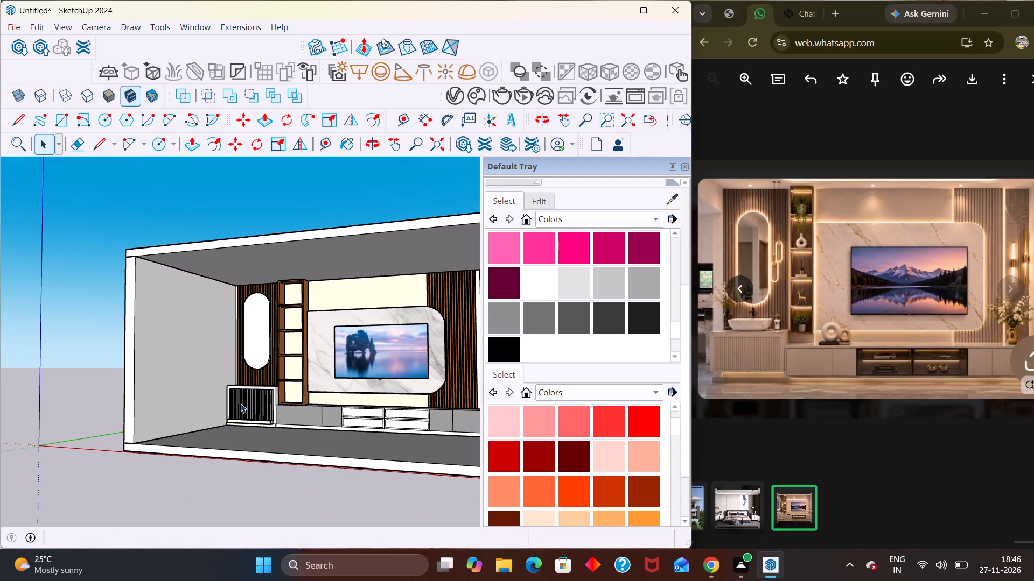
{"action": "scroll", "coordinate": [409, 353], "scroll_direction": "up", "scroll_amount": 4}
{"action": "middle_click_drag", "start_coordinate": [362, 359], "coordinate": [350, 370]}
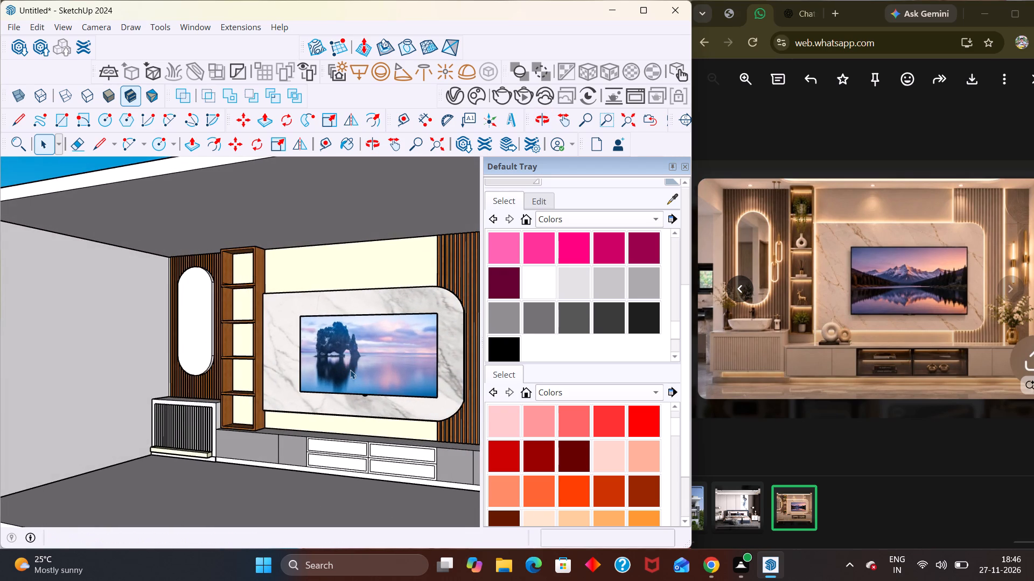
{"action": "scroll", "coordinate": [352, 369], "scroll_direction": "down", "scroll_amount": 3}
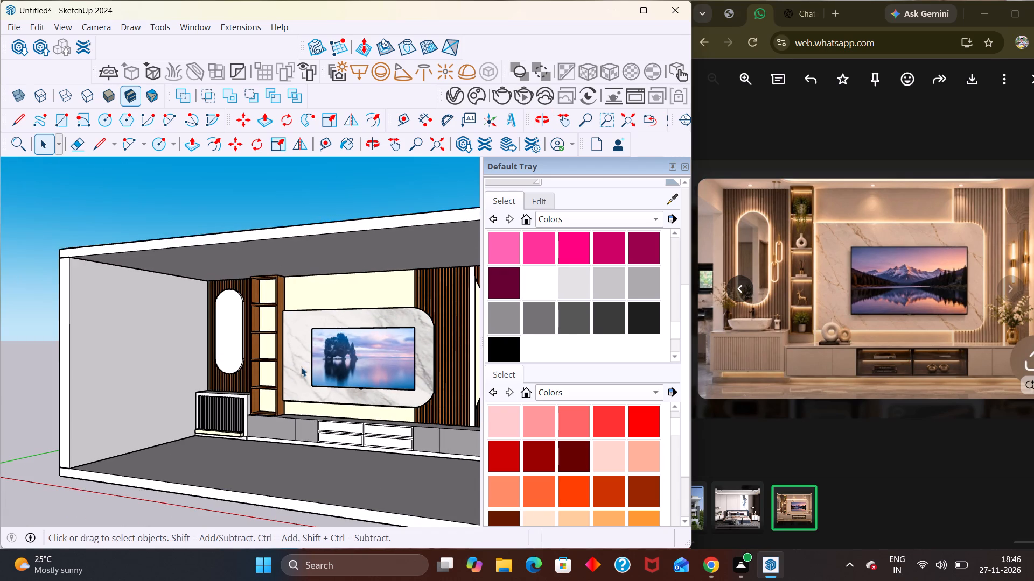
{"action": "middle_click_drag", "start_coordinate": [234, 348], "coordinate": [199, 320]}
{"action": "scroll", "coordinate": [267, 318], "scroll_direction": "up", "scroll_amount": 9}
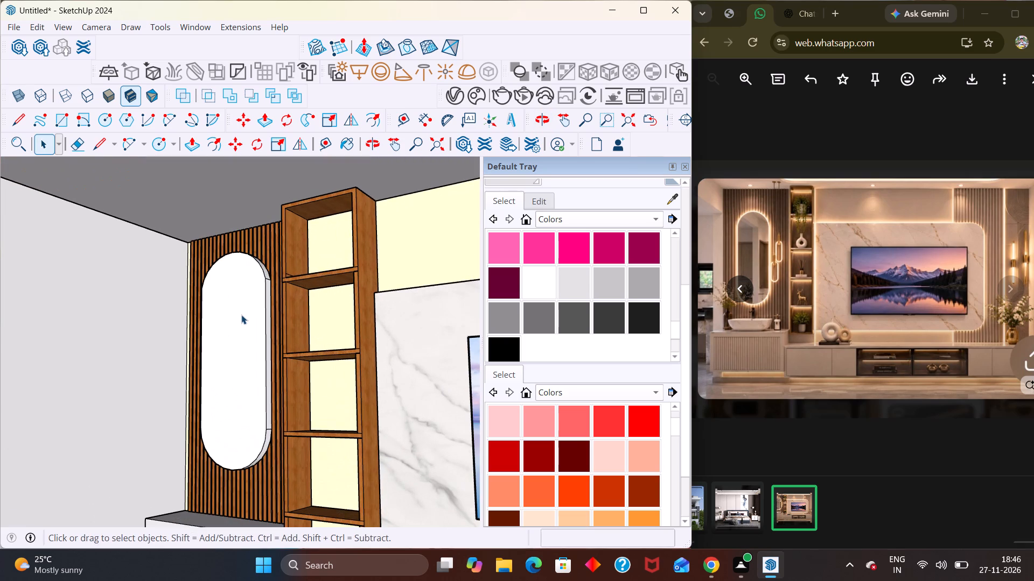
{"action": "scroll", "coordinate": [320, 302], "scroll_direction": "down", "scroll_amount": 7}
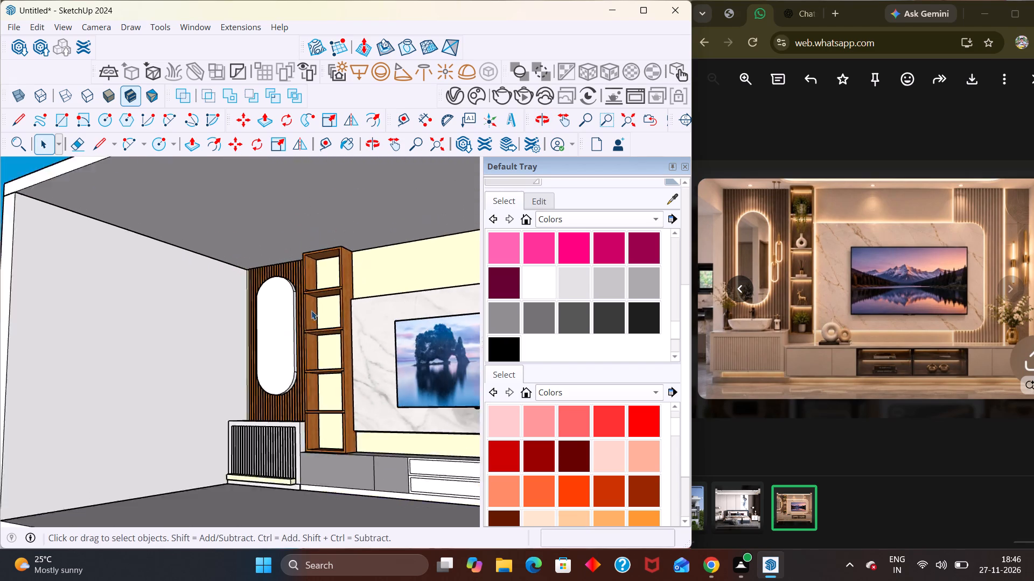
{"action": "scroll", "coordinate": [311, 310], "scroll_direction": "down", "scroll_amount": 9}
{"action": "middle_click_drag", "start_coordinate": [358, 376], "coordinate": [416, 342]}
{"action": "scroll", "coordinate": [403, 336], "scroll_direction": "up", "scroll_amount": 6}
{"action": "middle_click_drag", "start_coordinate": [250, 342], "coordinate": [291, 387]}
{"action": "scroll", "coordinate": [384, 374], "scroll_direction": "down", "scroll_amount": 6}
{"action": "middle_click_drag", "start_coordinate": [331, 394], "coordinate": [313, 365]}
{"action": "scroll", "coordinate": [329, 392], "scroll_direction": "up", "scroll_amount": 2}
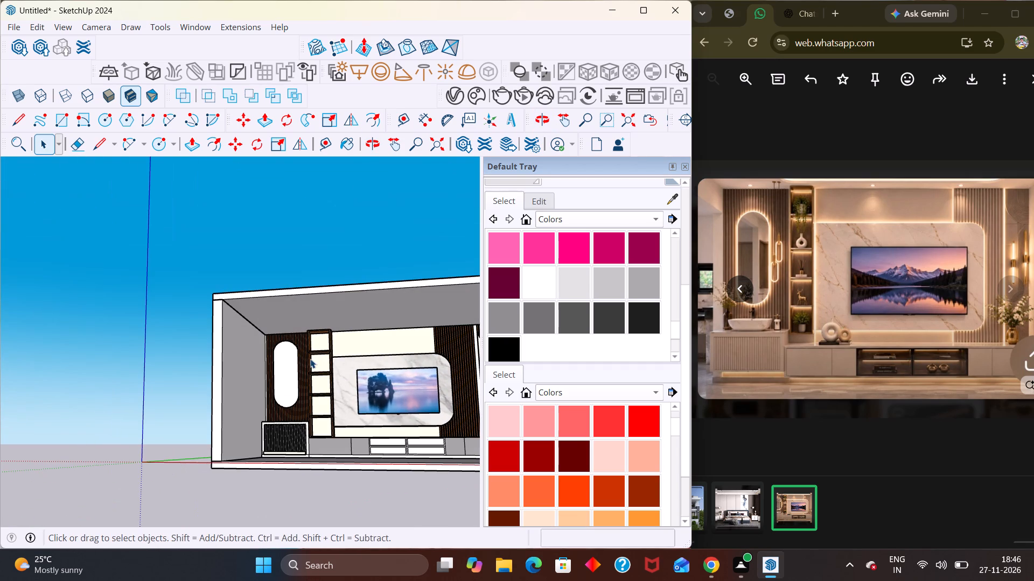
{"action": "scroll", "coordinate": [318, 354], "scroll_direction": "up", "scroll_amount": 9}
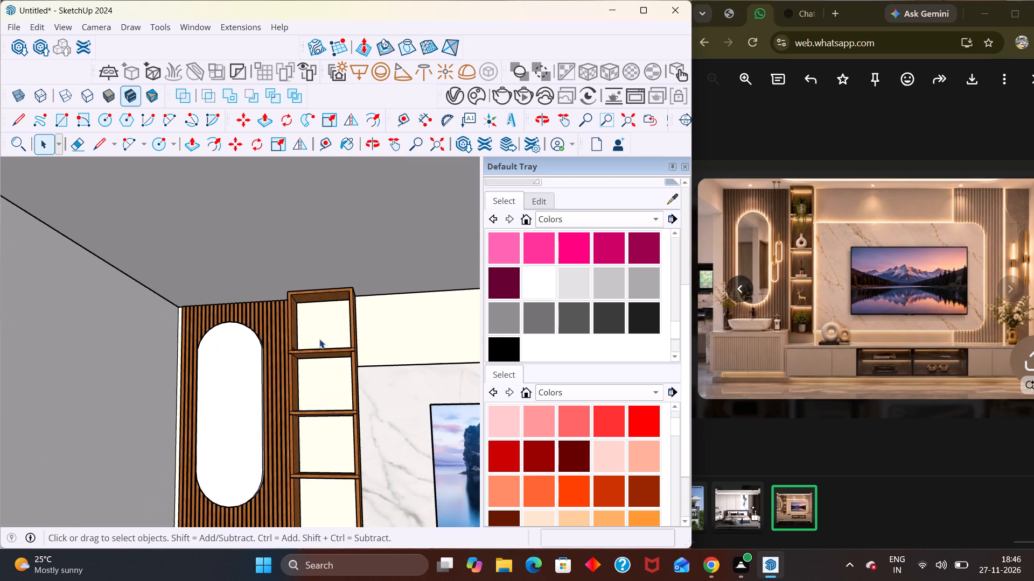
Open the tall shelf group and draw a rectangle across the back opening of its top compartment.
{"action": "scroll", "coordinate": [319, 339], "scroll_direction": "up", "scroll_amount": 5}
{"action": "middle_click_drag", "start_coordinate": [318, 330], "coordinate": [347, 356]}
{"action": "left_click", "coordinate": [335, 356]}
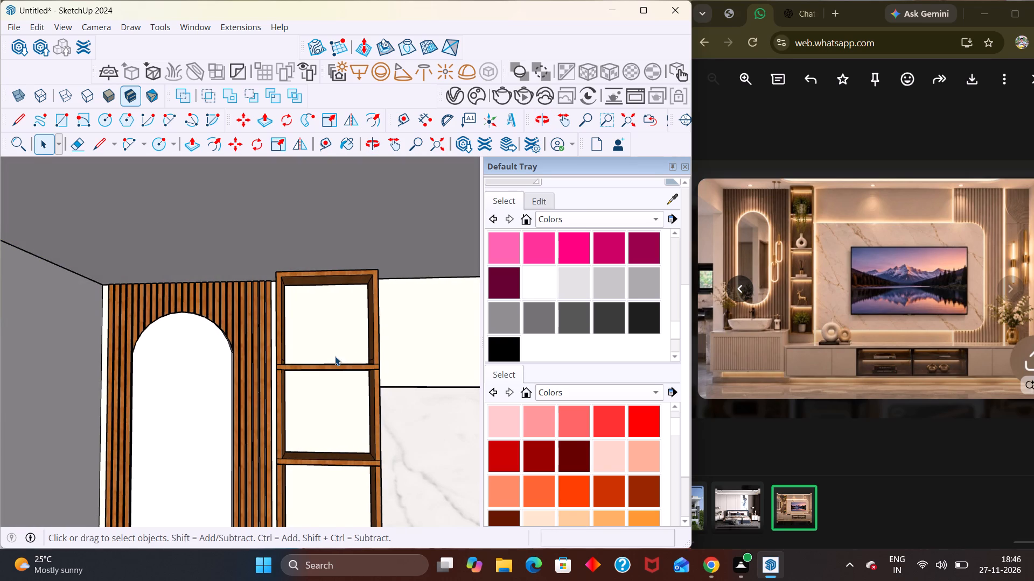
{"action": "double_click", "coordinate": [360, 366]}
{"action": "scroll", "coordinate": [360, 366], "scroll_direction": "down", "scroll_amount": 5}
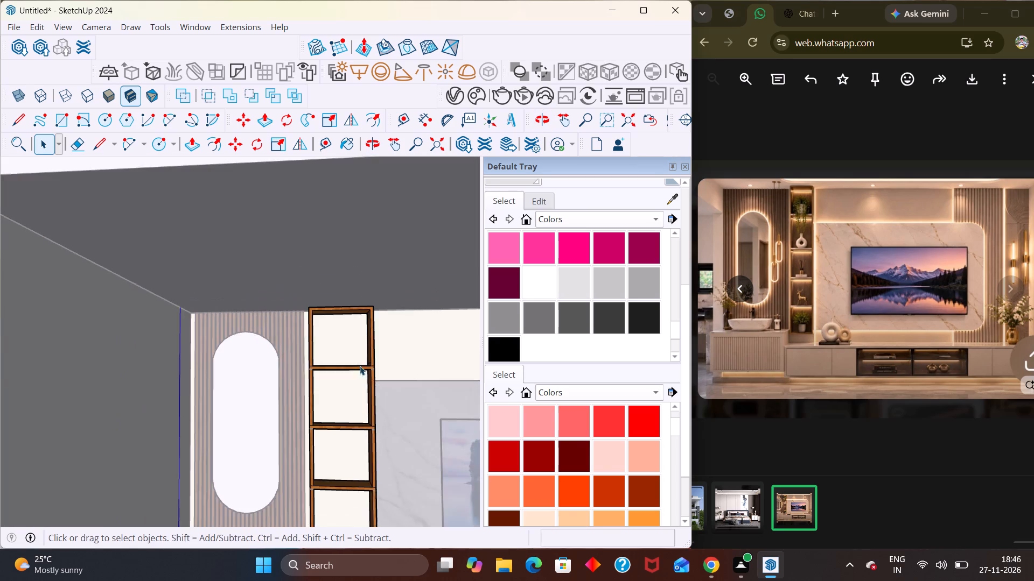
{"action": "scroll", "coordinate": [345, 357], "scroll_direction": "up", "scroll_amount": 5}
{"action": "middle_click_drag", "start_coordinate": [326, 322], "coordinate": [326, 350]}
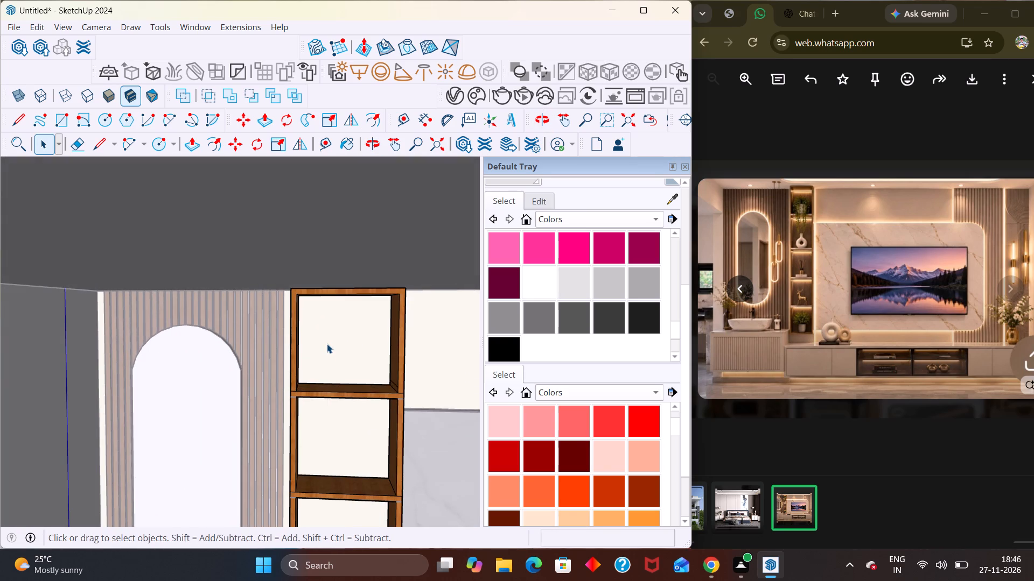
{"action": "key", "text": "r"}
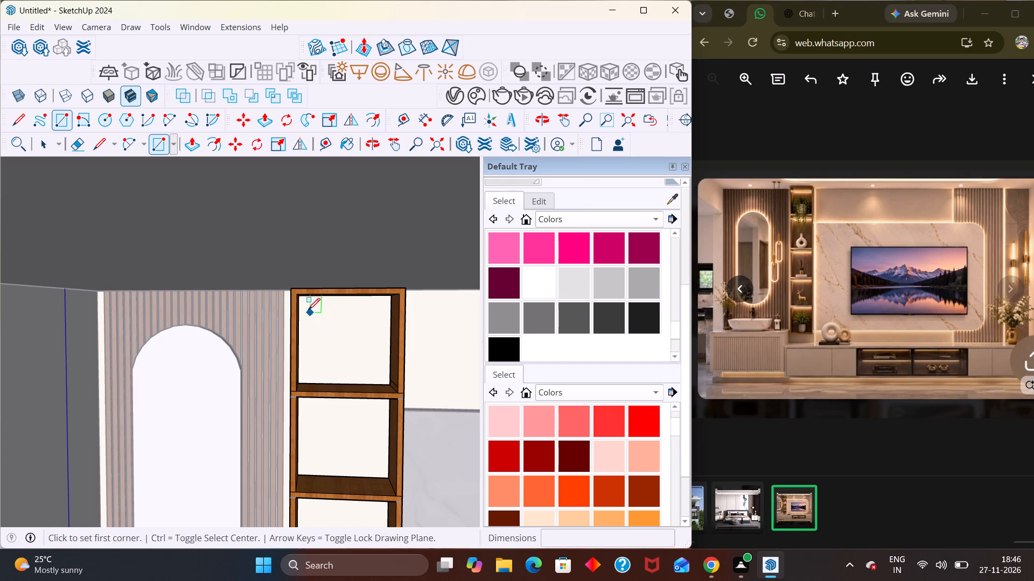
{"action": "scroll", "coordinate": [301, 302], "scroll_direction": "up", "scroll_amount": 12}
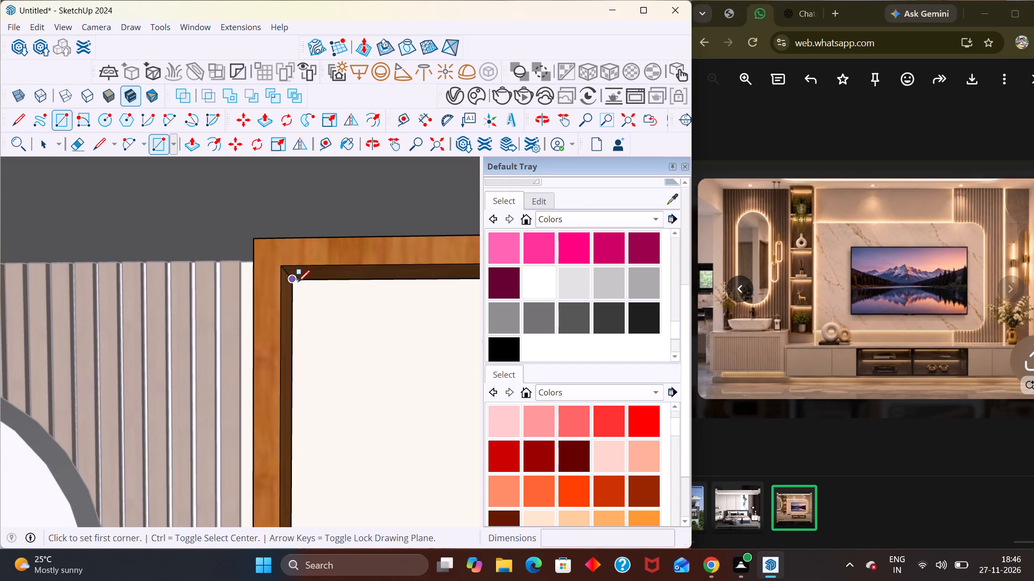
{"action": "left_click", "coordinate": [297, 282]}
{"action": "scroll", "coordinate": [297, 282], "scroll_direction": "down", "scroll_amount": 5}
{"action": "scroll", "coordinate": [345, 406], "scroll_direction": "down", "scroll_amount": 4}
{"action": "scroll", "coordinate": [295, 365], "scroll_direction": "up", "scroll_amount": 1}
{"action": "scroll", "coordinate": [297, 372], "scroll_direction": "down", "scroll_amount": 3}
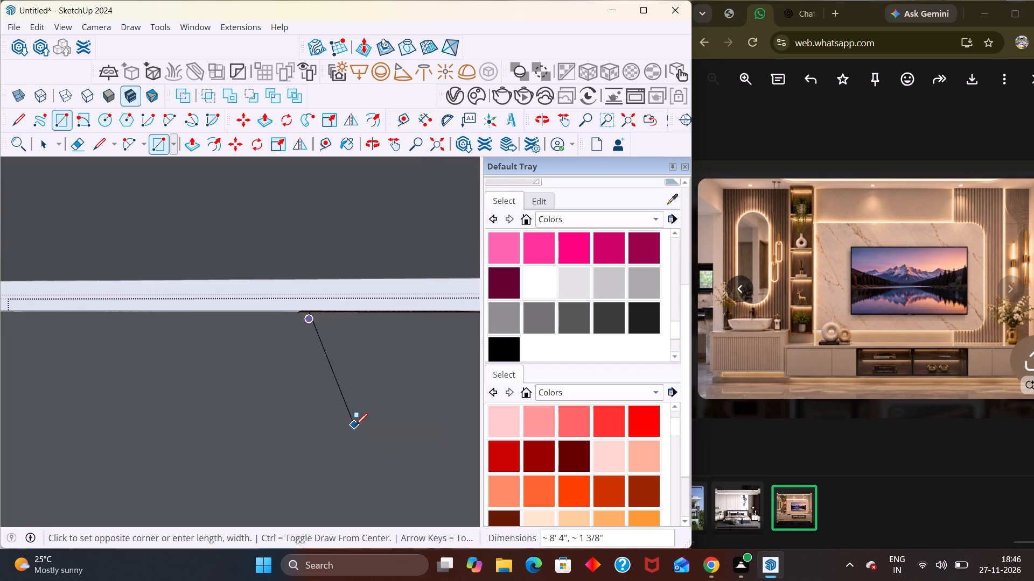
{"action": "key", "text": "shift+z"}
{"action": "scroll", "coordinate": [245, 286], "scroll_direction": "up", "scroll_amount": 8}
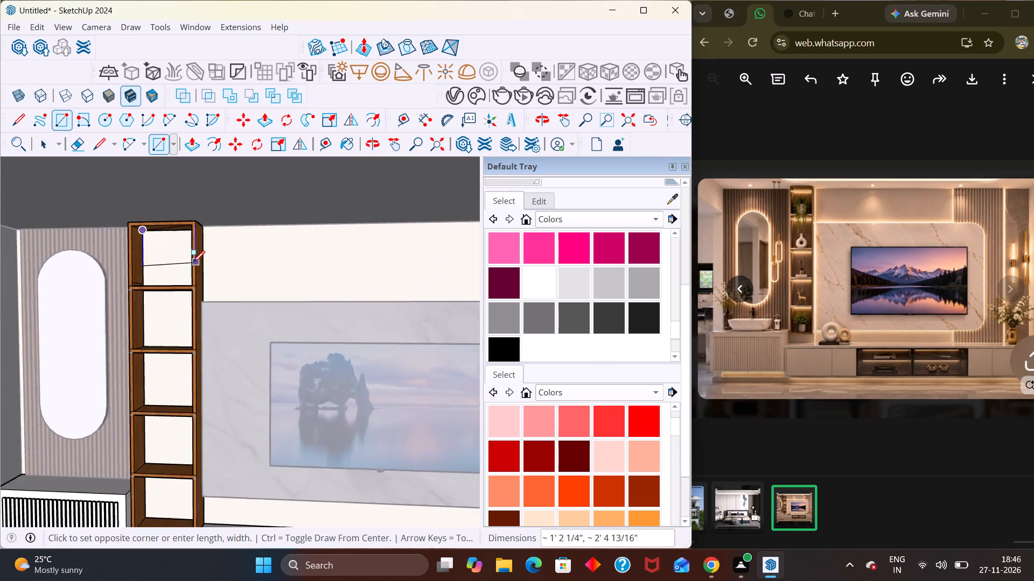
{"action": "scroll", "coordinate": [193, 263], "scroll_direction": "up", "scroll_amount": 4}
{"action": "middle_click_drag", "start_coordinate": [177, 281], "coordinate": [235, 311]}
{"action": "scroll", "coordinate": [209, 294], "scroll_direction": "up", "scroll_amount": 7}
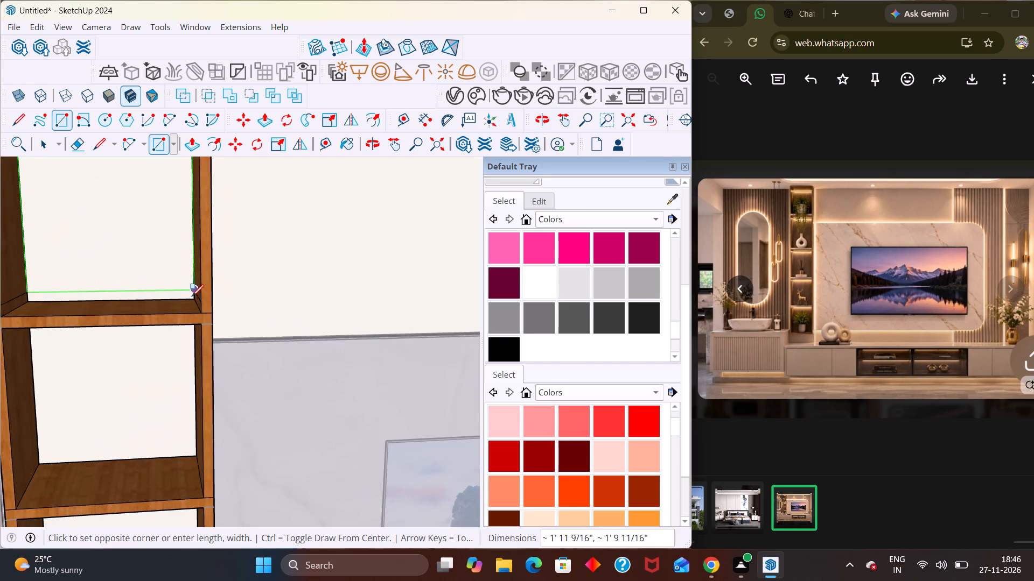
{"action": "scroll", "coordinate": [192, 296], "scroll_direction": "up", "scroll_amount": 2}
{"action": "left_click", "coordinate": [195, 298]}
{"action": "scroll", "coordinate": [198, 299], "scroll_direction": "down", "scroll_amount": 11}
{"action": "key", "text": "space"}
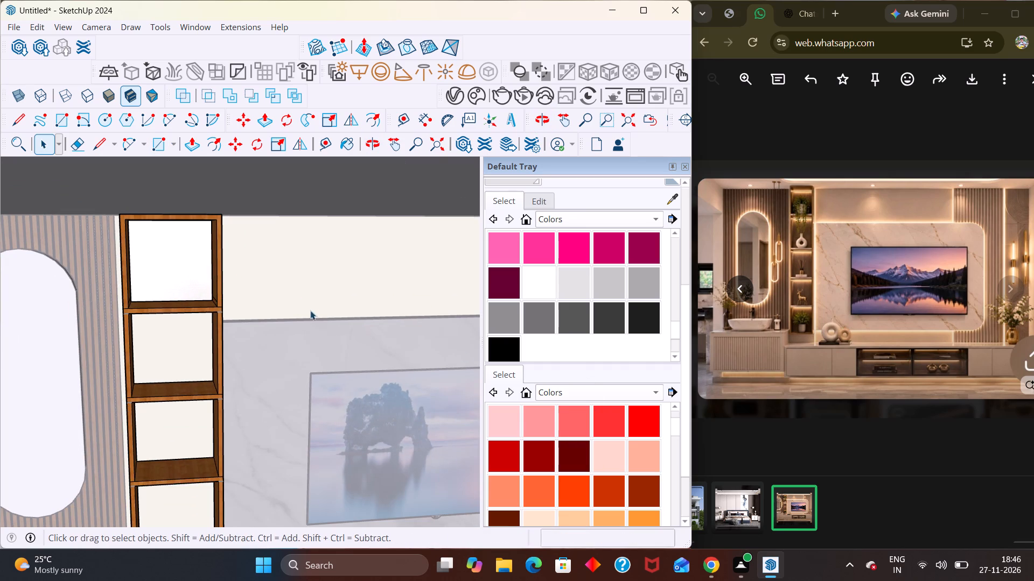
Paint the top compartment's new back face with the first swatch of the Wood material collection.
{"action": "left_click", "coordinate": [192, 277]}
{"action": "left_click", "coordinate": [606, 395]}
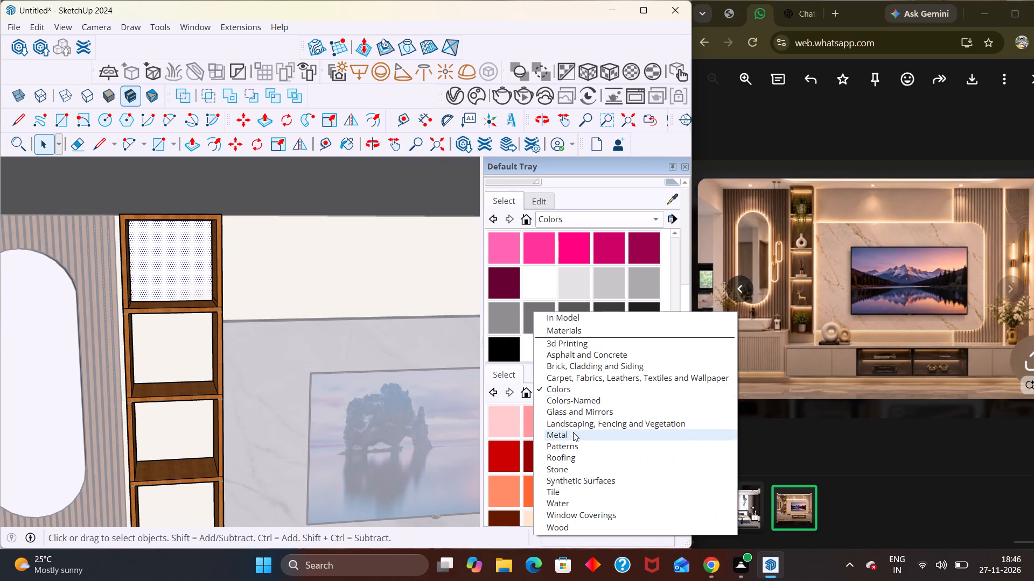
{"action": "left_click", "coordinate": [584, 536]}
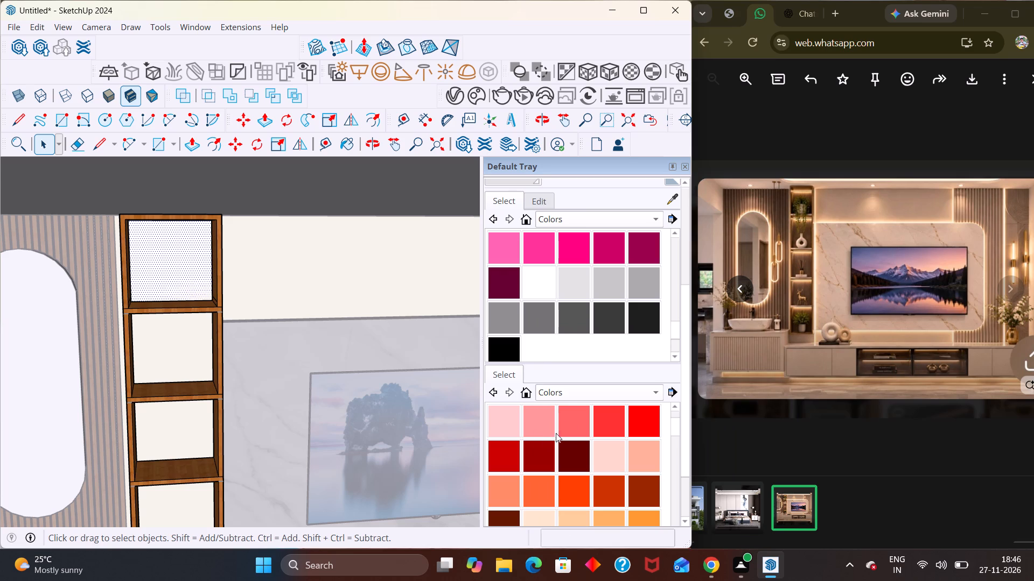
{"action": "left_click", "coordinate": [565, 396]}
{"action": "left_click", "coordinate": [568, 522]}
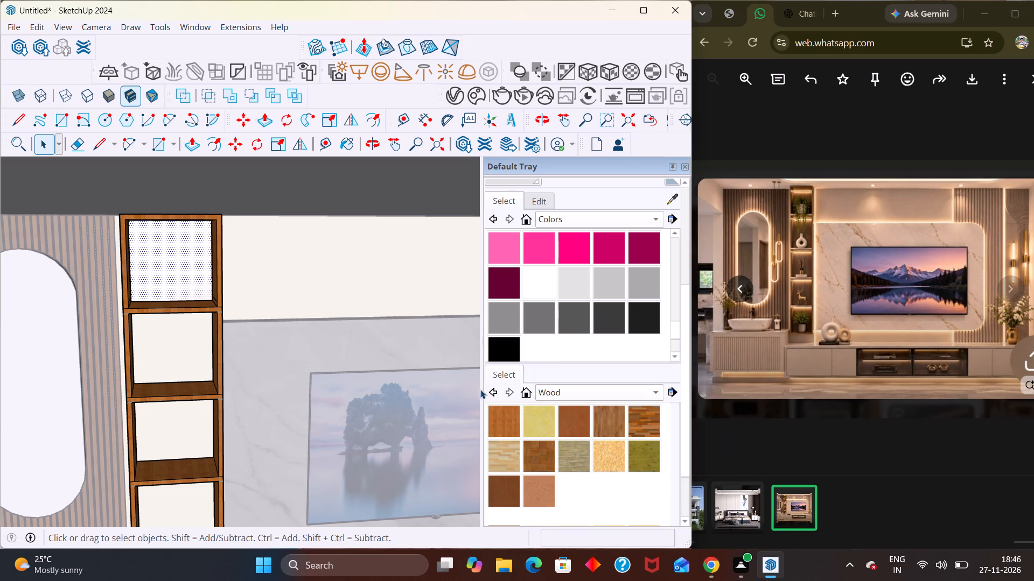
{"action": "left_click", "coordinate": [516, 421]}
{"action": "left_click", "coordinate": [160, 256]}
{"action": "scroll", "coordinate": [210, 301], "scroll_direction": "down", "scroll_amount": 4}
{"action": "key", "text": "space"}
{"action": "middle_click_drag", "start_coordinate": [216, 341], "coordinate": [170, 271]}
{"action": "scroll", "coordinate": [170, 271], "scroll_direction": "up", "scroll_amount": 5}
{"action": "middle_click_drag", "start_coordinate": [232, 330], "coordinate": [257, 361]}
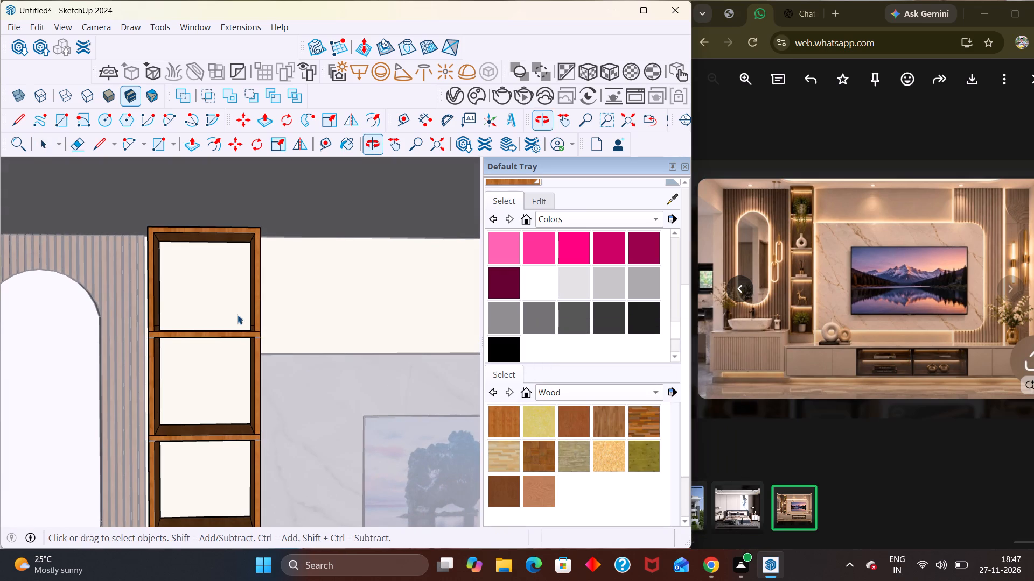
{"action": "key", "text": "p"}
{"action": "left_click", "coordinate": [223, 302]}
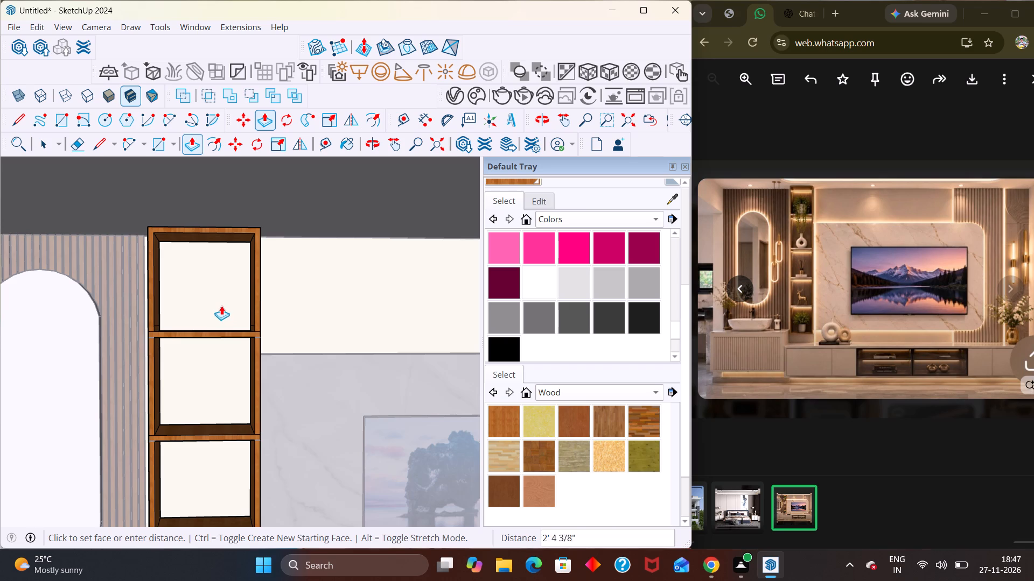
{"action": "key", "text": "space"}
Push/Pull the top compartment's wood back face by 11/16".
{"action": "left_click", "coordinate": [213, 302]}
{"action": "scroll", "coordinate": [218, 304], "scroll_direction": "up", "scroll_amount": 1}
{"action": "middle_click_drag", "start_coordinate": [218, 304], "coordinate": [210, 335]}
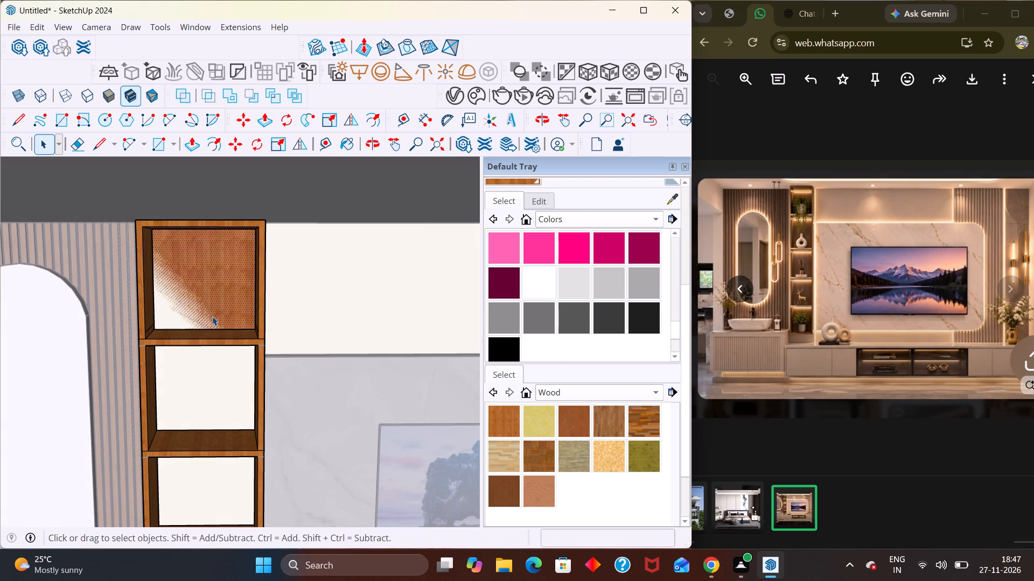
{"action": "key", "text": "p"}
{"action": "left_click", "coordinate": [212, 300]}
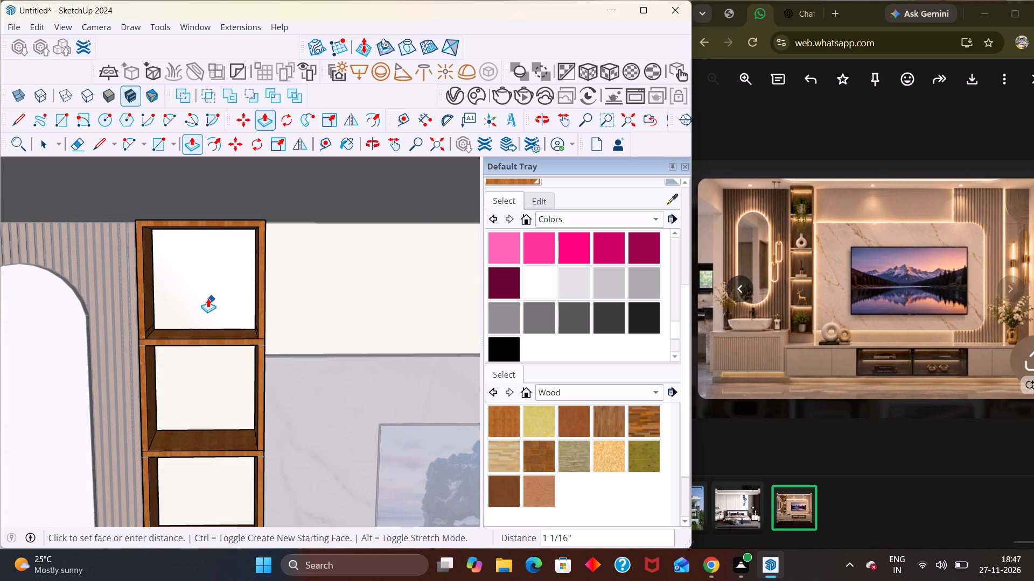
{"action": "scroll", "coordinate": [208, 298], "scroll_direction": "up", "scroll_amount": 1}
{"action": "middle_click_drag", "start_coordinate": [208, 321], "coordinate": [204, 294]}
{"action": "scroll", "coordinate": [204, 295], "scroll_direction": "up", "scroll_amount": 6}
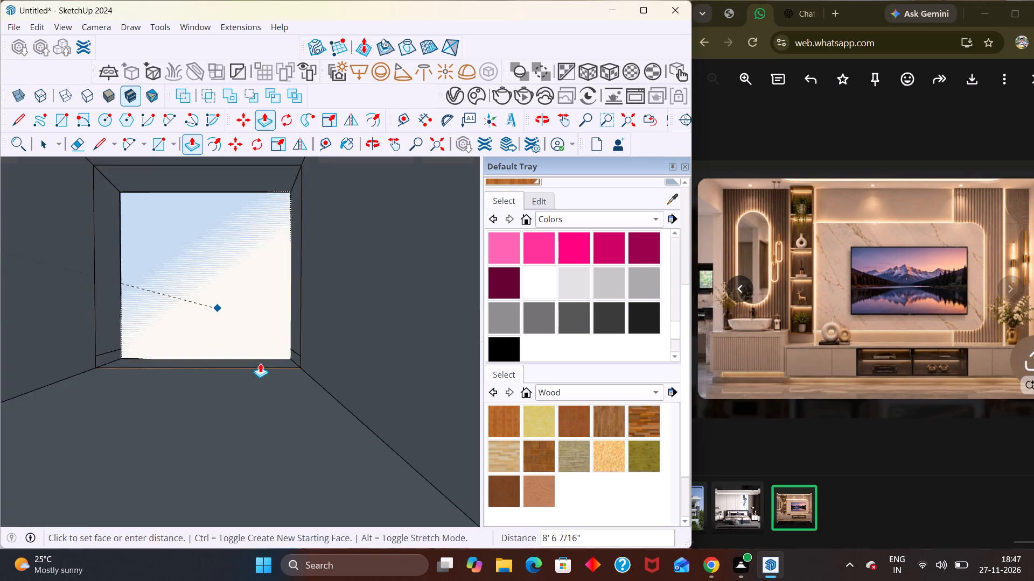
{"action": "middle_click_drag", "start_coordinate": [255, 339], "coordinate": [225, 362]}
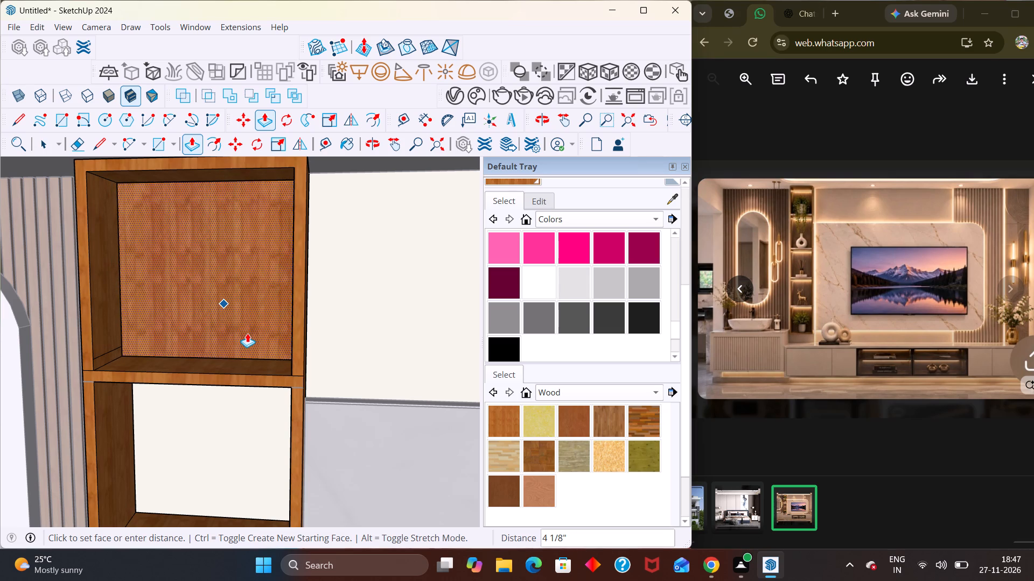
{"action": "scroll", "coordinate": [247, 333], "scroll_direction": "up", "scroll_amount": 4}
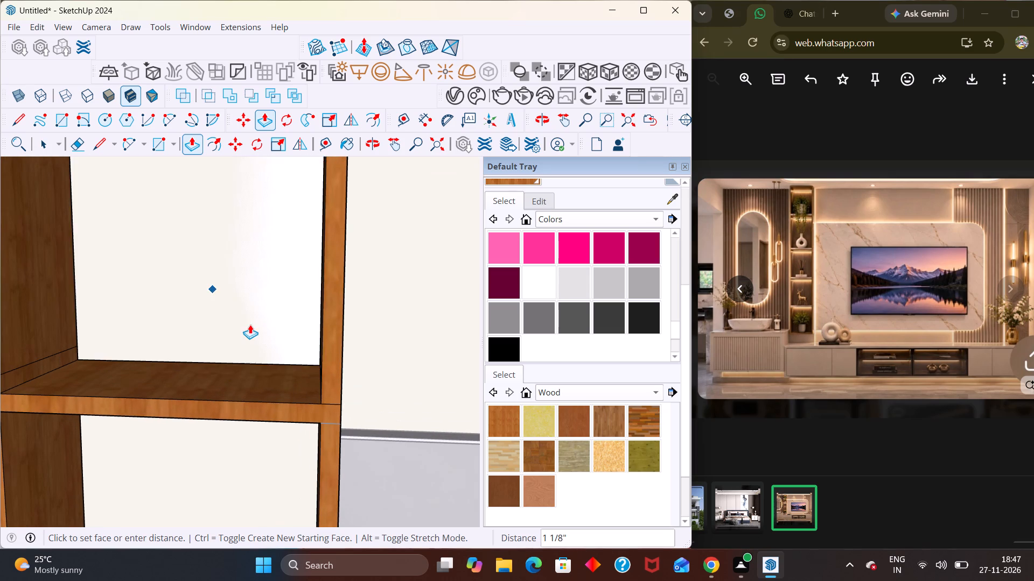
{"action": "left_click", "coordinate": [249, 327]}
{"action": "scroll", "coordinate": [249, 327], "scroll_direction": "down", "scroll_amount": 7}
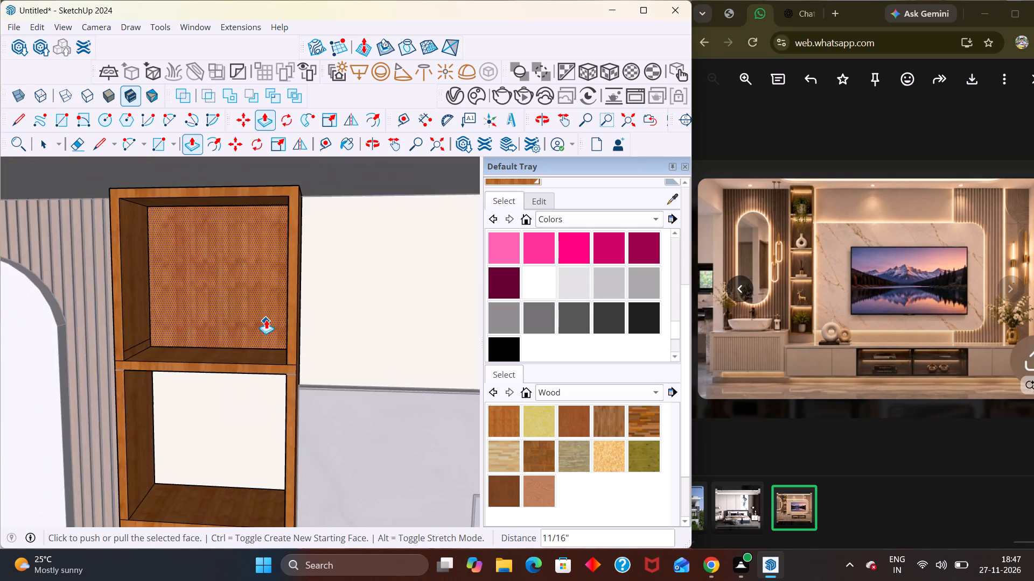
{"action": "scroll", "coordinate": [266, 320], "scroll_direction": "down", "scroll_amount": 3}
{"action": "key", "text": "space"}
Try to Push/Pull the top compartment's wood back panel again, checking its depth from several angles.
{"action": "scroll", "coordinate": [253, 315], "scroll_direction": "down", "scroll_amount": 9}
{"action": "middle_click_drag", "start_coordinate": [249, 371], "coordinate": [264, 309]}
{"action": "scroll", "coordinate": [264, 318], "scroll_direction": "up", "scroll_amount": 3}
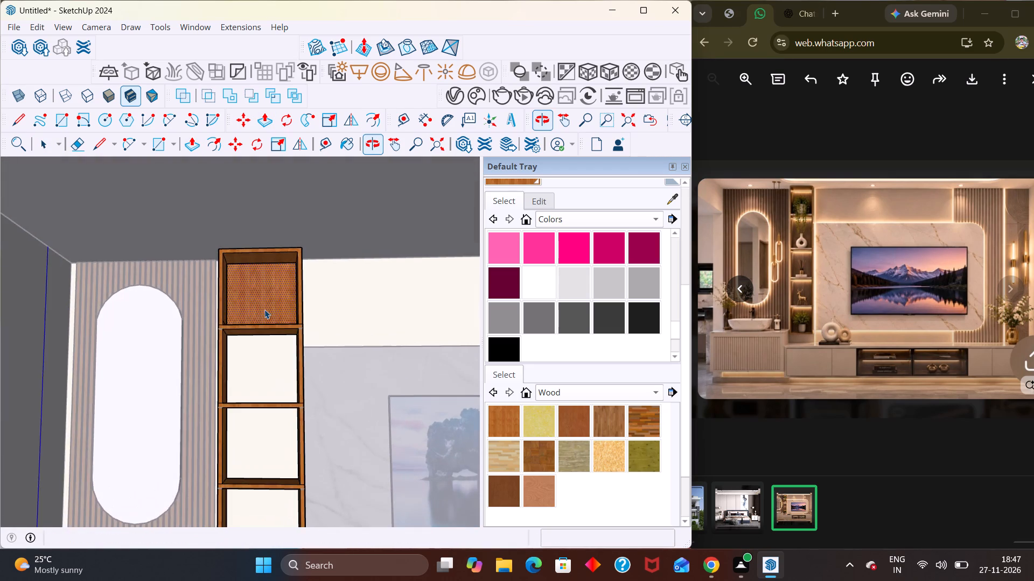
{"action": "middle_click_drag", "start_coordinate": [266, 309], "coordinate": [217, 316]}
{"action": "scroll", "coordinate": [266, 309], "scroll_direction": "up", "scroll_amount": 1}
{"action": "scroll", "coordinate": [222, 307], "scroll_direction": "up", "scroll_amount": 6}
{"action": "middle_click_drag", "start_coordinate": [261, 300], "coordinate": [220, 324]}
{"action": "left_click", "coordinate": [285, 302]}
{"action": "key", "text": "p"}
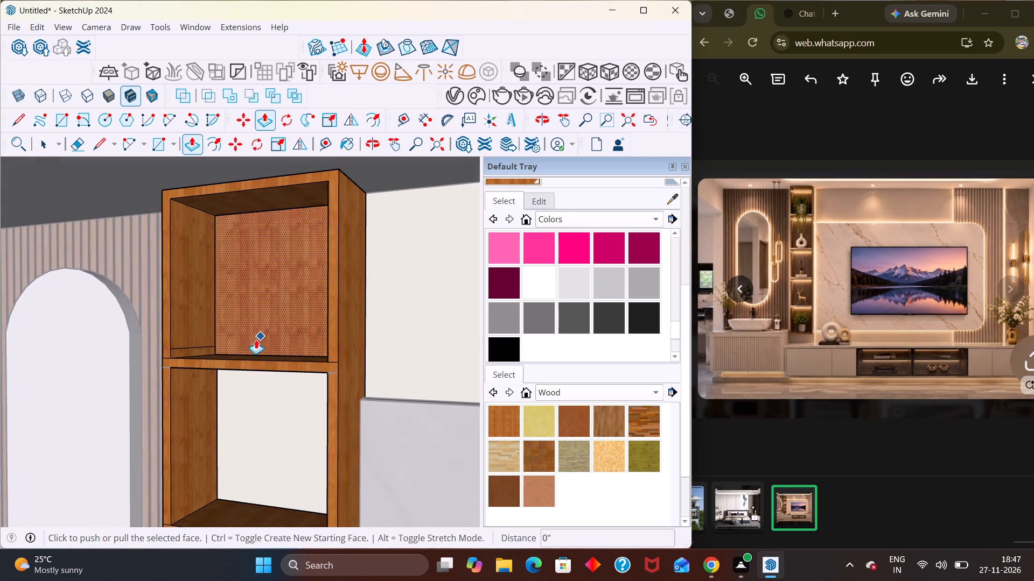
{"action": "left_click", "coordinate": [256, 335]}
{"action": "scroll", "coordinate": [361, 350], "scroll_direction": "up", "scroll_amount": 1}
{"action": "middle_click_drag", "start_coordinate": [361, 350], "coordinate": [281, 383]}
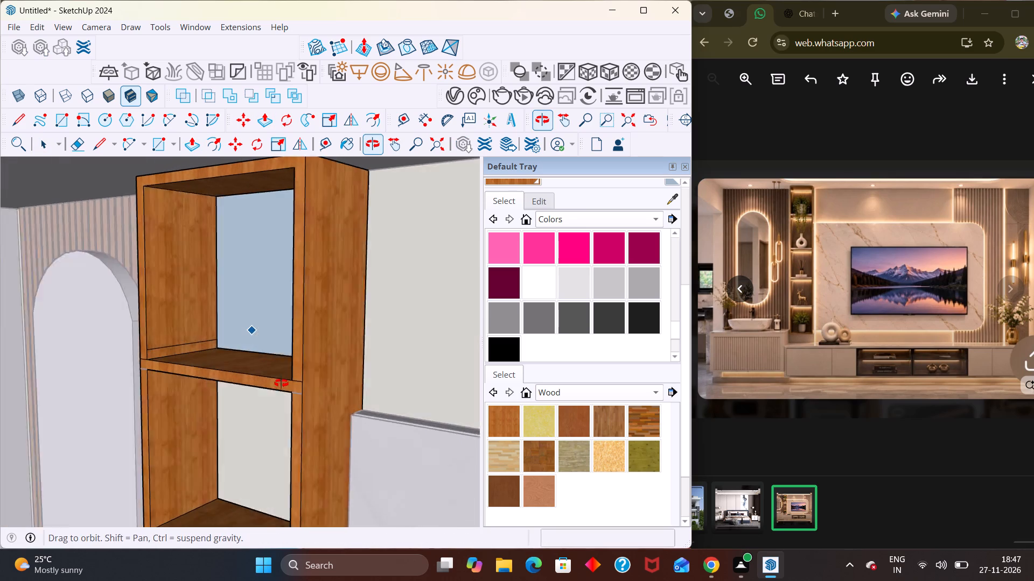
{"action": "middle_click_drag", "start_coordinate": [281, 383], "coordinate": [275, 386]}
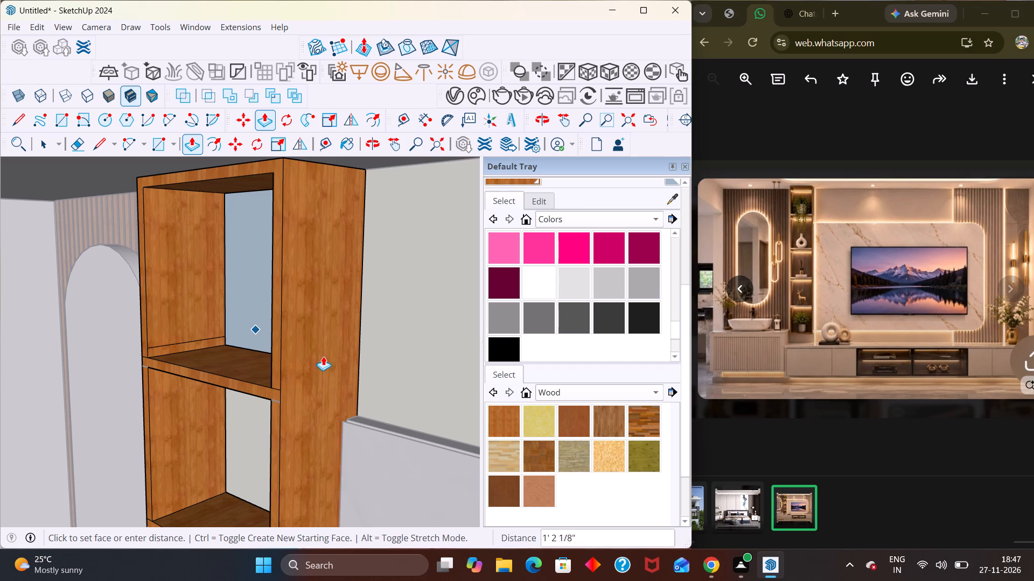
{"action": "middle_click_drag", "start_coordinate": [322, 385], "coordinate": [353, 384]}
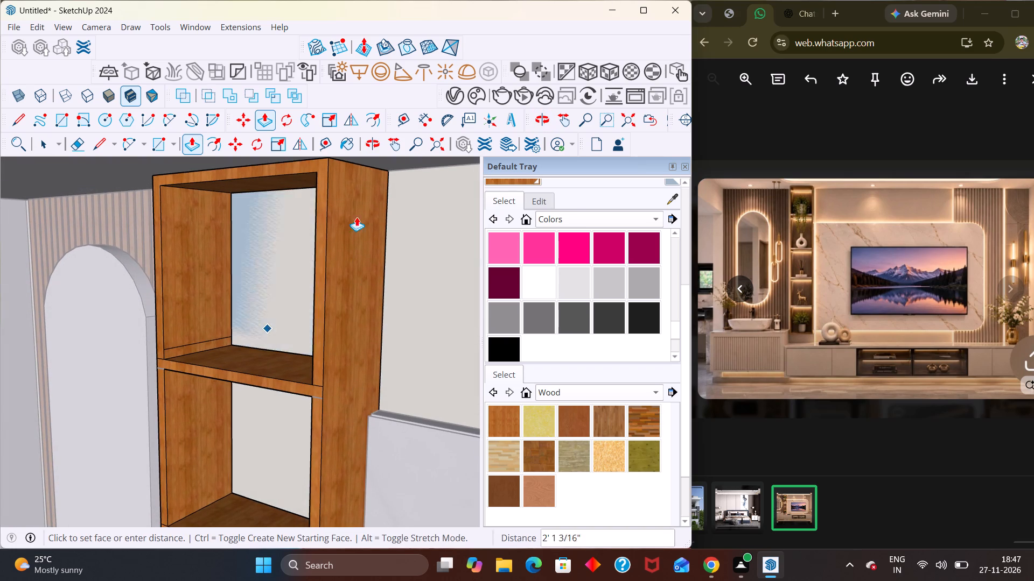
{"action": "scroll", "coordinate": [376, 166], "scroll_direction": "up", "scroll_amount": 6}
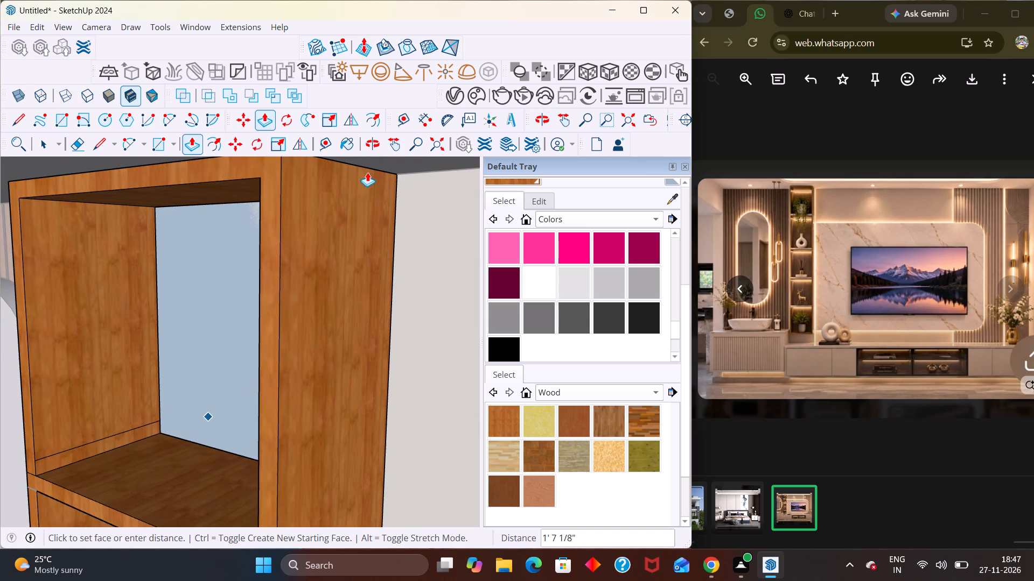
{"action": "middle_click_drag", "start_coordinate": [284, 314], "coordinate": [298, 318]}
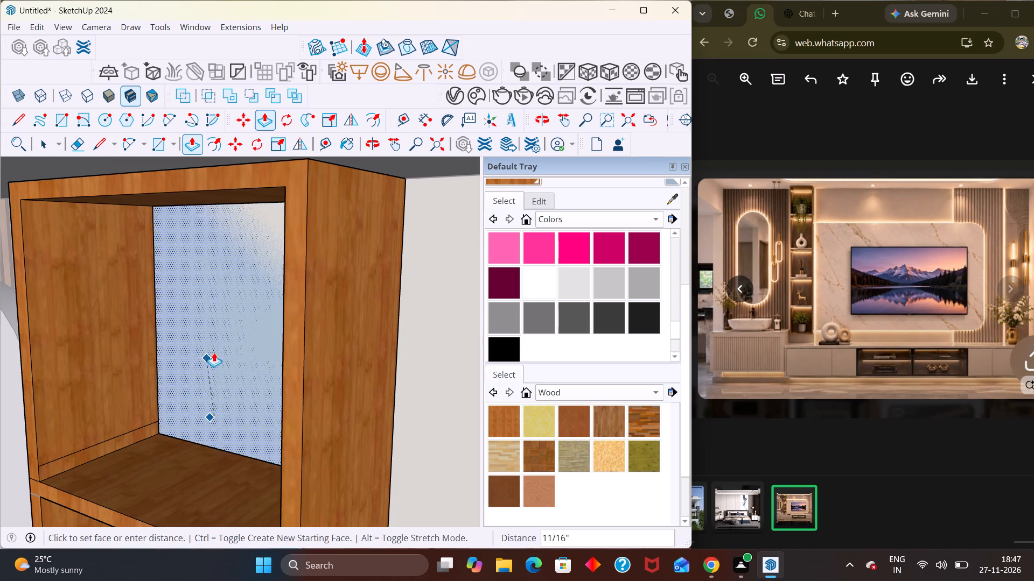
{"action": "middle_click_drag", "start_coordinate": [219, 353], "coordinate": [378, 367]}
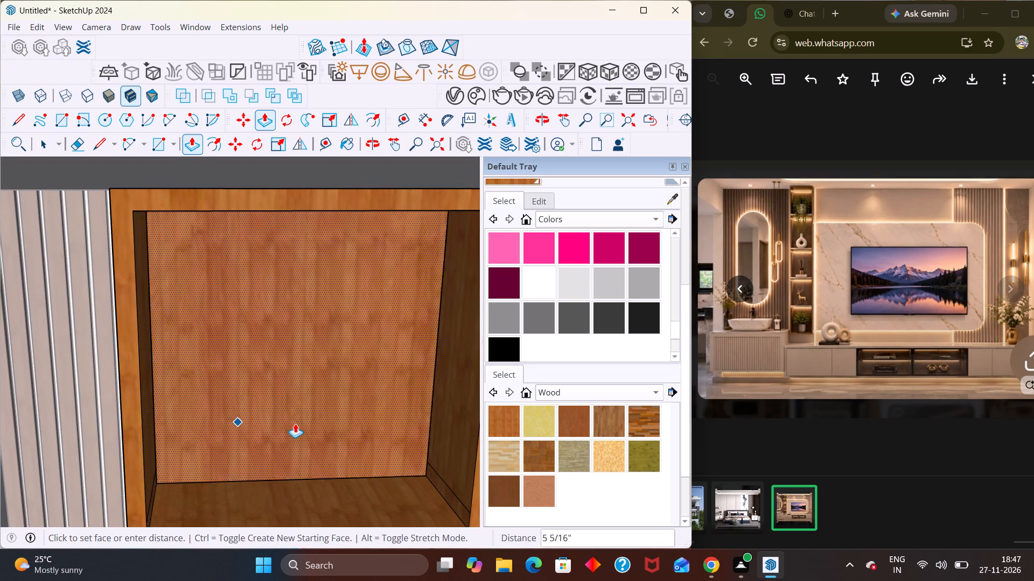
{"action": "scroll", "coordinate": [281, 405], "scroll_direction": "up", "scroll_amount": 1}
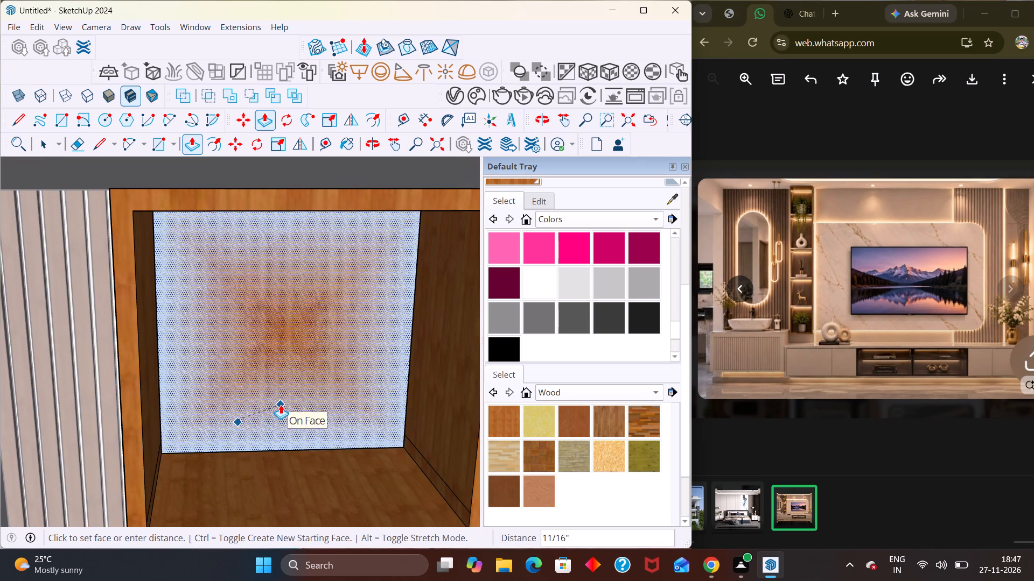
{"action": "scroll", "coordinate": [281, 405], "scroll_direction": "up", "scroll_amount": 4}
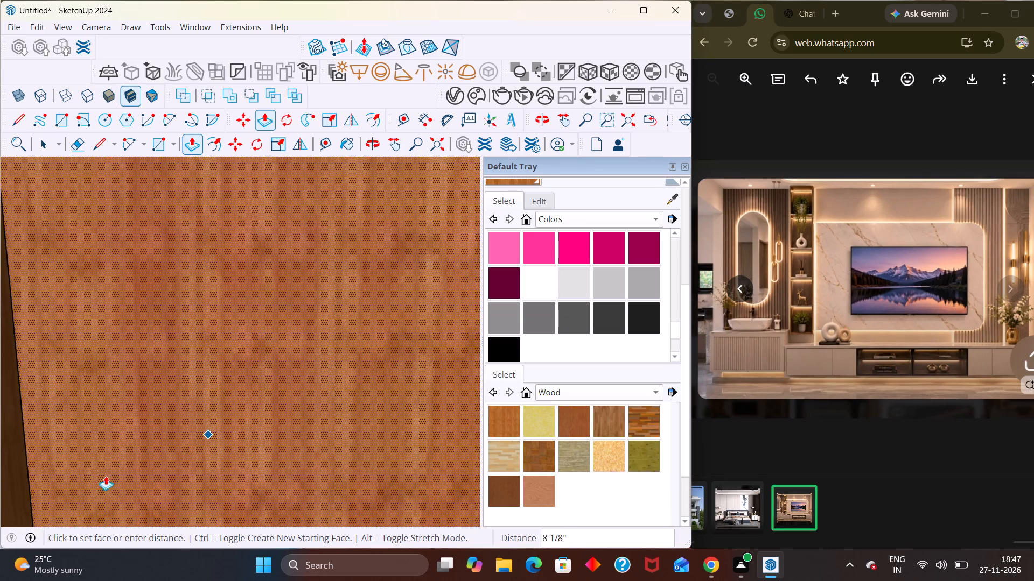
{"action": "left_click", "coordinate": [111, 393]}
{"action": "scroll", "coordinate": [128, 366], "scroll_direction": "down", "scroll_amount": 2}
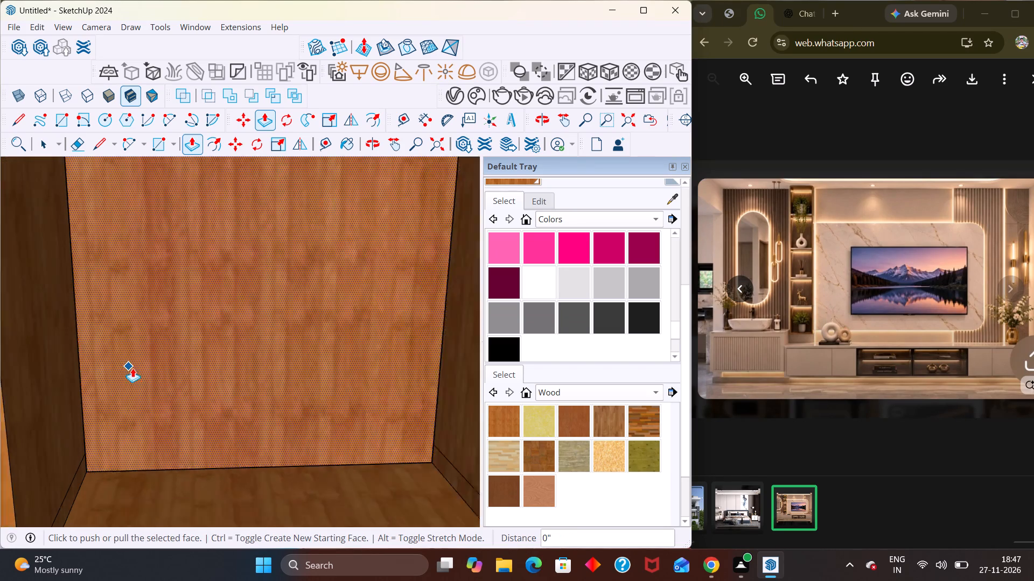
Close the tall shelf group and return to the whole room.
{"action": "scroll", "coordinate": [132, 368], "scroll_direction": "down", "scroll_amount": 13}
{"action": "key", "text": "shift+z"}
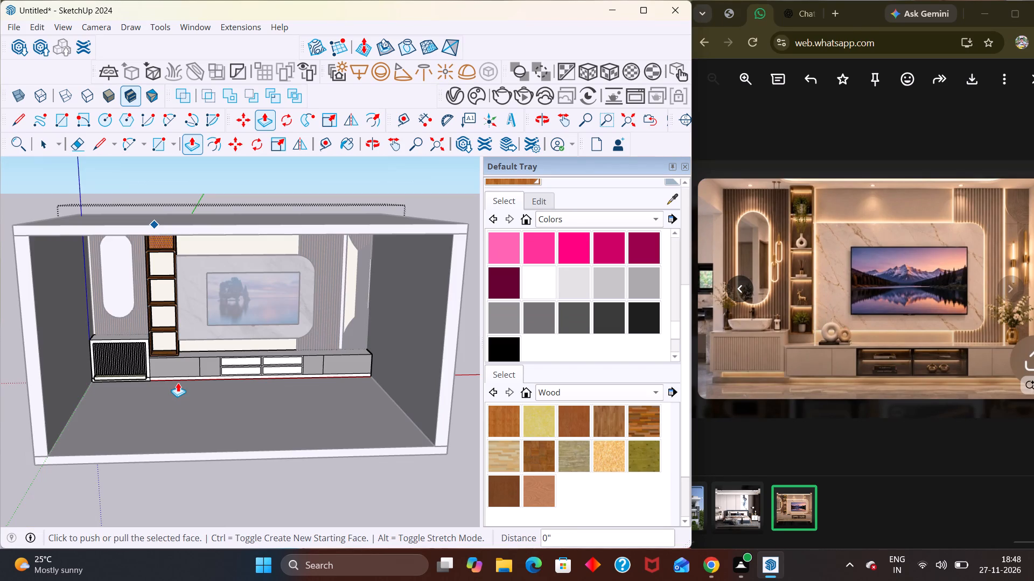
{"action": "key", "text": "space"}
{"action": "left_click", "coordinate": [401, 189]}
Open the tall shelf group and make the top compartment's wood back face with its edges a group.
{"action": "middle_click_drag", "start_coordinate": [209, 325], "coordinate": [178, 232]}
{"action": "scroll", "coordinate": [179, 253], "scroll_direction": "up", "scroll_amount": 2}
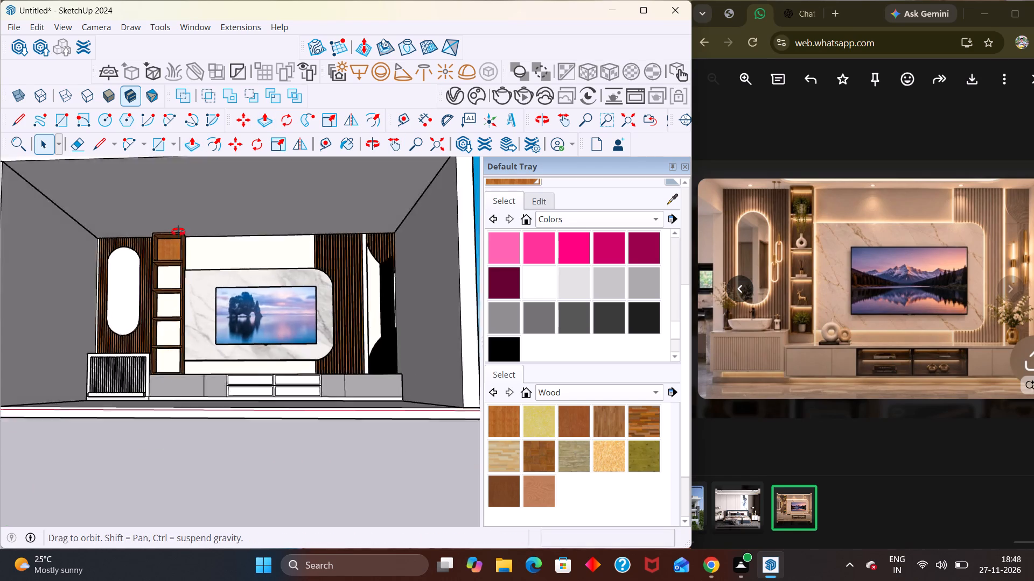
{"action": "middle_click_drag", "start_coordinate": [178, 232], "coordinate": [178, 227]}
{"action": "scroll", "coordinate": [178, 232], "scroll_direction": "up", "scroll_amount": 5}
{"action": "middle_click_drag", "start_coordinate": [160, 265], "coordinate": [170, 323]}
{"action": "scroll", "coordinate": [170, 323], "scroll_direction": "up", "scroll_amount": 1}
{"action": "left_click", "coordinate": [171, 272]}
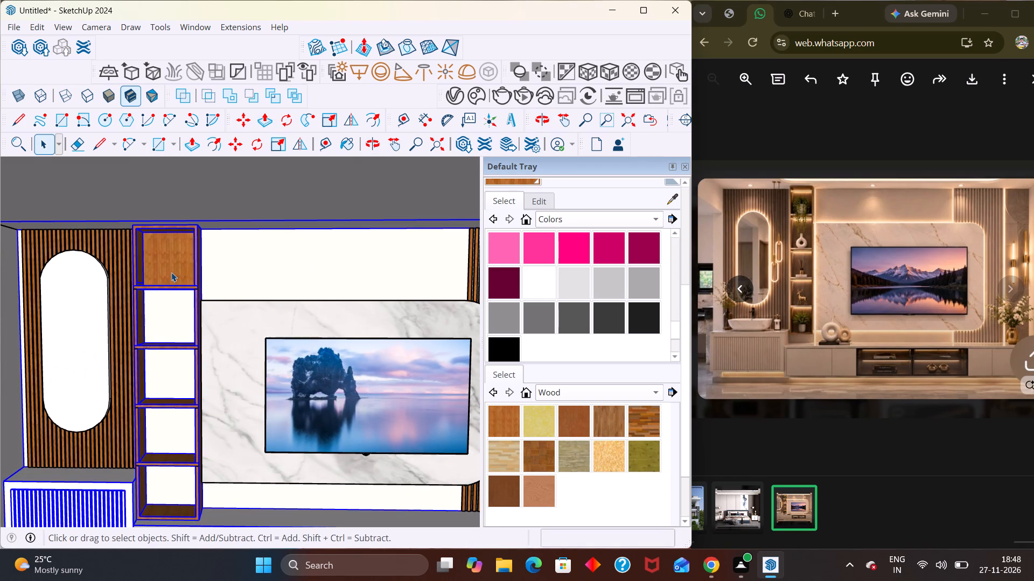
{"action": "scroll", "coordinate": [171, 272], "scroll_direction": "up", "scroll_amount": 1}
{"action": "left_click", "coordinate": [171, 272]}
{"action": "left_click", "coordinate": [241, 273]}
{"action": "left_click", "coordinate": [172, 268]}
{"action": "scroll", "coordinate": [172, 268], "scroll_direction": "up", "scroll_amount": 4}
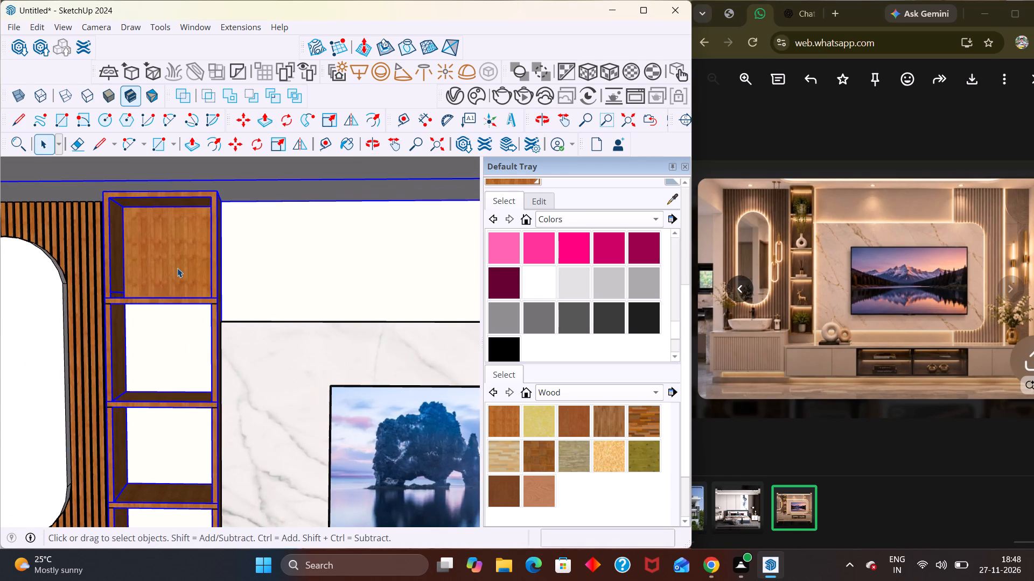
{"action": "double_click", "coordinate": [179, 269]}
{"action": "left_click", "coordinate": [179, 276]}
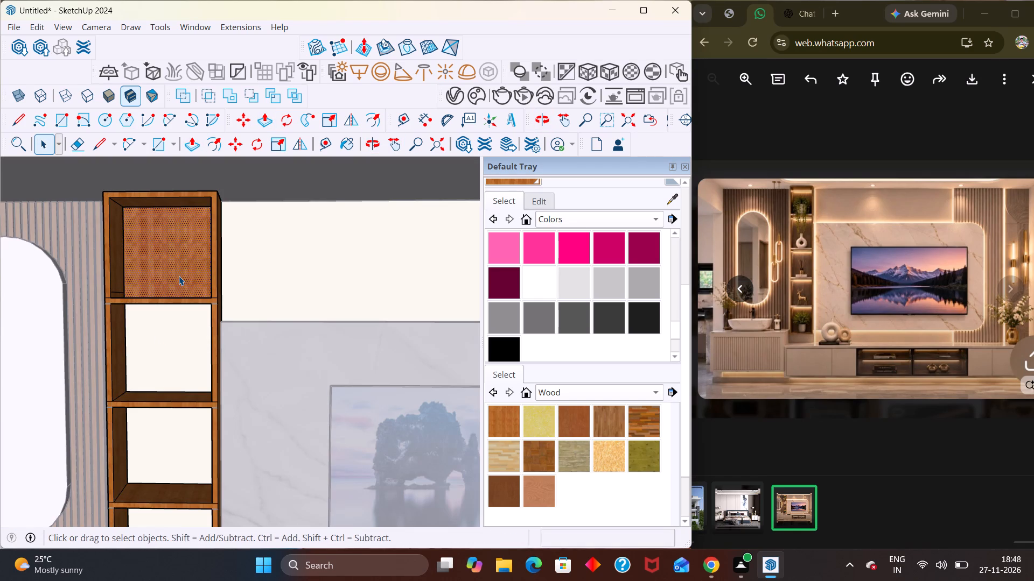
{"action": "double_click", "coordinate": [179, 276]}
{"action": "right_click", "coordinate": [179, 276]}
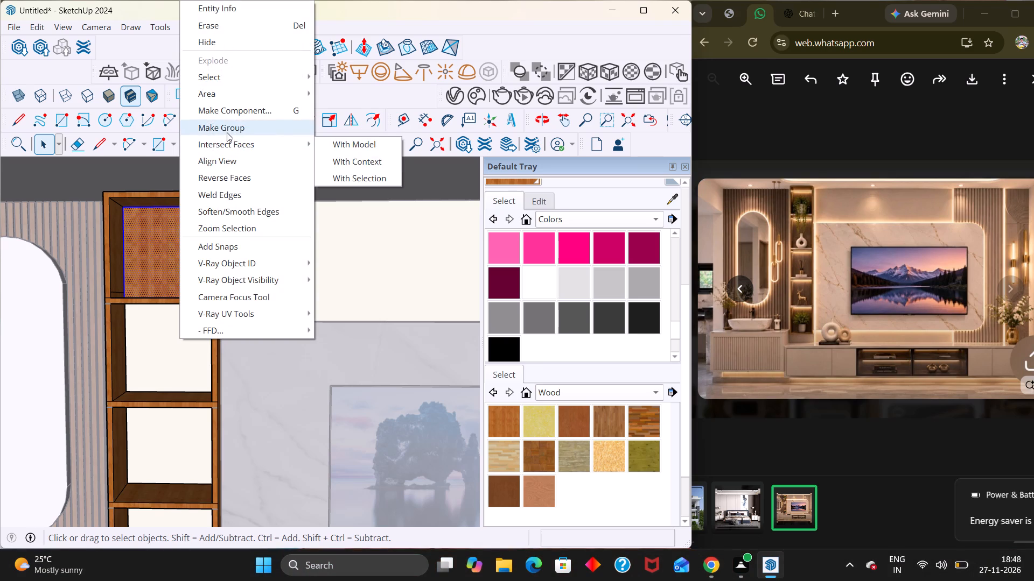
{"action": "left_click", "coordinate": [227, 132]}
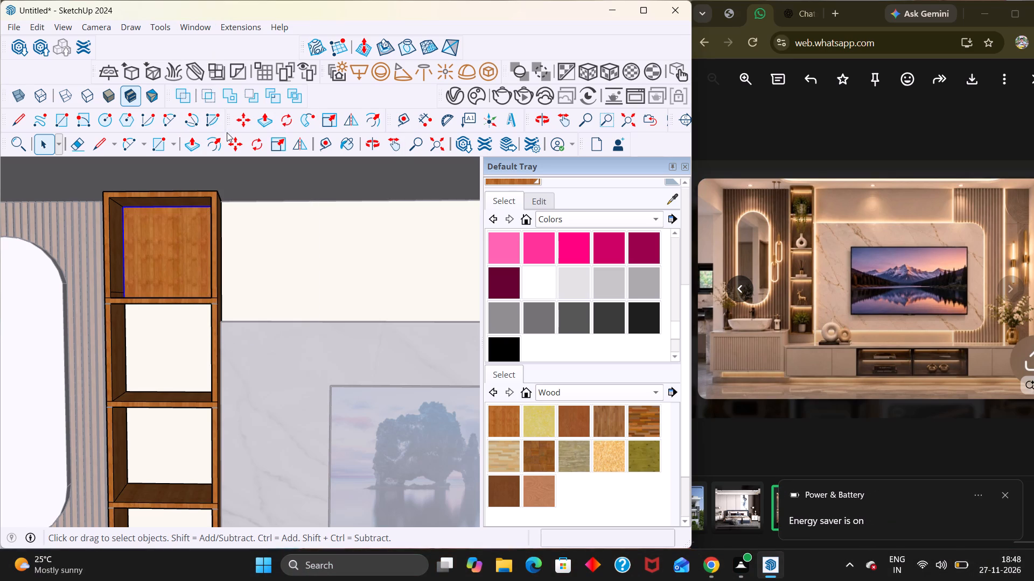
Open the new back panel group and copy its face 2' 3/8" down into the second compartment.
{"action": "scroll", "coordinate": [160, 258], "scroll_direction": "up", "scroll_amount": 1}
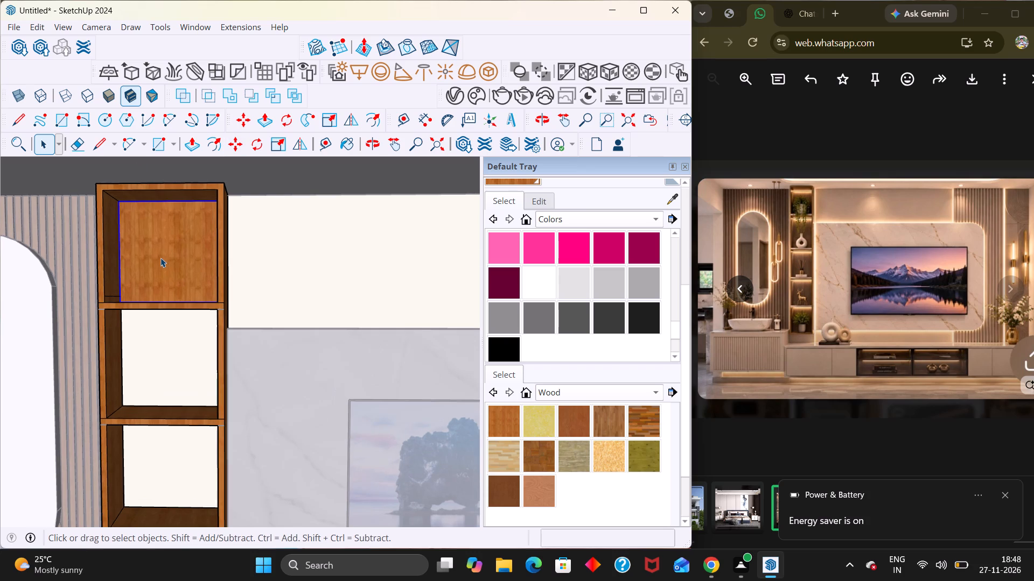
{"action": "middle_click_drag", "start_coordinate": [167, 267], "coordinate": [203, 225]}
{"action": "scroll", "coordinate": [195, 268], "scroll_direction": "up", "scroll_amount": 1}
{"action": "middle_click", "coordinate": [194, 226]}
{"action": "left_click", "coordinate": [166, 239]}
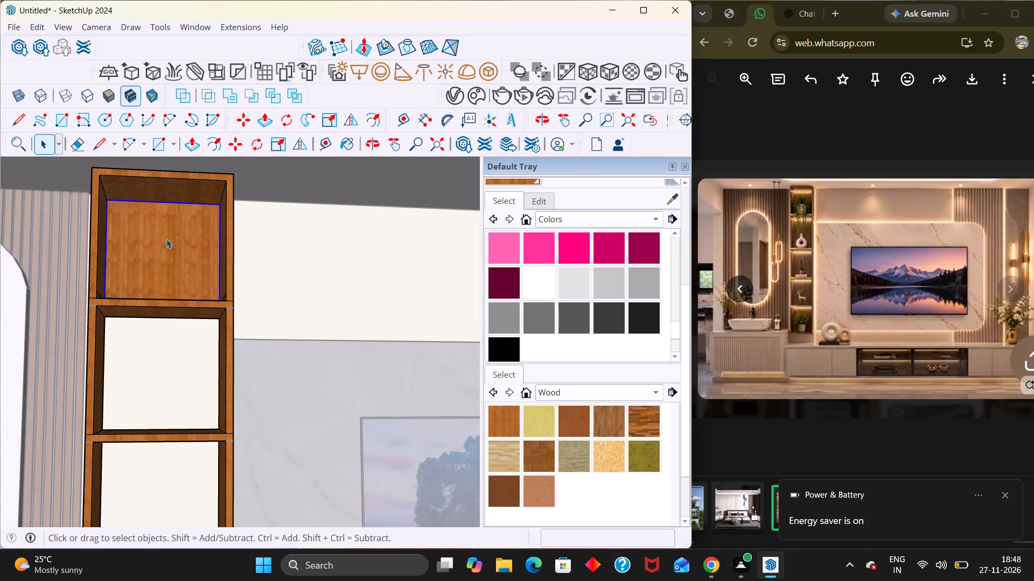
{"action": "double_click", "coordinate": [166, 239]}
{"action": "left_click", "coordinate": [166, 239]}
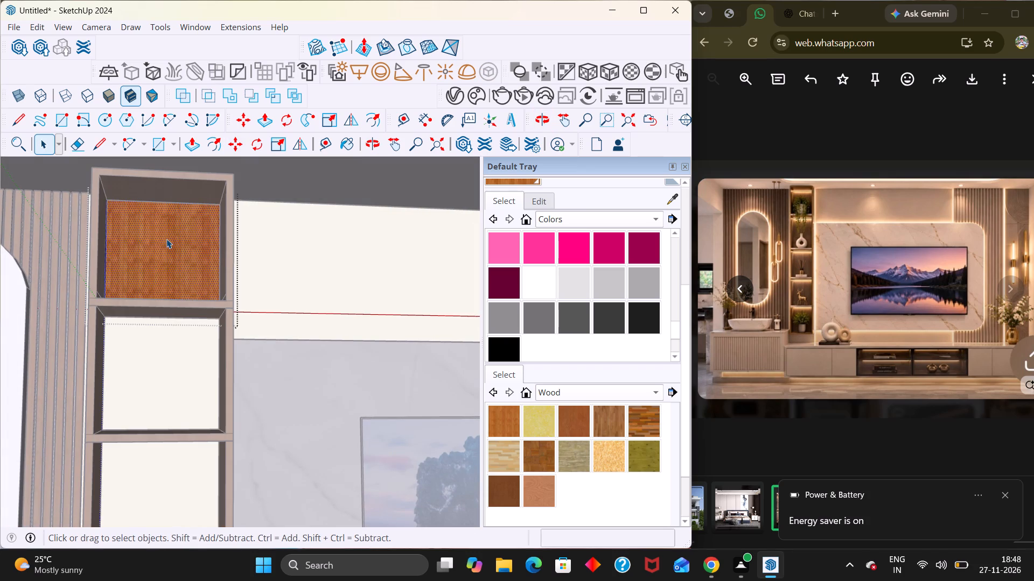
{"action": "double_click", "coordinate": [166, 239]}
{"action": "middle_click_drag", "start_coordinate": [166, 239], "coordinate": [115, 279]}
{"action": "key", "text": "m"}
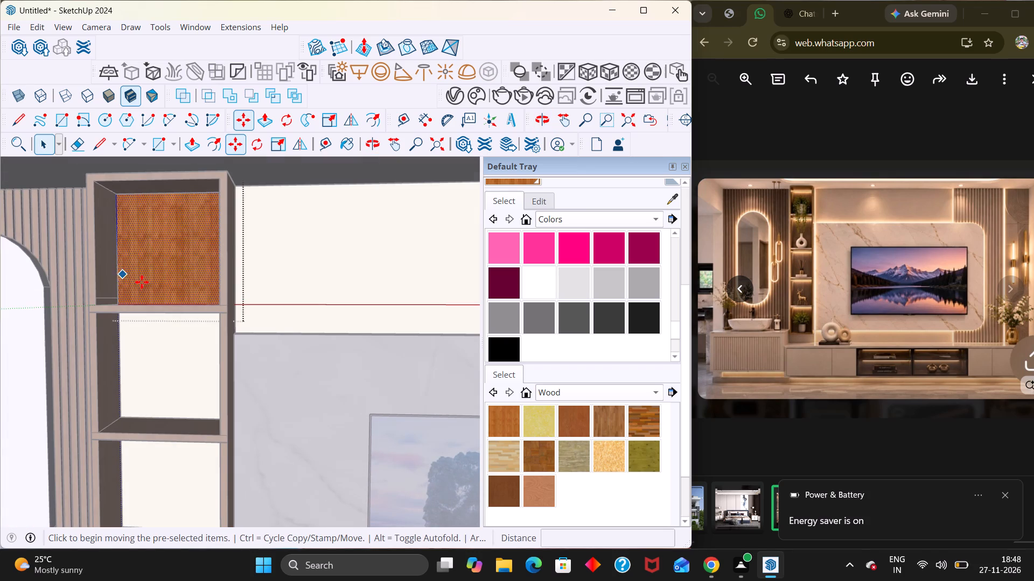
{"action": "left_click", "coordinate": [220, 303]}
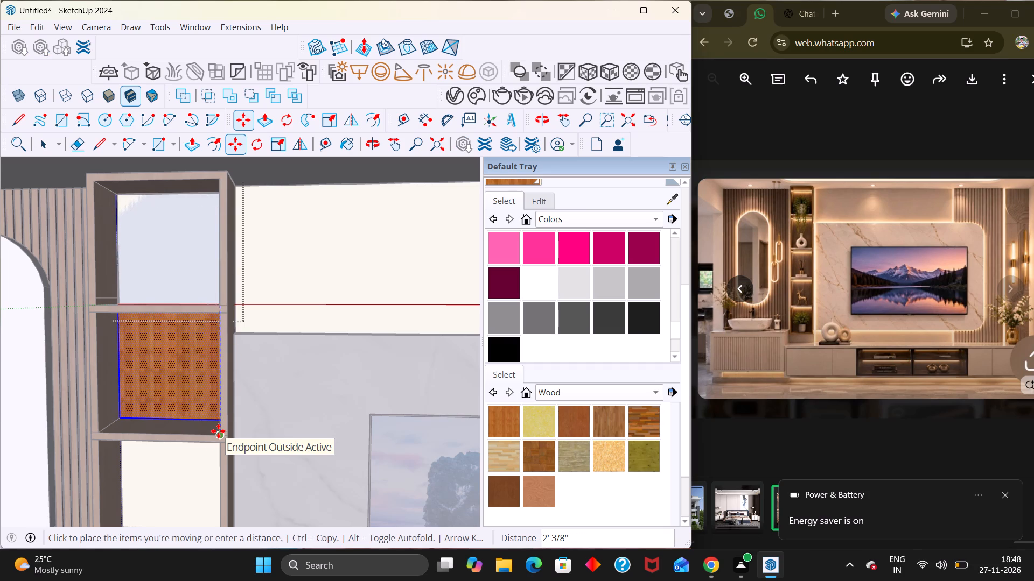
{"action": "left_click", "coordinate": [218, 431]}
Copy the wood back panel 2' 3/8" down at a time into the third and fourth compartments of the tall shelf.
{"action": "scroll", "coordinate": [229, 371], "scroll_direction": "down", "scroll_amount": 5}
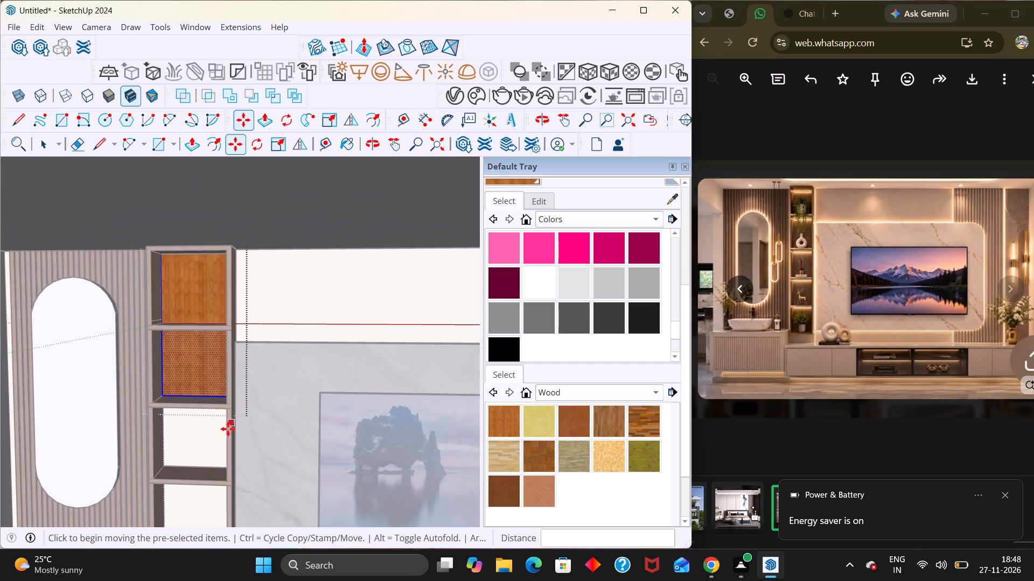
{"action": "left_click", "coordinate": [227, 407]}
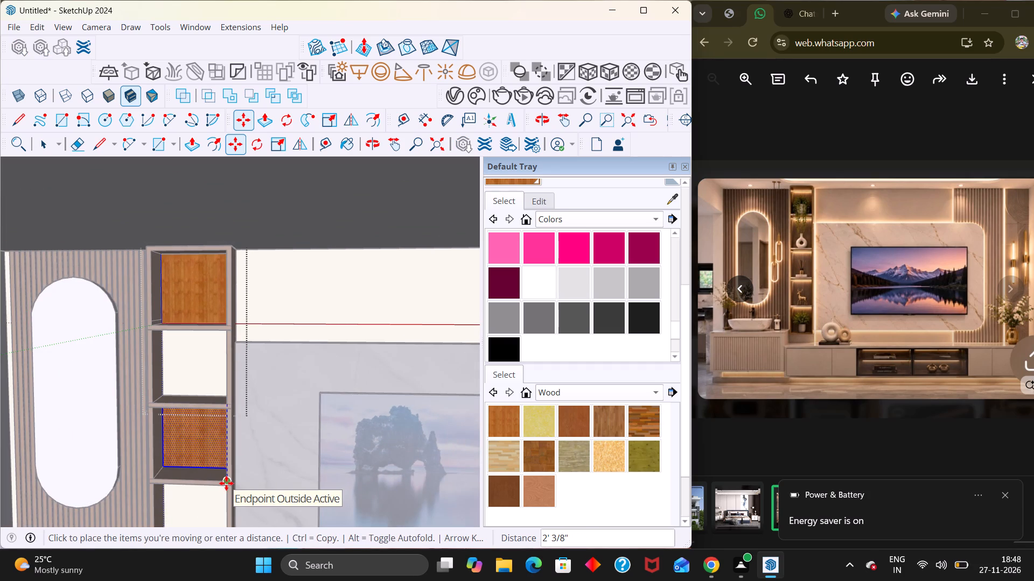
{"action": "left_click", "coordinate": [226, 483]}
{"action": "scroll", "coordinate": [257, 434], "scroll_direction": "down", "scroll_amount": 4}
{"action": "scroll", "coordinate": [255, 311], "scroll_direction": "down", "scroll_amount": 4}
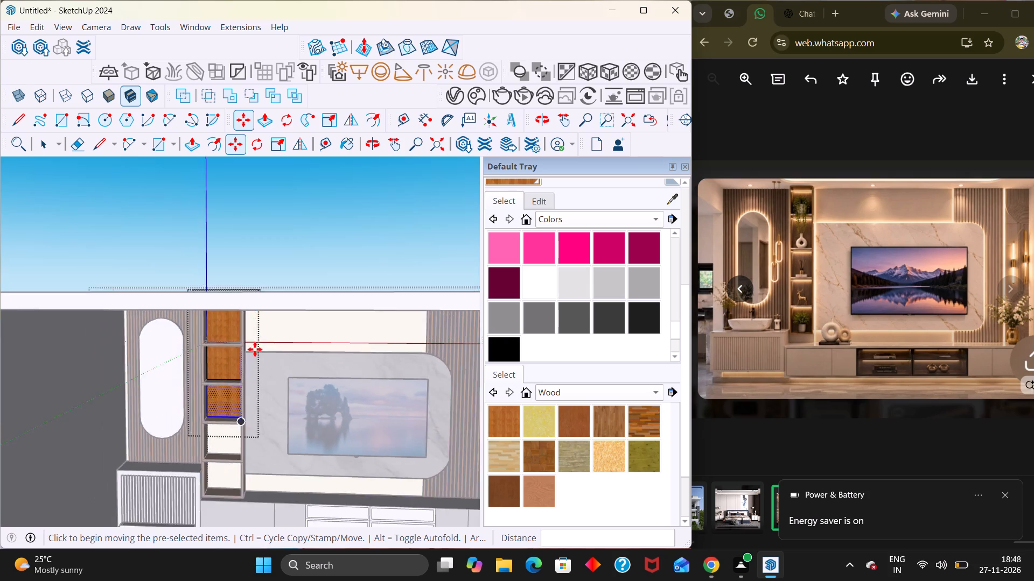
{"action": "scroll", "coordinate": [255, 349], "scroll_direction": "down", "scroll_amount": 3}
{"action": "scroll", "coordinate": [253, 456], "scroll_direction": "up", "scroll_amount": 1}
{"action": "middle_click_drag", "start_coordinate": [253, 456], "coordinate": [256, 370]}
{"action": "scroll", "coordinate": [269, 353], "scroll_direction": "up", "scroll_amount": 4}
{"action": "left_click", "coordinate": [238, 425]}
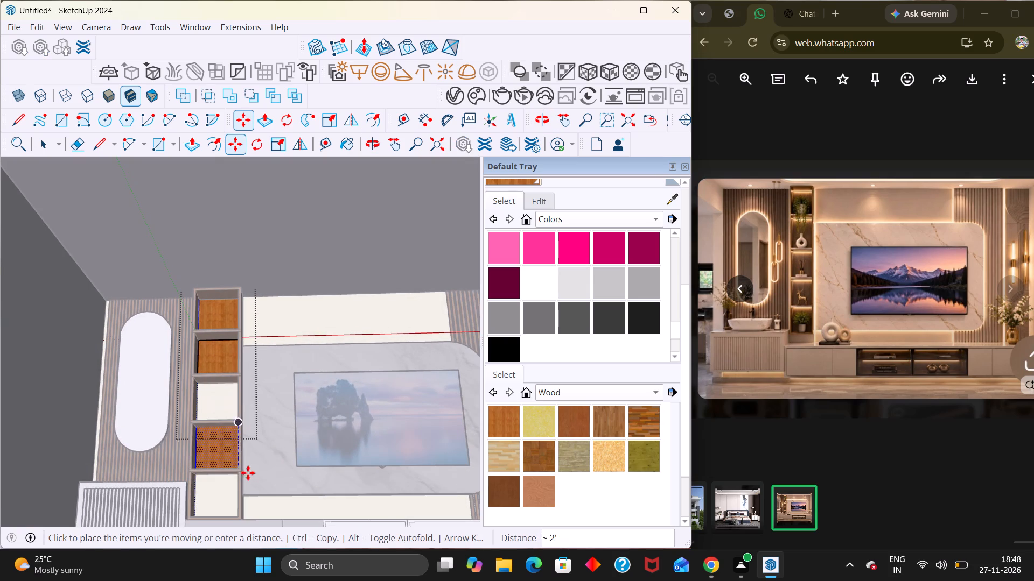
{"action": "left_click", "coordinate": [241, 468]}
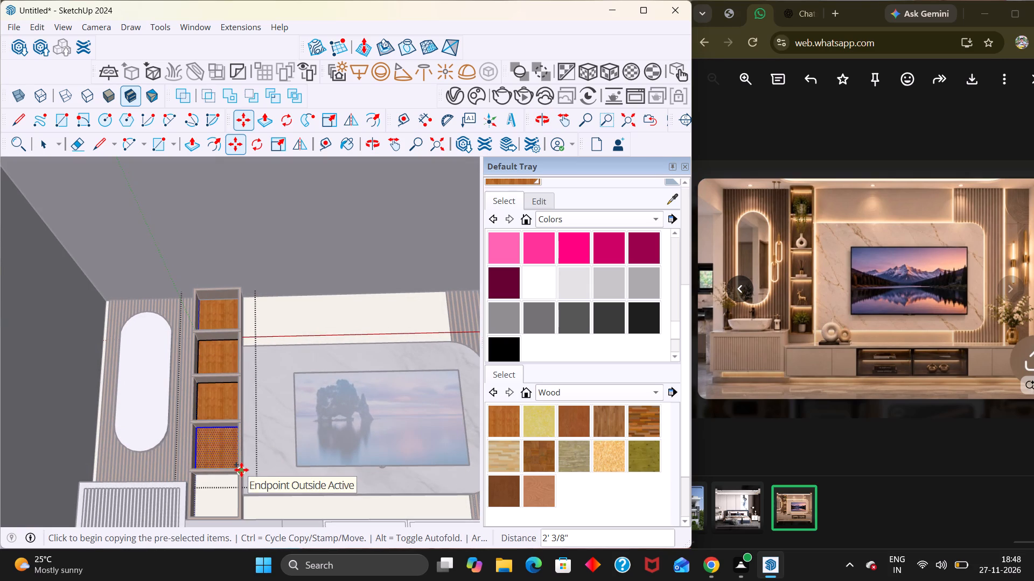
Copy the wood back panel about 1' 11 7/8" down into the bottom compartment and close the panel group.
{"action": "left_click", "coordinate": [241, 470]}
{"action": "left_click", "coordinate": [239, 518]}
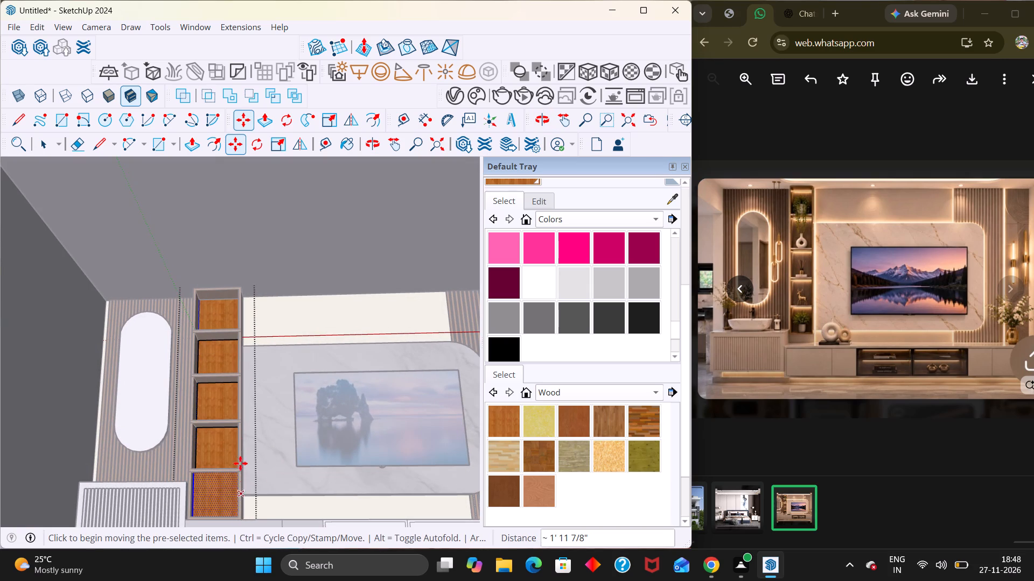
{"action": "scroll", "coordinate": [240, 443], "scroll_direction": "down", "scroll_amount": 4}
{"action": "key", "text": "space"}
{"action": "scroll", "coordinate": [271, 299], "scroll_direction": "down", "scroll_amount": 1}
{"action": "middle_click_drag", "start_coordinate": [275, 388], "coordinate": [280, 413]}
{"action": "left_click", "coordinate": [276, 235]}
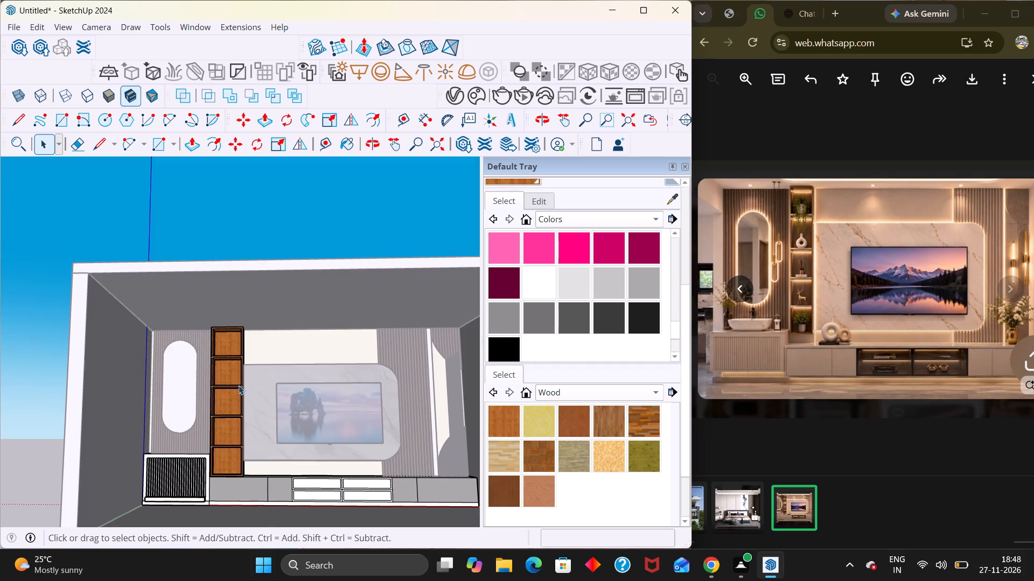
Examine the tall shelf's wood back panels from several angles and close the shelf group.
{"action": "middle_click_drag", "start_coordinate": [239, 390], "coordinate": [230, 428]}
{"action": "scroll", "coordinate": [230, 428], "scroll_direction": "up", "scroll_amount": 7}
{"action": "middle_click_drag", "start_coordinate": [237, 424], "coordinate": [319, 409]}
{"action": "scroll", "coordinate": [318, 414], "scroll_direction": "up", "scroll_amount": 3}
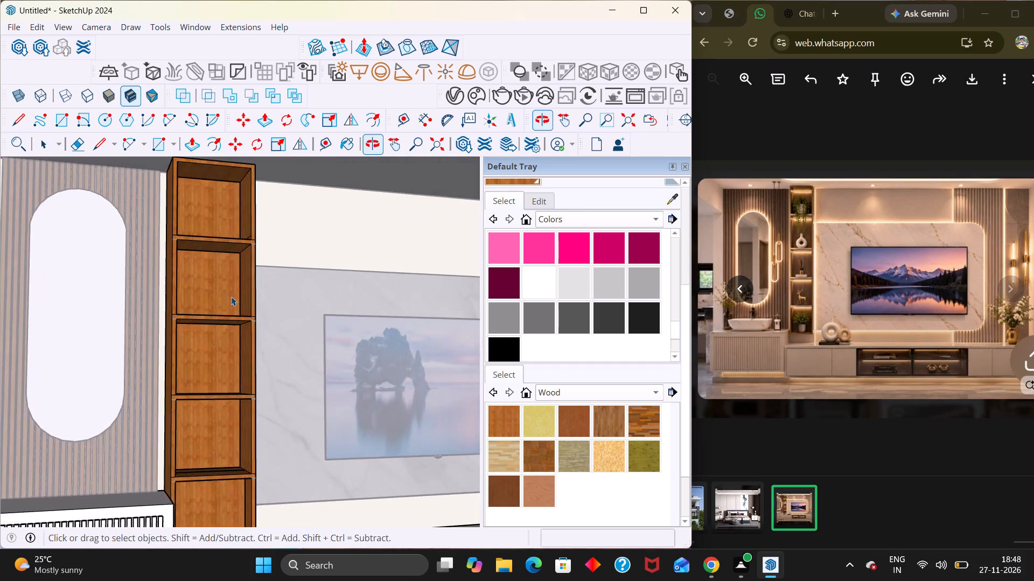
{"action": "scroll", "coordinate": [231, 296], "scroll_direction": "up", "scroll_amount": 2}
{"action": "scroll", "coordinate": [248, 334], "scroll_direction": "down", "scroll_amount": 4}
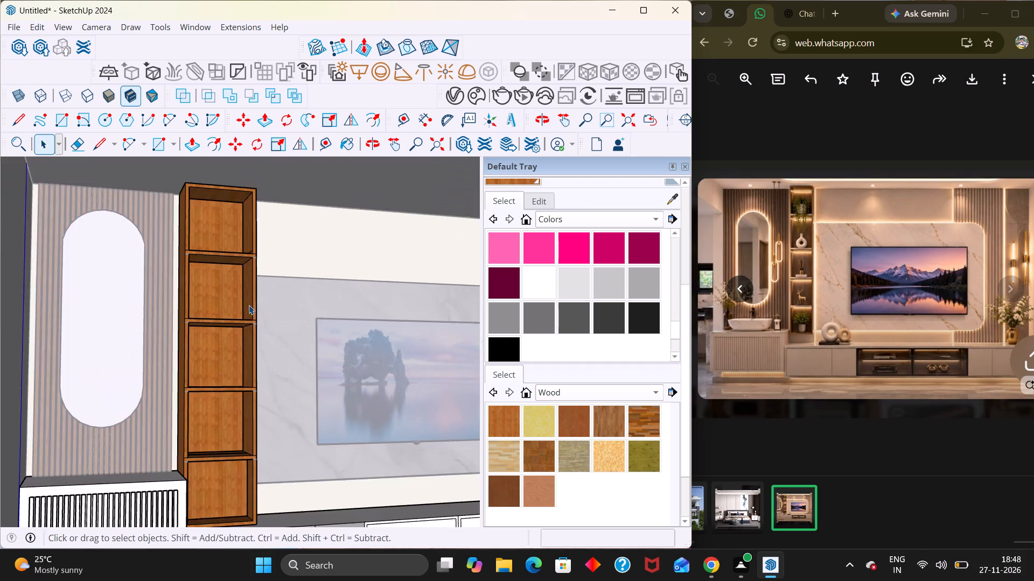
{"action": "scroll", "coordinate": [249, 305], "scroll_direction": "down", "scroll_amount": 10}
{"action": "middle_click_drag", "start_coordinate": [221, 340], "coordinate": [141, 363]}
{"action": "scroll", "coordinate": [141, 363], "scroll_direction": "up", "scroll_amount": 1}
{"action": "scroll", "coordinate": [152, 336], "scroll_direction": "down", "scroll_amount": 1}
{"action": "scroll", "coordinate": [152, 335], "scroll_direction": "up", "scroll_amount": 2}
{"action": "scroll", "coordinate": [152, 334], "scroll_direction": "down", "scroll_amount": 6}
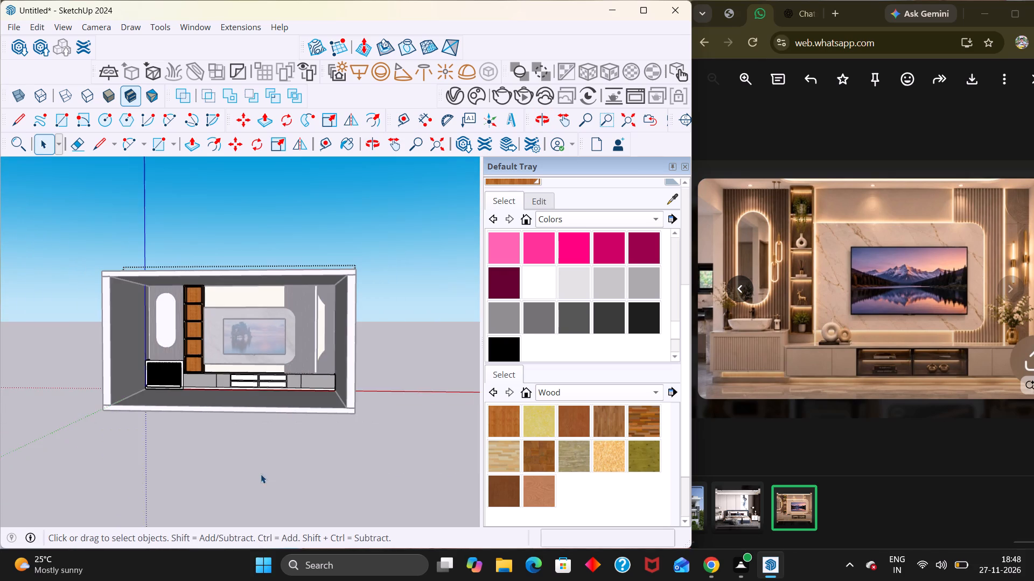
{"action": "left_click", "coordinate": [261, 472]}
Examine the whole TV wall and the open shelves from several angles, including from above.
{"action": "scroll", "coordinate": [189, 285], "scroll_direction": "up", "scroll_amount": 8}
{"action": "middle_click_drag", "start_coordinate": [187, 353], "coordinate": [194, 355]}
{"action": "middle_click_drag", "start_coordinate": [205, 357], "coordinate": [277, 372]}
{"action": "scroll", "coordinate": [277, 372], "scroll_direction": "up", "scroll_amount": 1}
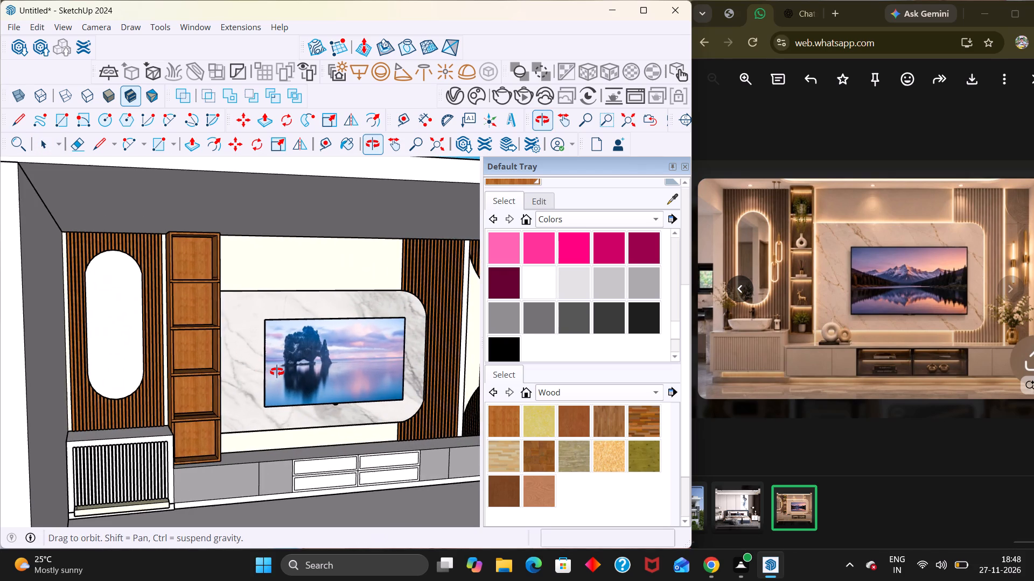
{"action": "middle_click_drag", "start_coordinate": [277, 372], "coordinate": [276, 372]}
{"action": "scroll", "coordinate": [261, 341], "scroll_direction": "down", "scroll_amount": 2}
{"action": "middle_click_drag", "start_coordinate": [331, 417], "coordinate": [253, 398]}
{"action": "scroll", "coordinate": [254, 399], "scroll_direction": "up", "scroll_amount": 1}
{"action": "scroll", "coordinate": [247, 386], "scroll_direction": "down", "scroll_amount": 2}
{"action": "scroll", "coordinate": [258, 389], "scroll_direction": "up", "scroll_amount": 1}
{"action": "scroll", "coordinate": [269, 386], "scroll_direction": "down", "scroll_amount": 2}
{"action": "scroll", "coordinate": [243, 374], "scroll_direction": "up", "scroll_amount": 1}
{"action": "scroll", "coordinate": [243, 374], "scroll_direction": "down", "scroll_amount": 4}
{"action": "middle_click_drag", "start_coordinate": [282, 435], "coordinate": [247, 324]}
{"action": "scroll", "coordinate": [279, 393], "scroll_direction": "up", "scroll_amount": 2}
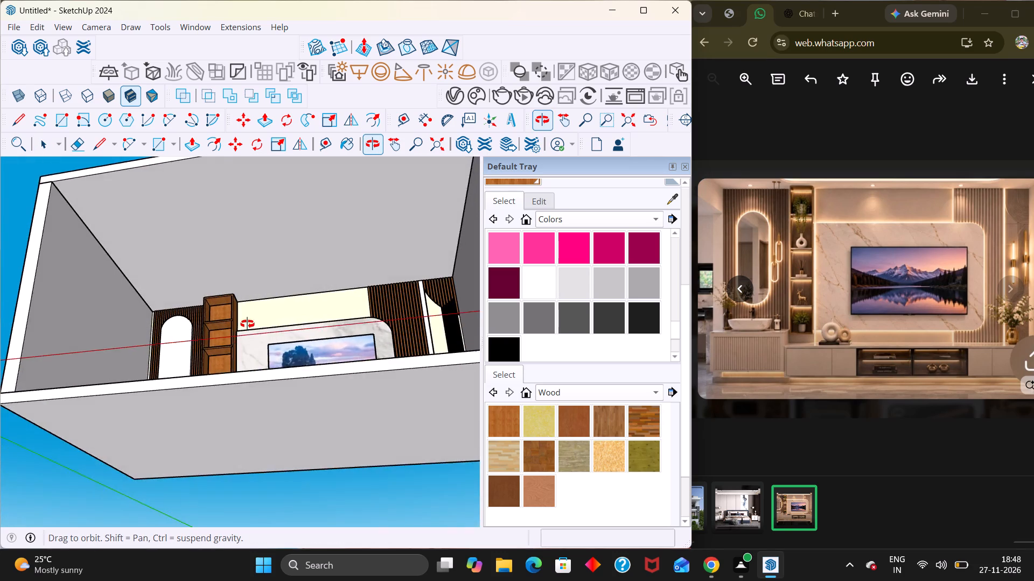
{"action": "middle_click_drag", "start_coordinate": [247, 324], "coordinate": [265, 332]}
{"action": "scroll", "coordinate": [265, 332], "scroll_direction": "up", "scroll_amount": 1}
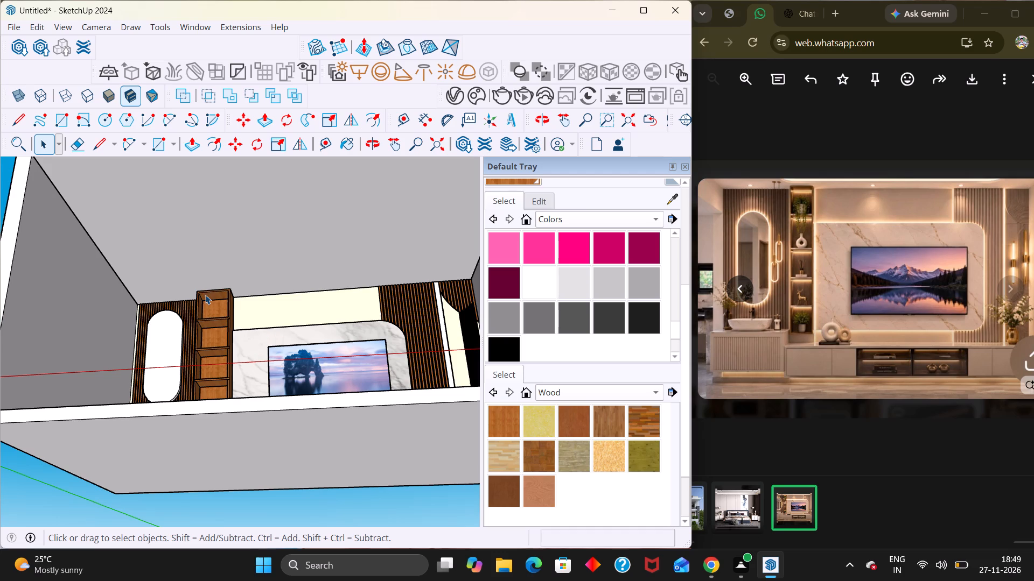
{"action": "scroll", "coordinate": [205, 295], "scroll_direction": "up", "scroll_amount": 3}
{"action": "middle_click_drag", "start_coordinate": [262, 341], "coordinate": [268, 346]}
{"action": "scroll", "coordinate": [266, 344], "scroll_direction": "down", "scroll_amount": 4}
{"action": "scroll", "coordinate": [267, 346], "scroll_direction": "up", "scroll_amount": 1}
{"action": "scroll", "coordinate": [270, 350], "scroll_direction": "down", "scroll_amount": 1}
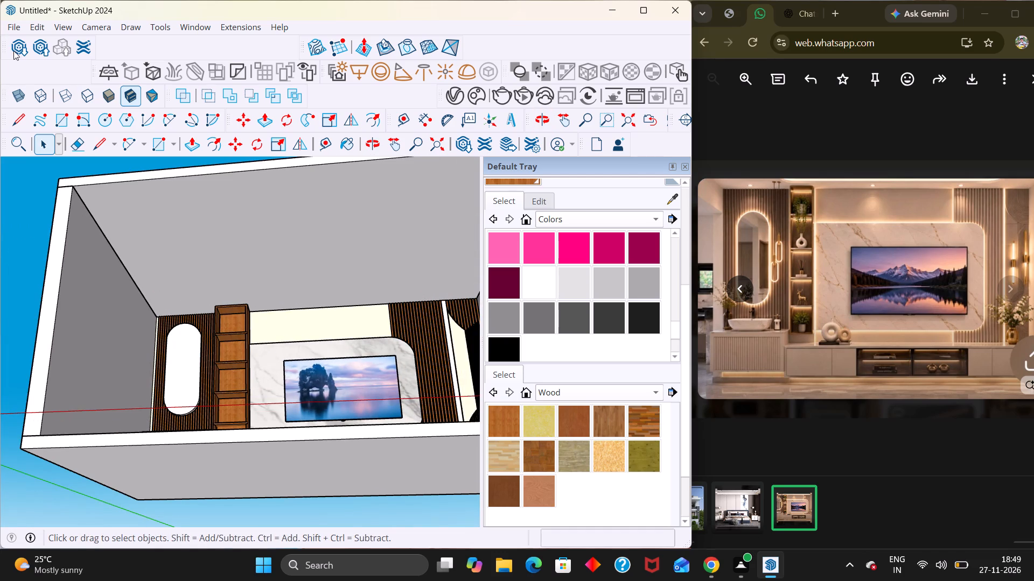
Open 3D Warehouse and replace the TV search with a model search for "samm plant".
{"action": "left_click", "coordinate": [16, 59]}
{"action": "left_click", "coordinate": [11, 43]}
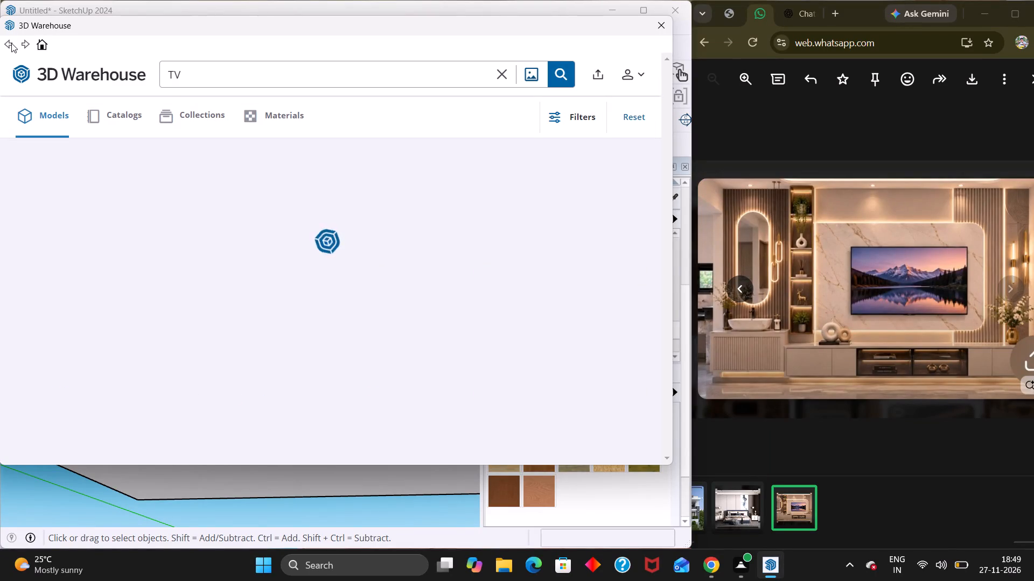
{"action": "left_click", "coordinate": [225, 74]}
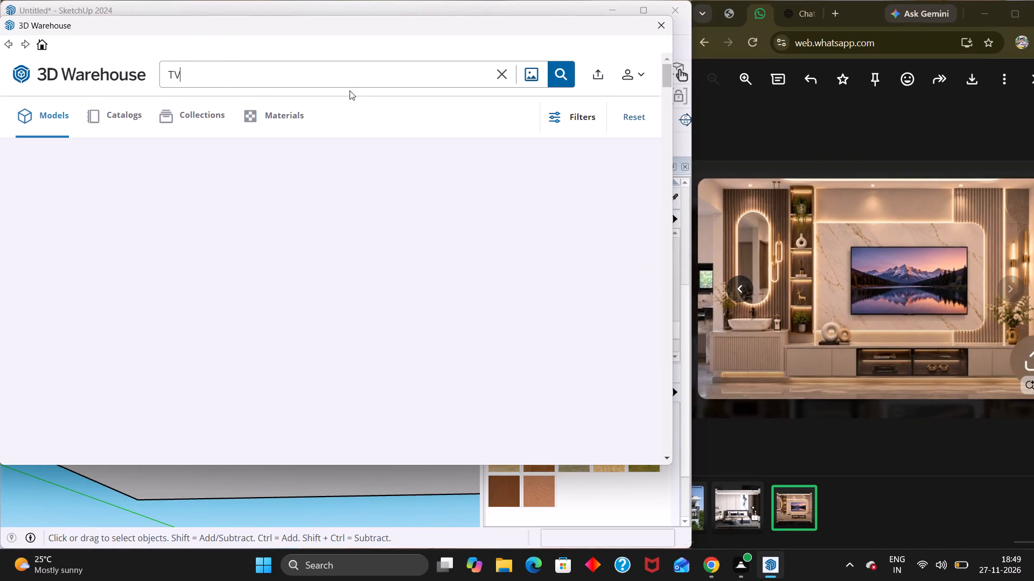
{"action": "left_click", "coordinate": [347, 76]}
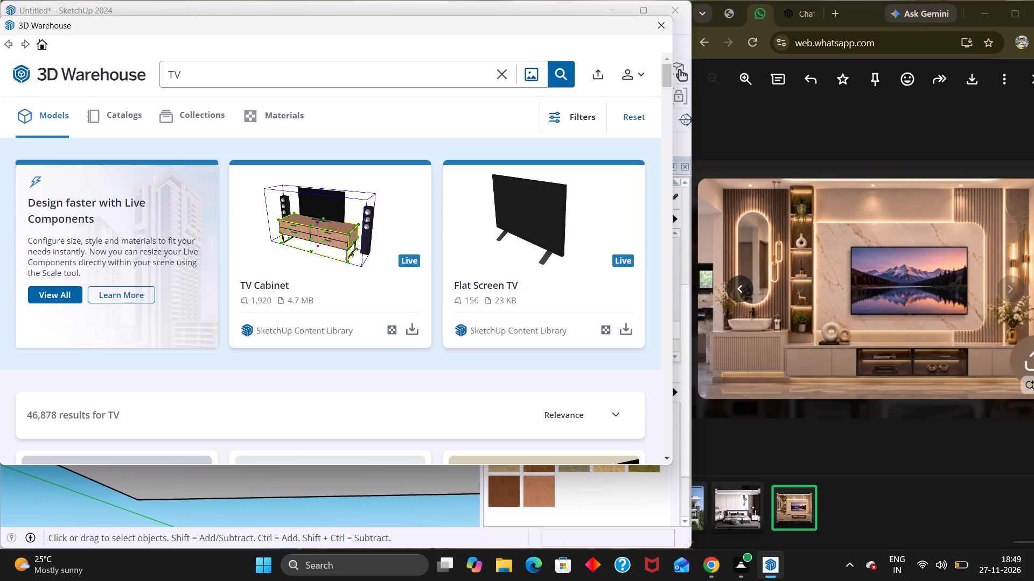
{"action": "key", "text": "BackSpace"}
{"action": "key", "text": "BackSpace"}
{"action": "key", "text": "BackSpace"}
{"action": "key", "text": "BackSpace"}
{"action": "key", "text": "BackSpace"}
{"action": "key", "text": "BackSpace"}
{"action": "key", "text": "BackSpace"}
{"action": "key", "text": "BackSpace"}
{"action": "key", "text": "BackSpace"}
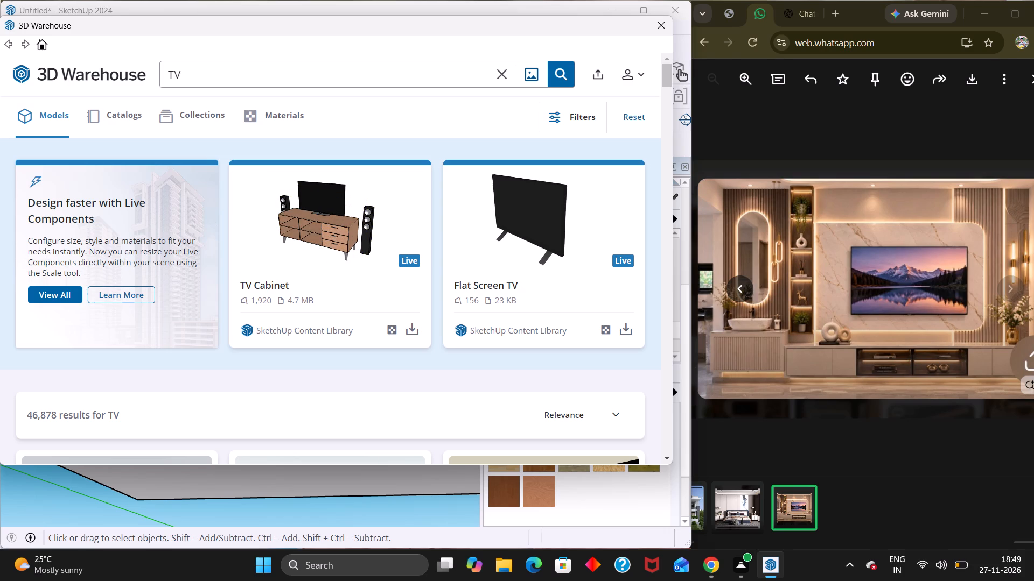
{"action": "left_click", "coordinate": [347, 76]}
{"action": "key", "text": "BackSpace"}
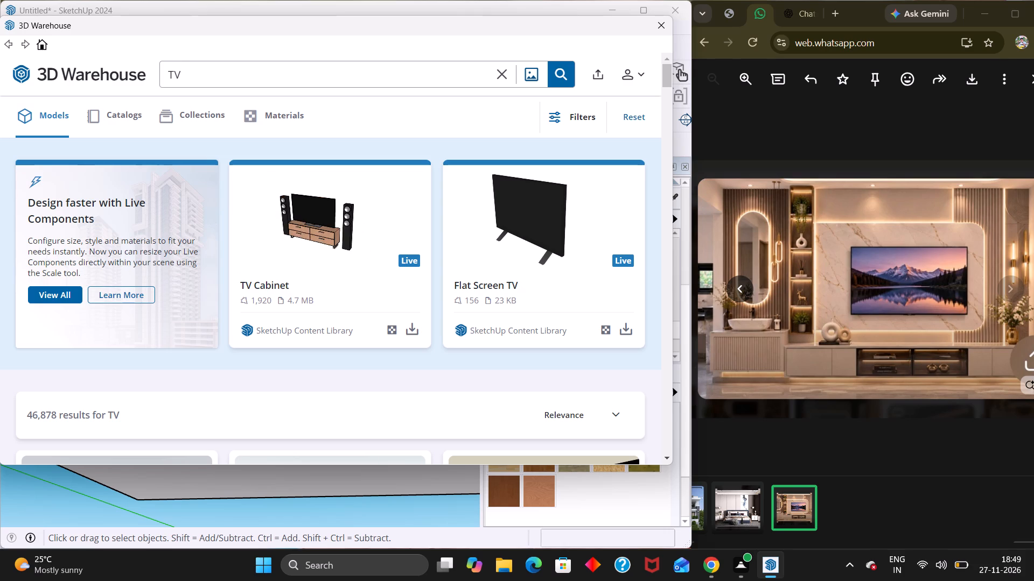
{"action": "key", "text": "BackSpace"}
{"action": "key", "text": "BackSpace"}
{"action": "type", "text": "samm plant"}
{"action": "key", "text": "Return"}
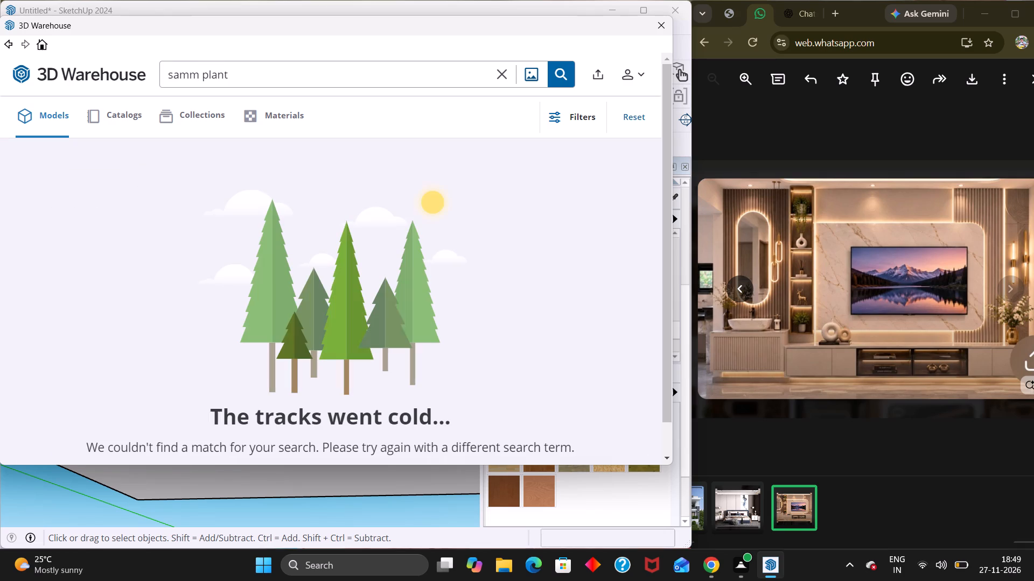
Correct the 3D Warehouse search term to "small plant" and run the search.
{"action": "left_click", "coordinate": [200, 71]}
{"action": "key", "text": "BackSpace"}
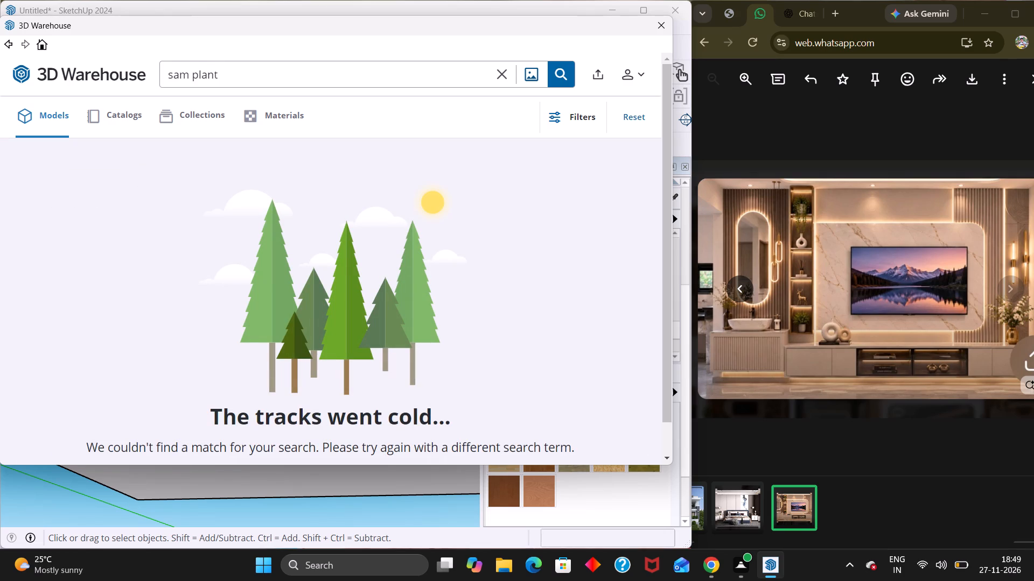
{"action": "key", "text": "BackSpace"}
{"action": "key", "text": "BackSpace"}
{"action": "type", "text": "mla"}
{"action": "key", "text": "BackSpace"}
{"action": "key", "text": "BackSpace"}
{"action": "key", "text": "BackSpace"}
{"action": "type", "text": "mall"}
{"action": "key", "text": "Return"}
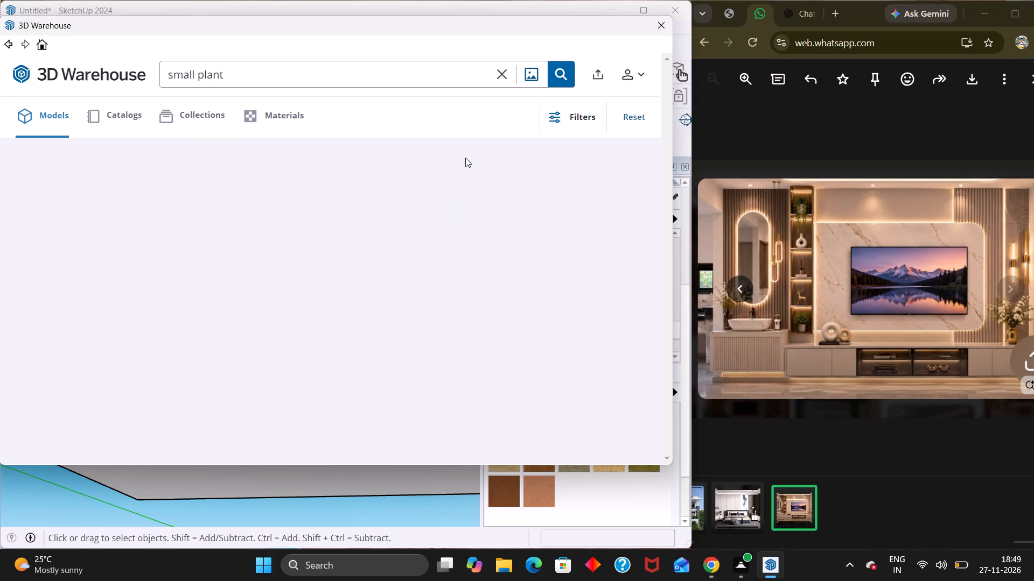
Browse the "small plant" model results for a compact potted plant suited to the open shelves.
{"action": "scroll", "coordinate": [501, 302], "scroll_direction": "down", "scroll_amount": 3}
{"action": "scroll", "coordinate": [333, 294], "scroll_direction": "down", "scroll_amount": 7}
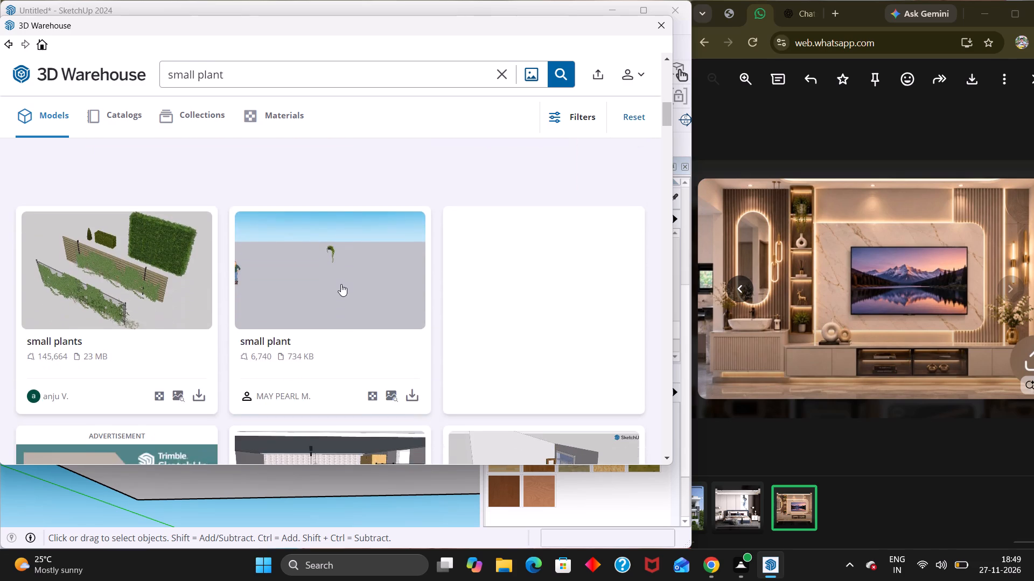
{"action": "scroll", "coordinate": [341, 284], "scroll_direction": "down", "scroll_amount": 9}
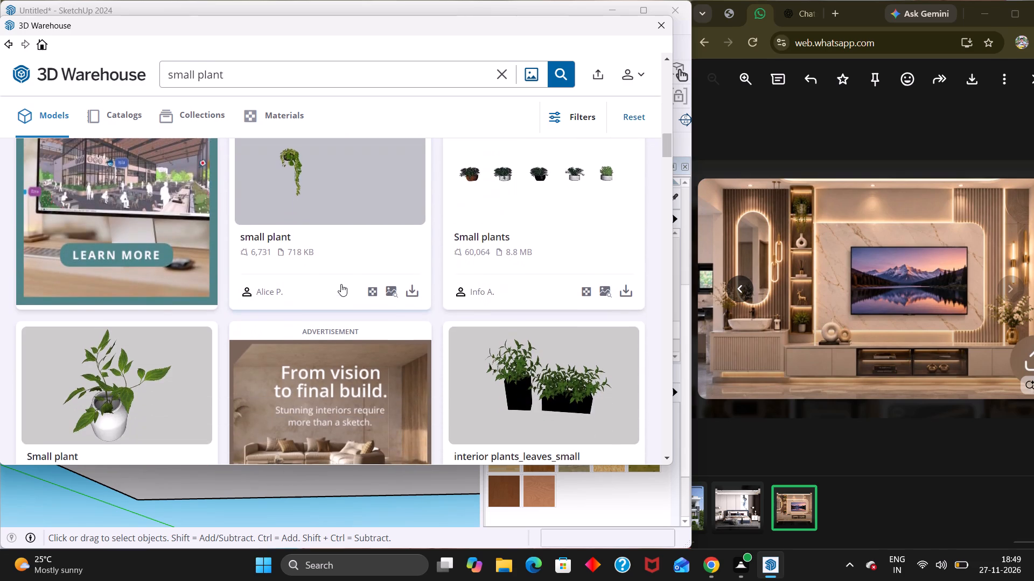
{"action": "scroll", "coordinate": [341, 284], "scroll_direction": "down", "scroll_amount": 7}
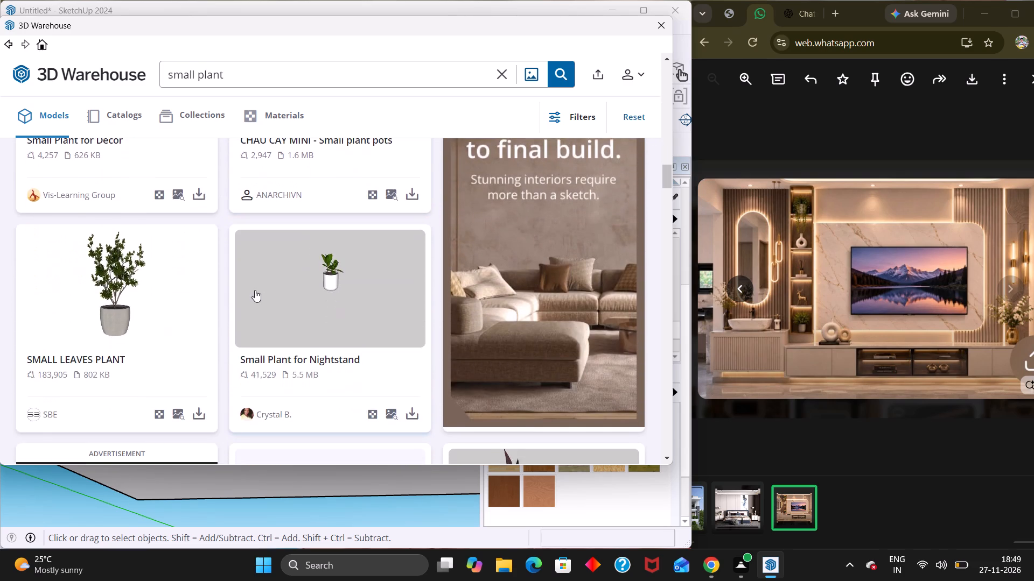
{"action": "scroll", "coordinate": [255, 290], "scroll_direction": "down", "scroll_amount": 9}
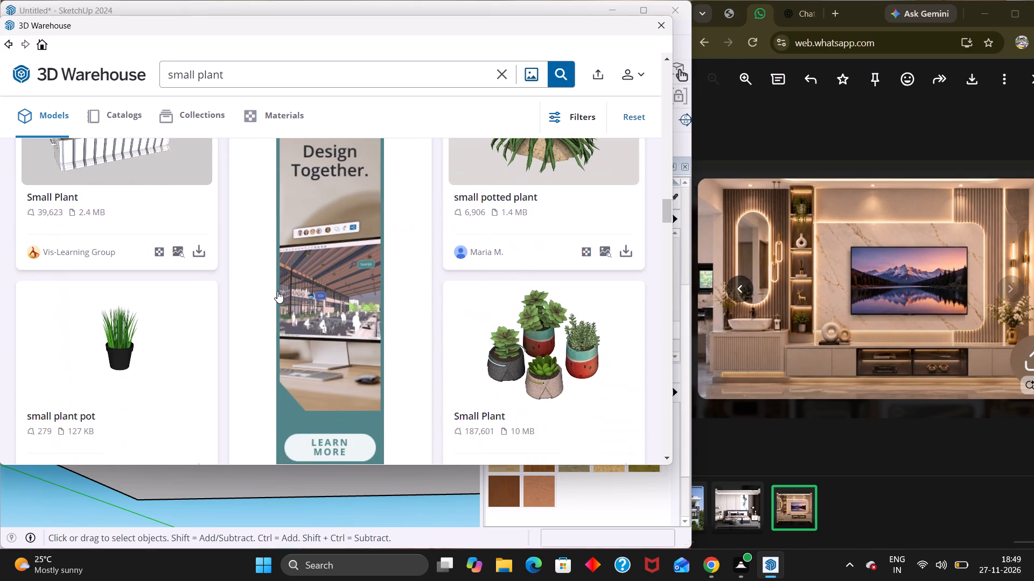
{"action": "scroll", "coordinate": [277, 291], "scroll_direction": "down", "scroll_amount": 7}
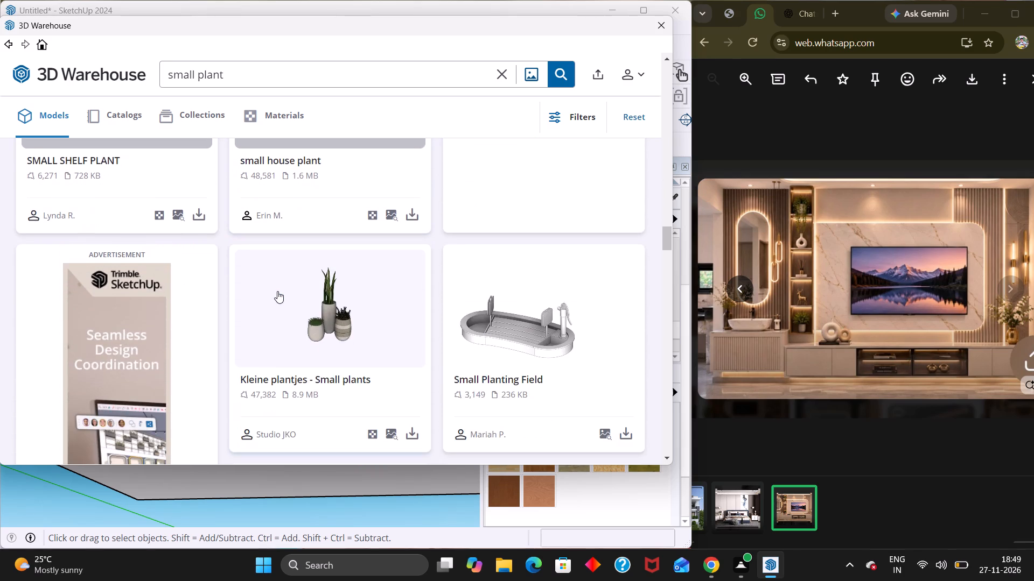
{"action": "scroll", "coordinate": [277, 291], "scroll_direction": "down", "scroll_amount": 6}
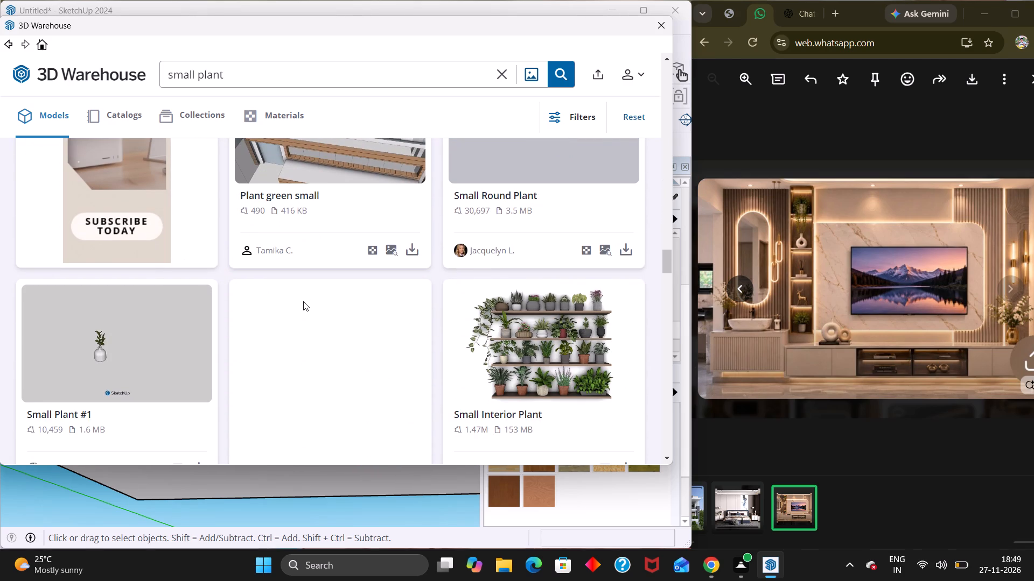
{"action": "scroll", "coordinate": [253, 286], "scroll_direction": "down", "scroll_amount": 9}
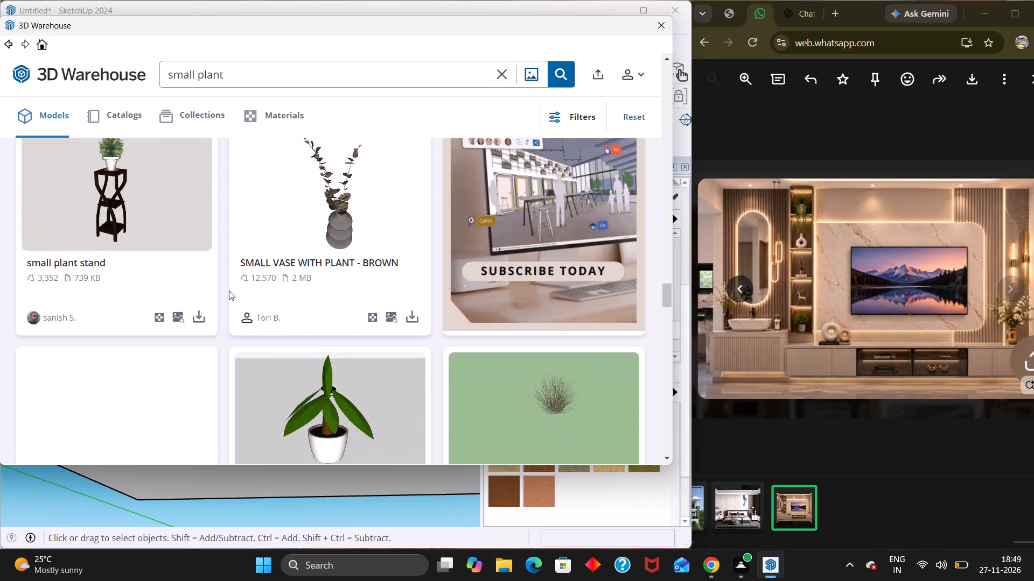
{"action": "scroll", "coordinate": [229, 290], "scroll_direction": "down", "scroll_amount": 19}
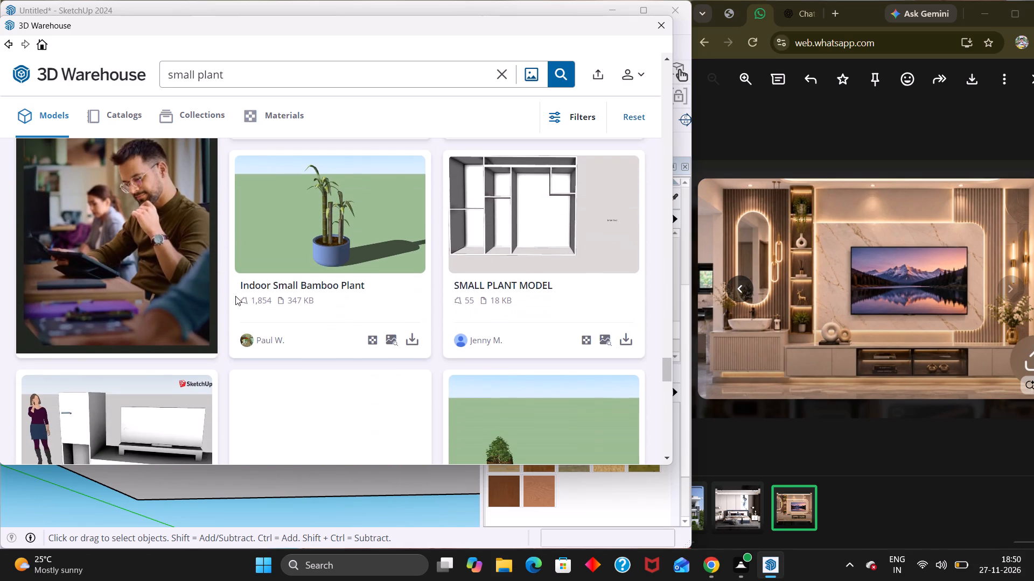
Replace the 3D Warehouse search term with "indore plant" and run the search.
{"action": "left_click", "coordinate": [307, 68]}
{"action": "key", "text": "BackSpace"}
{"action": "key", "text": "BackSpace"}
{"action": "key", "text": "BackSpace"}
{"action": "key", "text": "BackSpace"}
{"action": "key", "text": "BackSpace"}
{"action": "key", "text": "BackSpace"}
{"action": "key", "text": "BackSpace"}
{"action": "key", "text": "BackSpace"}
{"action": "key", "text": "BackSpace"}
{"action": "key", "text": "BackSpace"}
{"action": "key", "text": "BackSpace"}
{"action": "key", "text": "BackSpace"}
{"action": "key", "text": "BackSpace"}
{"action": "key", "text": "BackSpace"}
{"action": "key", "text": "BackSpace"}
{"action": "key", "text": "BackSpace"}
{"action": "key", "text": "BackSpace"}
{"action": "key", "text": "BackSpace"}
{"action": "key", "text": "BackSpace"}
{"action": "key", "text": "BackSpace"}
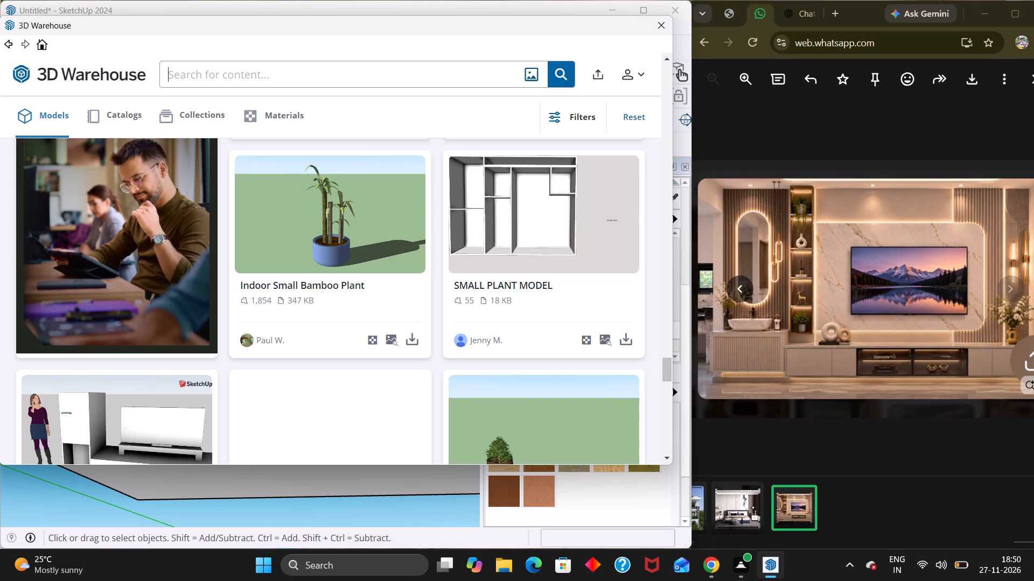
{"action": "type", "text": "indore planr"}
{"action": "key", "text": "BackSpace"}
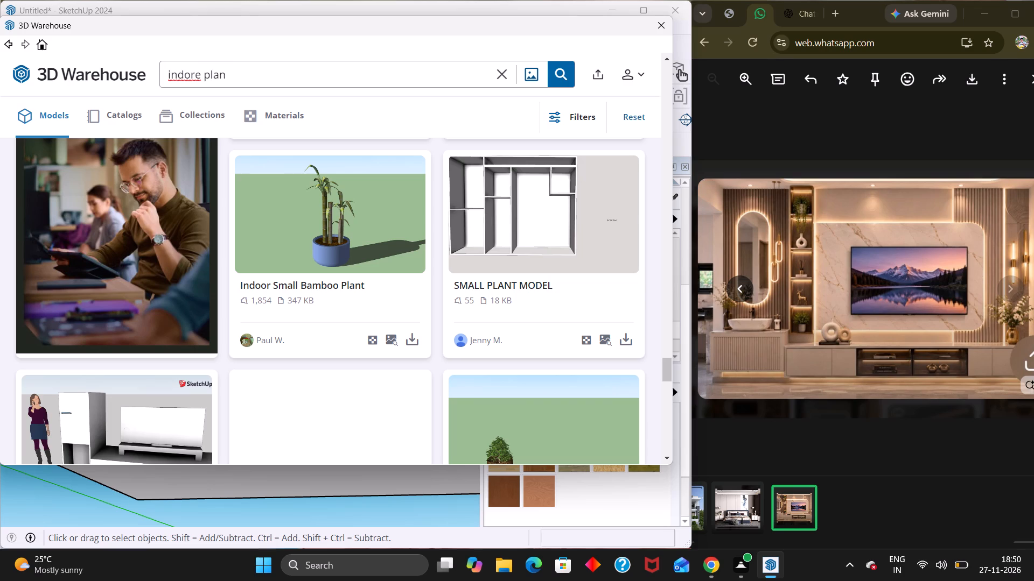
{"action": "key", "text": "t"}
{"action": "key", "text": "Return"}
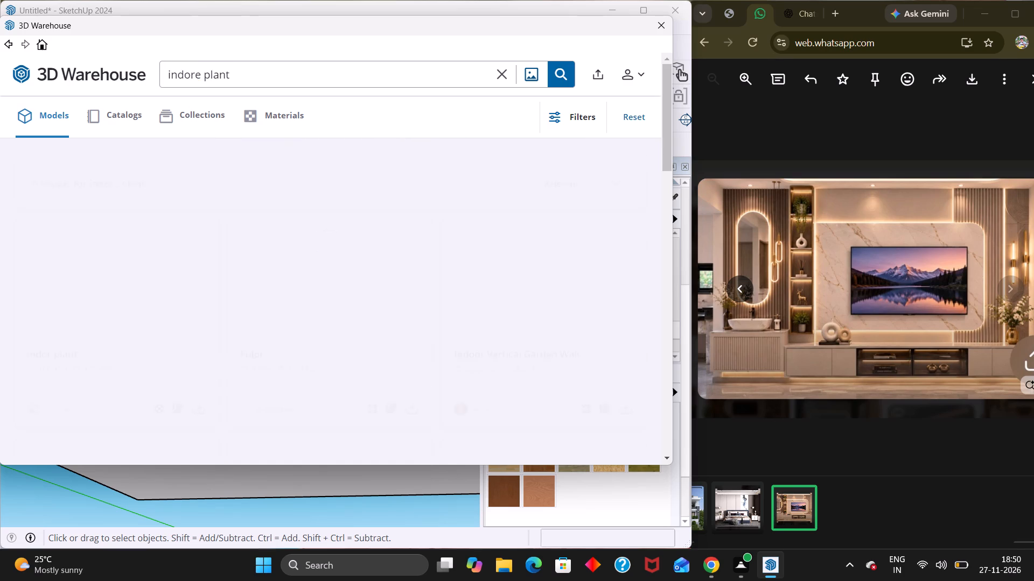
Look through the "indore plant" model results for a plant that fits the TV wall shelves.
{"action": "scroll", "coordinate": [272, 289], "scroll_direction": "down", "scroll_amount": 2}
{"action": "scroll", "coordinate": [272, 290], "scroll_direction": "up", "scroll_amount": 2}
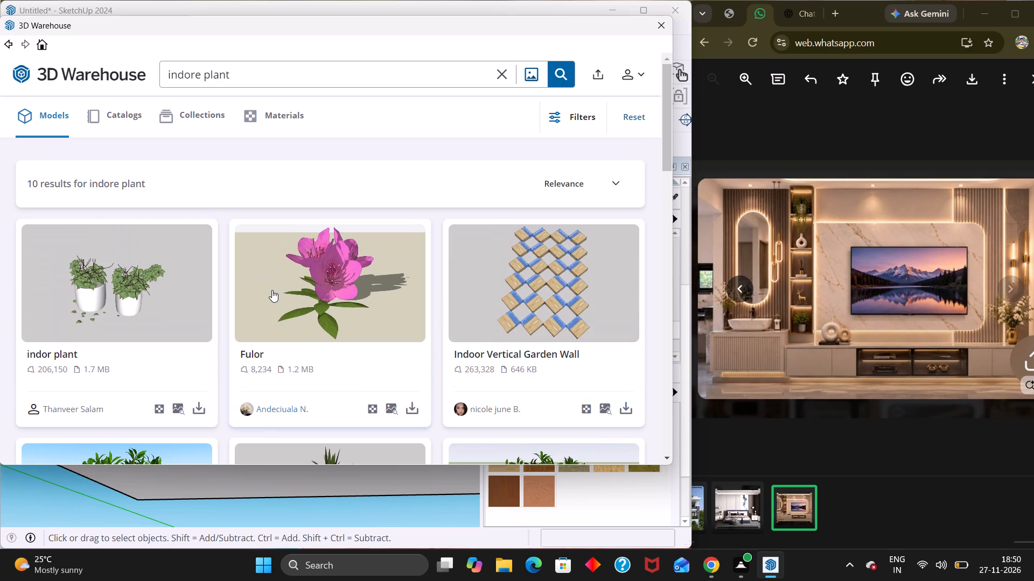
{"action": "scroll", "coordinate": [272, 290], "scroll_direction": "down", "scroll_amount": 6}
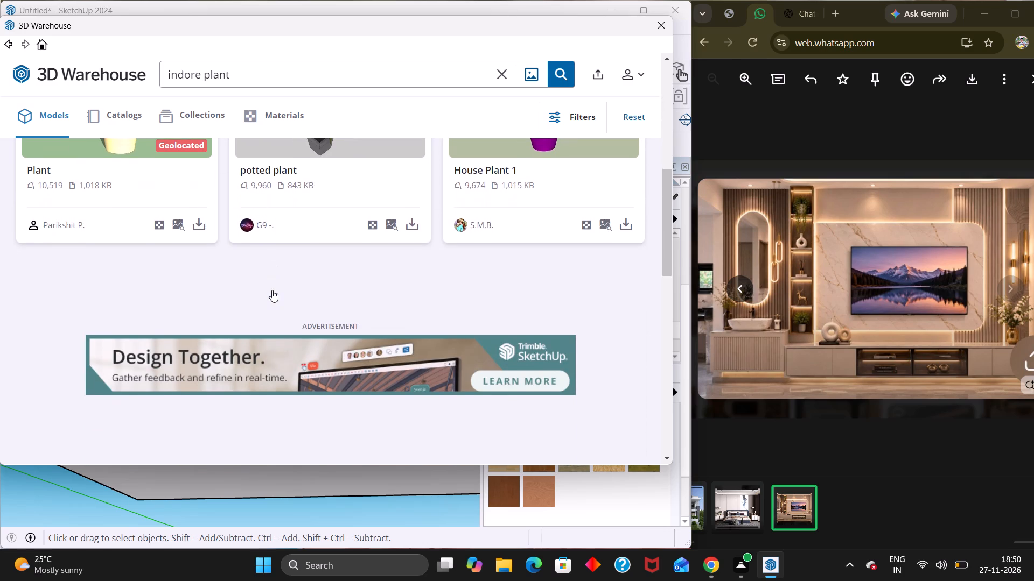
{"action": "scroll", "coordinate": [272, 290], "scroll_direction": "down", "scroll_amount": 7}
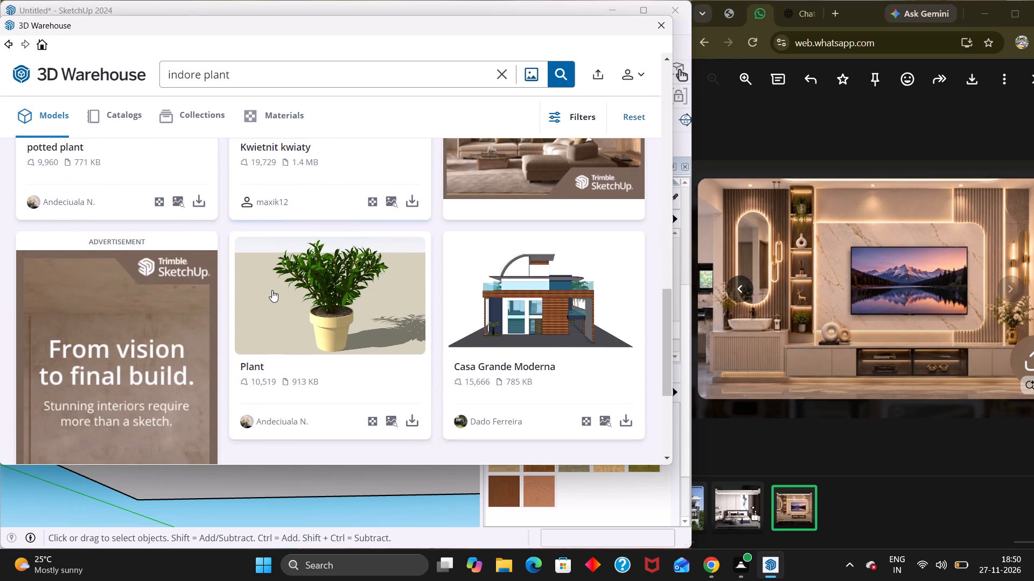
{"action": "scroll", "coordinate": [272, 290], "scroll_direction": "down", "scroll_amount": 1}
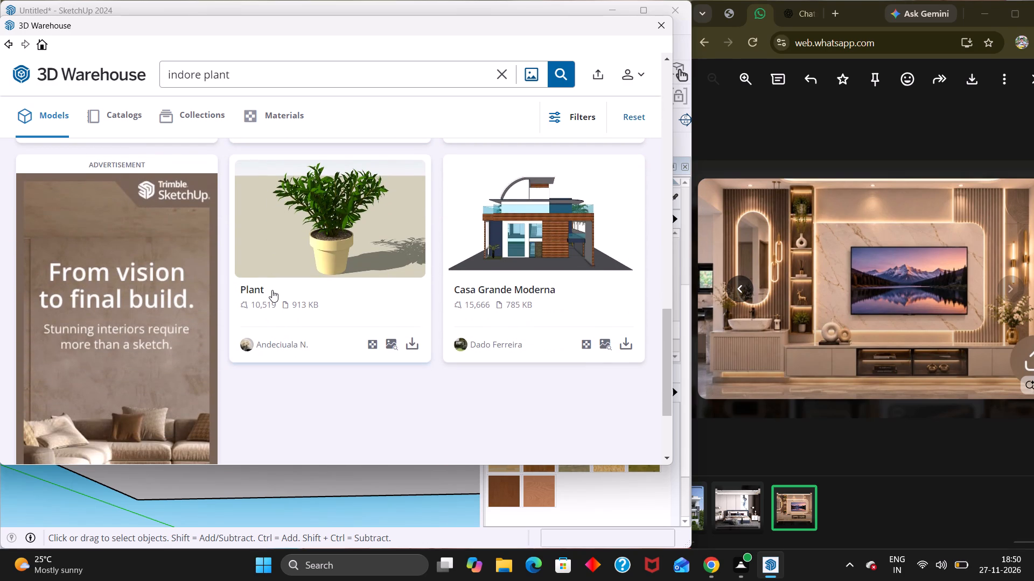
{"action": "scroll", "coordinate": [272, 290], "scroll_direction": "down", "scroll_amount": 3}
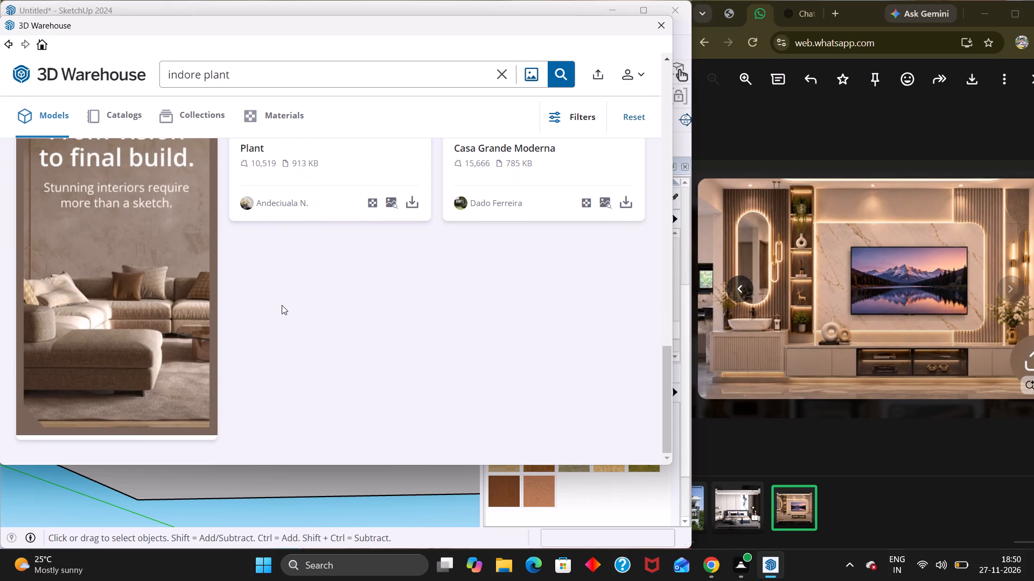
{"action": "scroll", "coordinate": [306, 312], "scroll_direction": "down", "scroll_amount": 2}
{"action": "scroll", "coordinate": [325, 312], "scroll_direction": "up", "scroll_amount": 3}
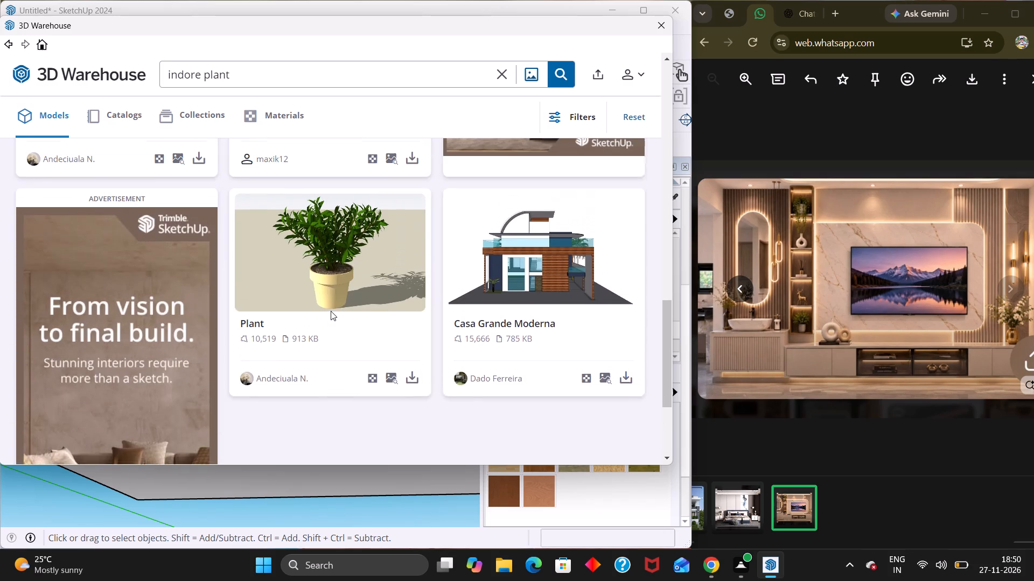
{"action": "scroll", "coordinate": [331, 311], "scroll_direction": "up", "scroll_amount": 9}
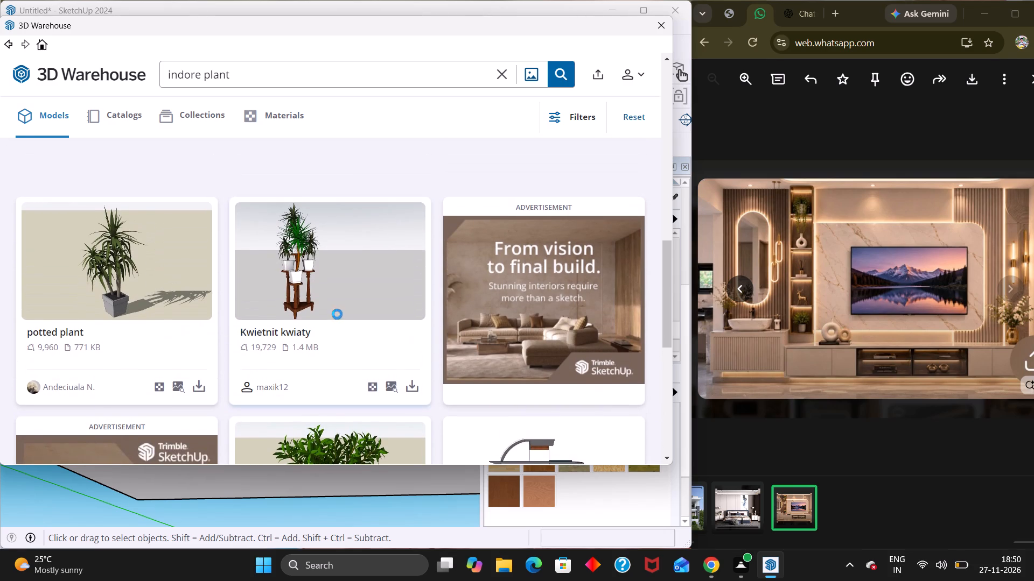
{"action": "scroll", "coordinate": [337, 314], "scroll_direction": "up", "scroll_amount": 9}
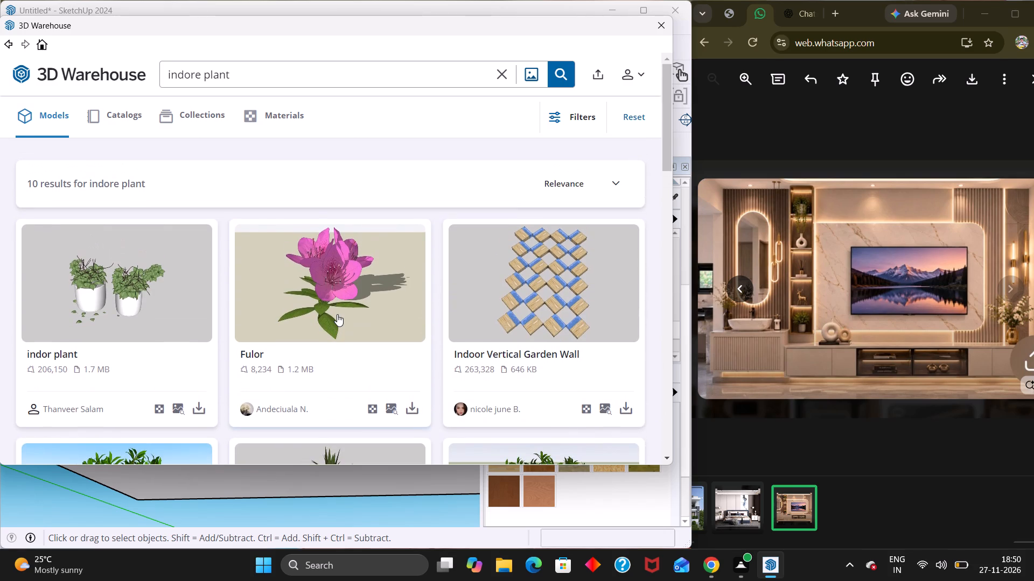
{"action": "scroll", "coordinate": [325, 316], "scroll_direction": "up", "scroll_amount": 1}
{"action": "scroll", "coordinate": [200, 304], "scroll_direction": "up", "scroll_amount": 2}
{"action": "scroll", "coordinate": [179, 324], "scroll_direction": "down", "scroll_amount": 7}
{"action": "scroll", "coordinate": [236, 327], "scroll_direction": "up", "scroll_amount": 1}
{"action": "scroll", "coordinate": [242, 331], "scroll_direction": "down", "scroll_amount": 6}
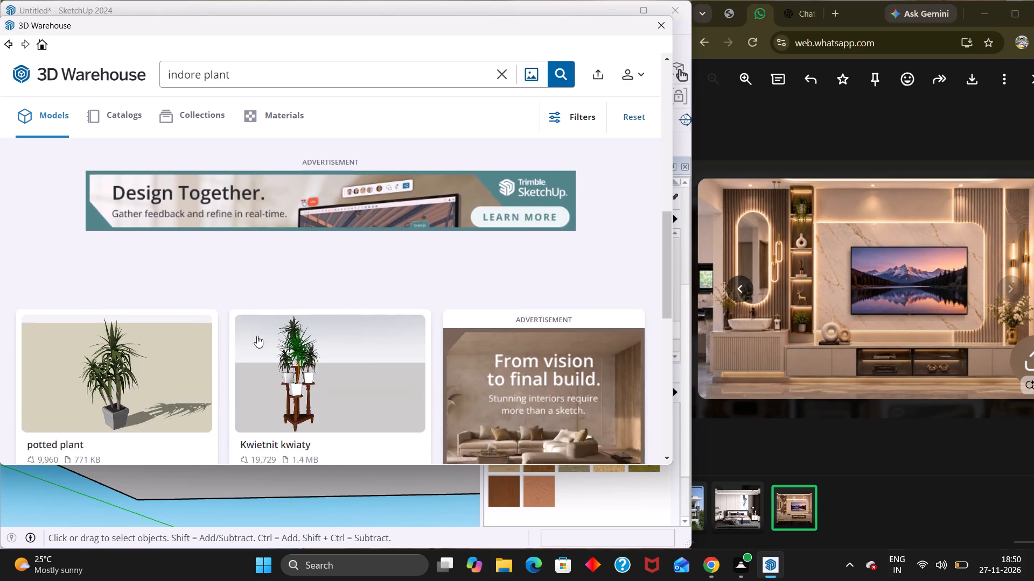
{"action": "scroll", "coordinate": [257, 336], "scroll_direction": "down", "scroll_amount": 11}
{"action": "scroll", "coordinate": [289, 337], "scroll_direction": "up", "scroll_amount": 9}
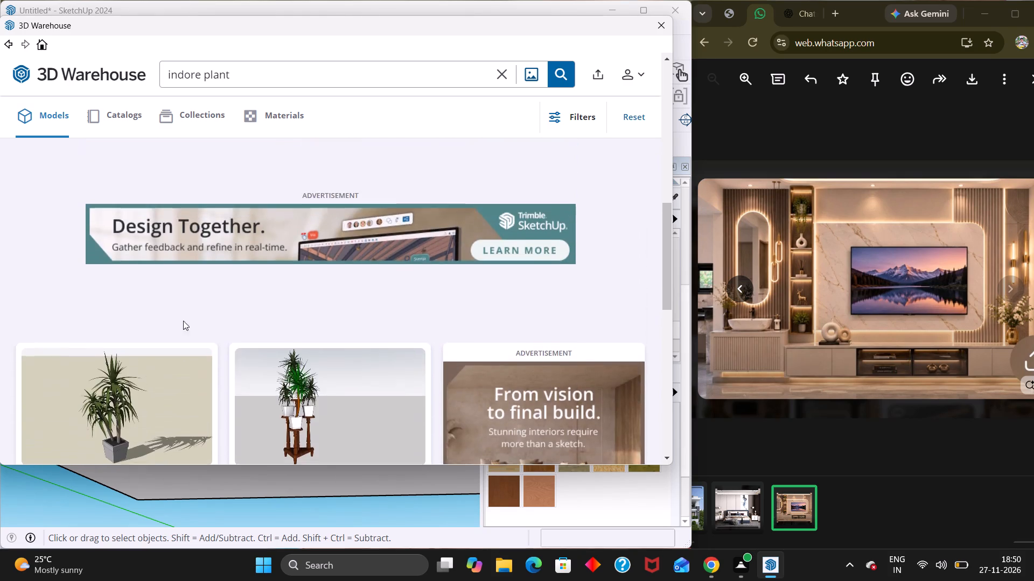
{"action": "scroll", "coordinate": [183, 321], "scroll_direction": "up", "scroll_amount": 9}
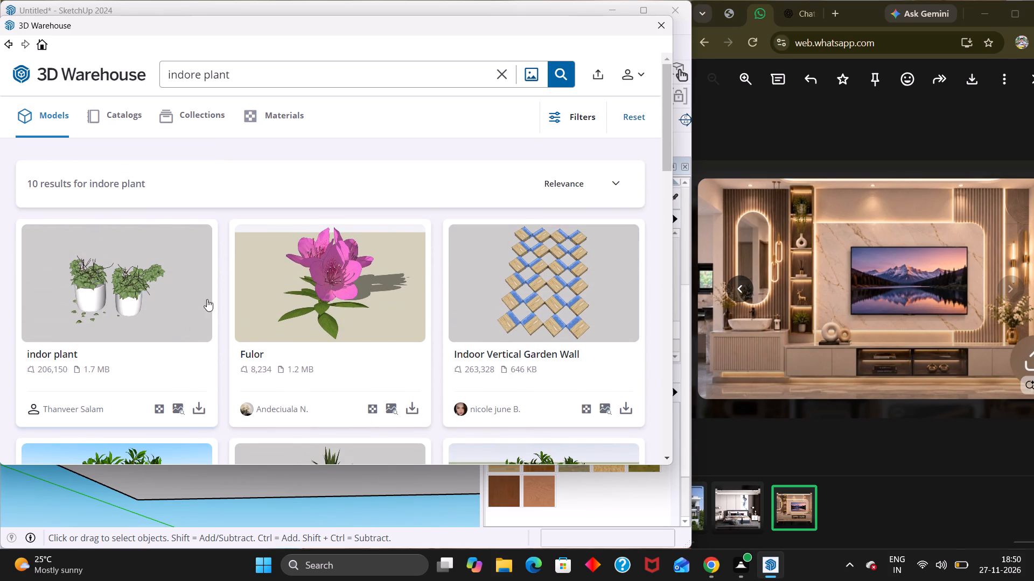
{"action": "scroll", "coordinate": [296, 278], "scroll_direction": "down", "scroll_amount": 4}
{"action": "scroll", "coordinate": [359, 254], "scroll_direction": "up", "scroll_amount": 4}
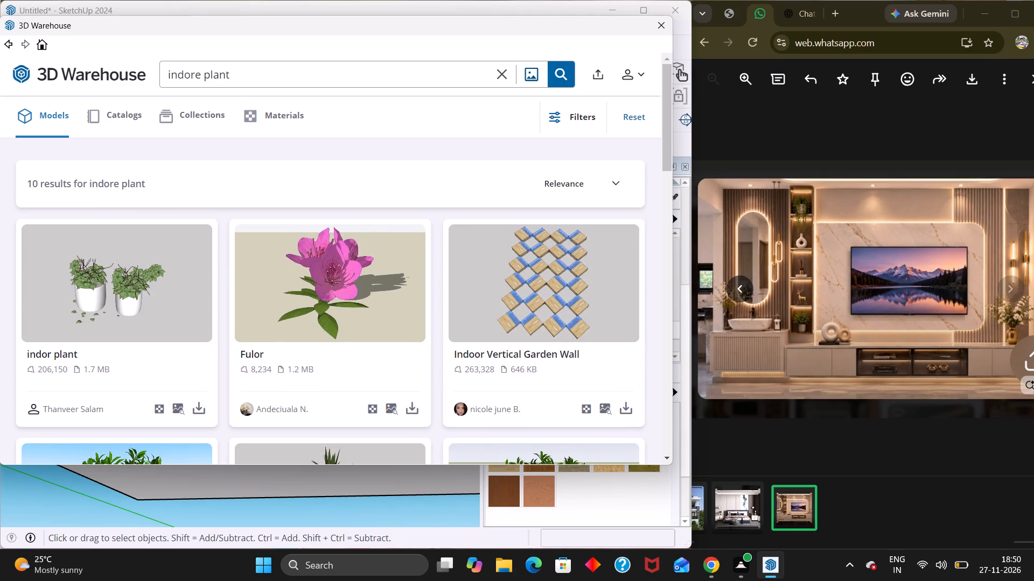
Shorten the 3D Warehouse search term to "plant" and run the search.
{"action": "left_click", "coordinate": [200, 76]}
{"action": "key", "text": "BackSpace"}
{"action": "key", "text": "BackSpace"}
{"action": "key", "text": "BackSpace"}
{"action": "key", "text": "BackSpace"}
{"action": "key", "text": "BackSpace"}
{"action": "key", "text": "BackSpace"}
{"action": "key", "text": "BackSpace"}
{"action": "key", "text": "BackSpace"}
{"action": "key", "text": "BackSpace"}
{"action": "key", "text": "BackSpace"}
{"action": "key", "text": "BackSpace"}
{"action": "key", "text": "BackSpace"}
{"action": "key", "text": "BackSpace"}
{"action": "key", "text": "BackSpace"}
{"action": "key", "text": "BackSpace"}
{"action": "key", "text": "BackSpace"}
{"action": "key", "text": "BackSpace"}
{"action": "key", "text": "Return"}
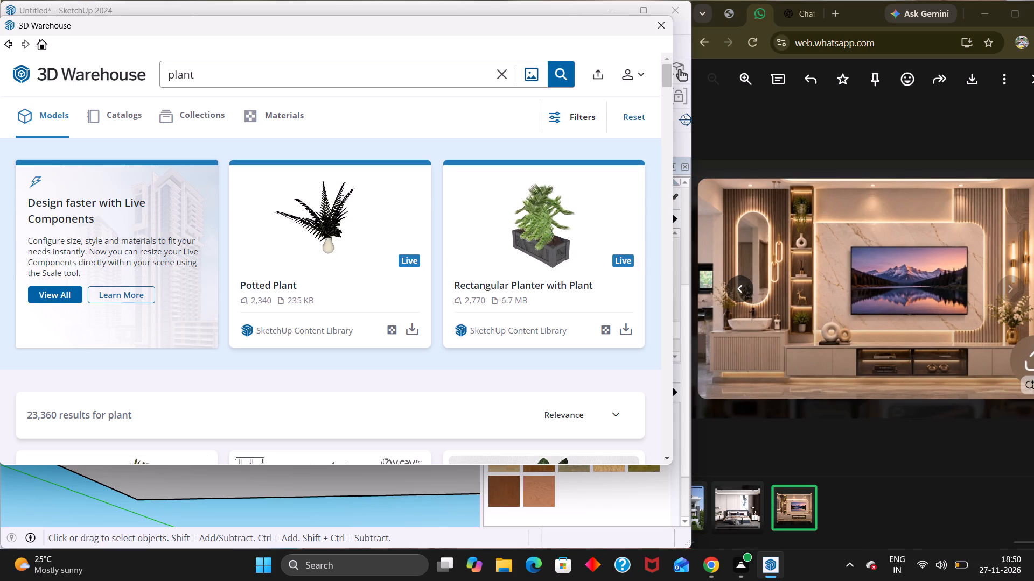
Look through the "plant" model results for small potted plants that suit the open shelves.
{"action": "scroll", "coordinate": [336, 122], "scroll_direction": "down", "scroll_amount": 4}
{"action": "scroll", "coordinate": [288, 162], "scroll_direction": "down", "scroll_amount": 3}
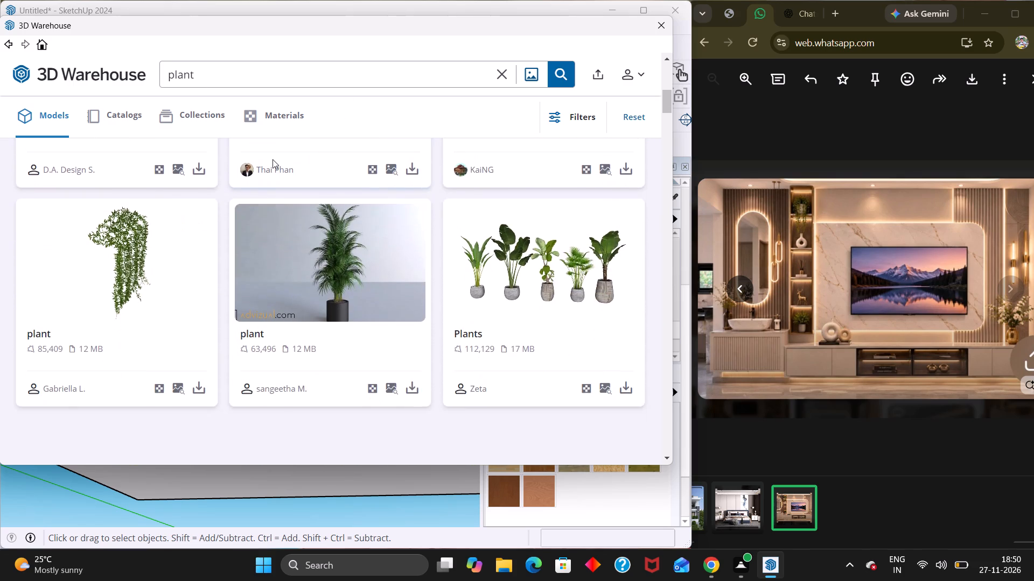
{"action": "scroll", "coordinate": [273, 159], "scroll_direction": "down", "scroll_amount": 11}
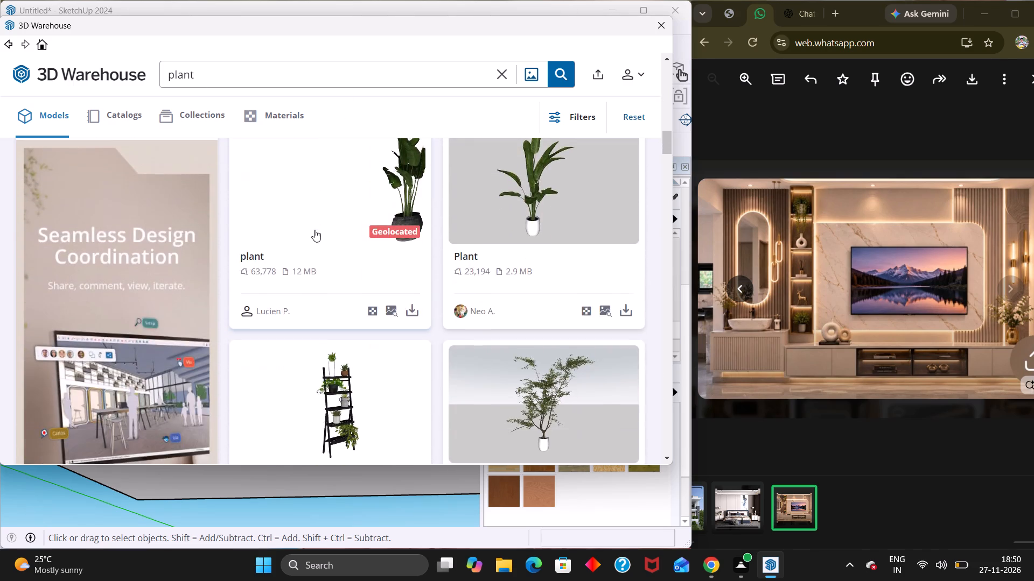
{"action": "scroll", "coordinate": [316, 238], "scroll_direction": "down", "scroll_amount": 9}
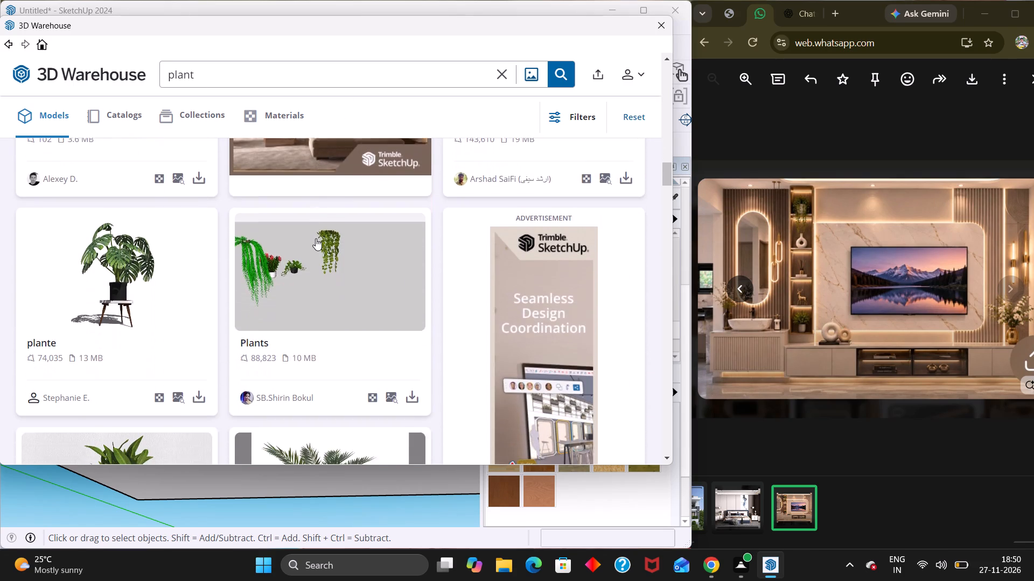
{"action": "scroll", "coordinate": [316, 238], "scroll_direction": "down", "scroll_amount": 8}
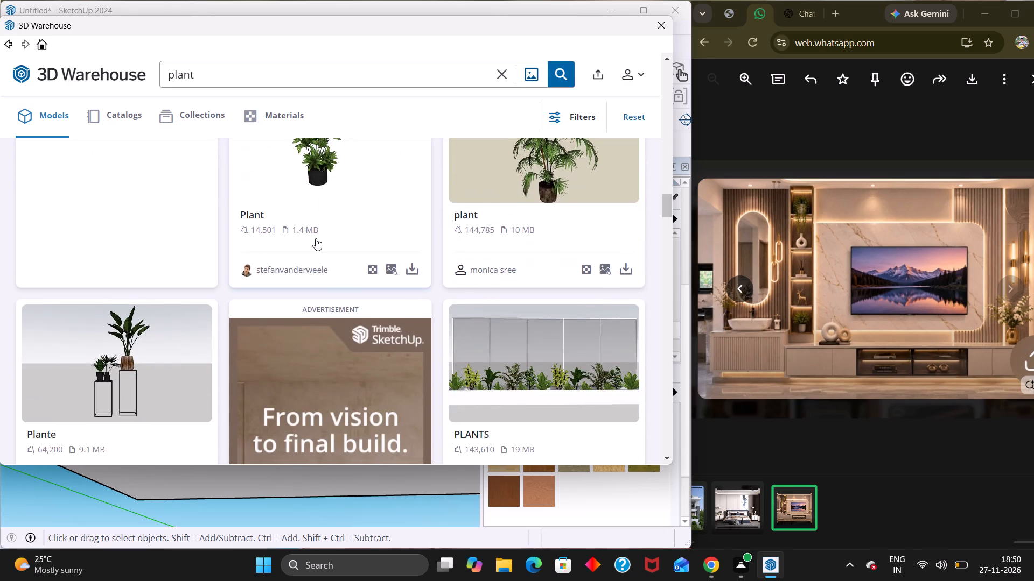
{"action": "scroll", "coordinate": [316, 238], "scroll_direction": "down", "scroll_amount": 9}
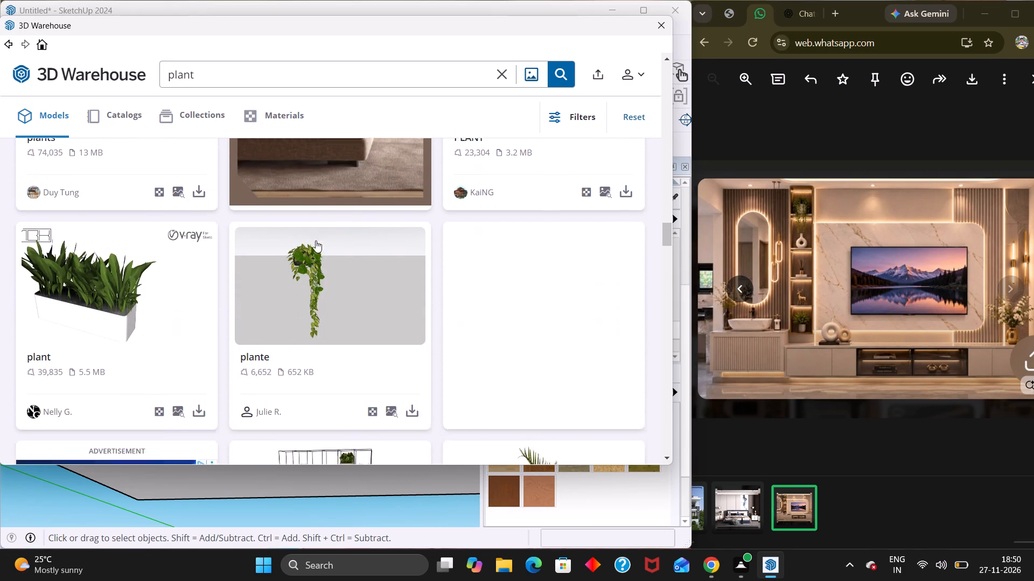
{"action": "scroll", "coordinate": [316, 242], "scroll_direction": "down", "scroll_amount": 7}
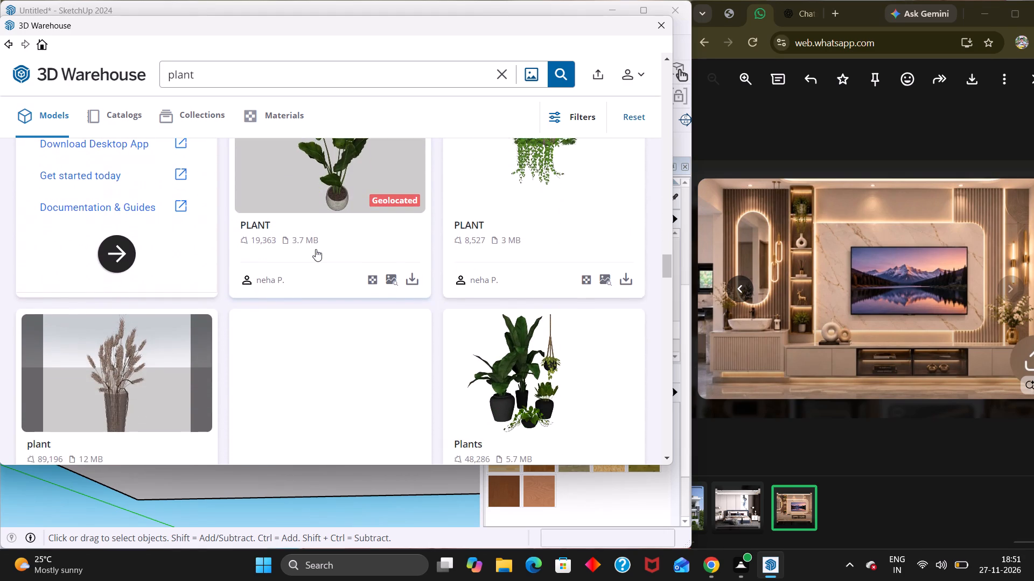
{"action": "scroll", "coordinate": [316, 249], "scroll_direction": "down", "scroll_amount": 8}
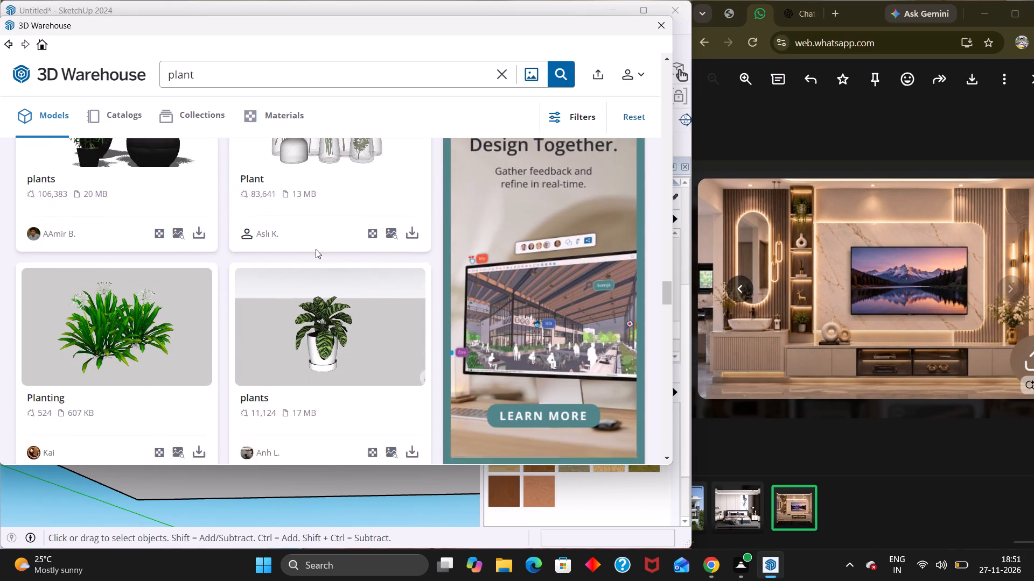
{"action": "scroll", "coordinate": [316, 249], "scroll_direction": "down", "scroll_amount": 6}
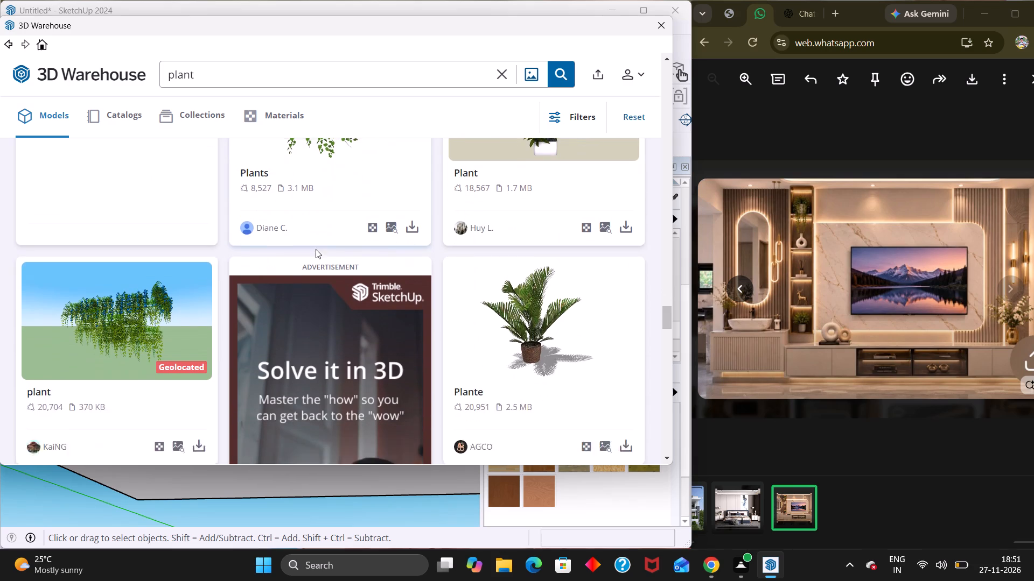
{"action": "scroll", "coordinate": [316, 249], "scroll_direction": "down", "scroll_amount": 7}
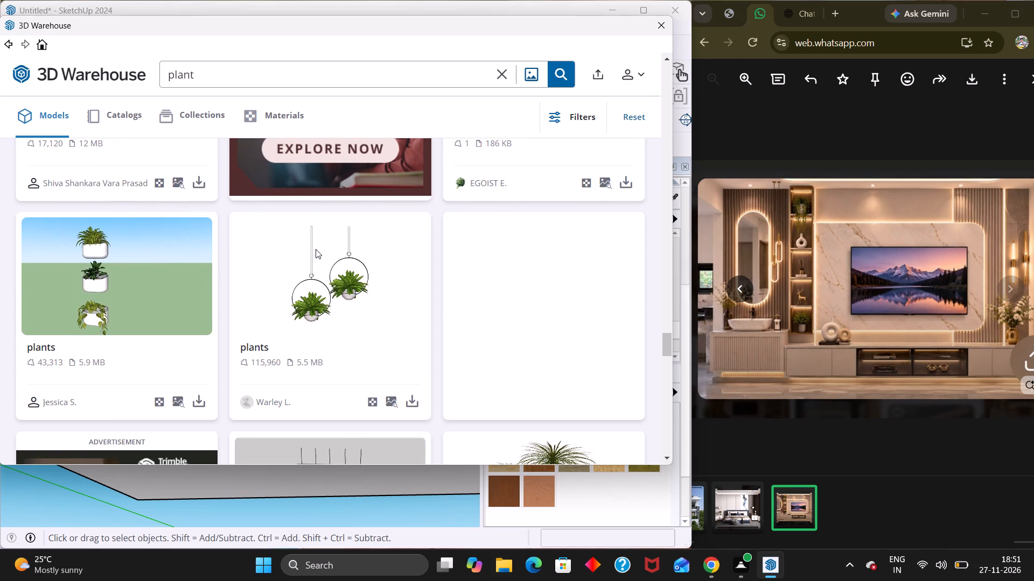
{"action": "scroll", "coordinate": [140, 303], "scroll_direction": "up", "scroll_amount": 1}
{"action": "scroll", "coordinate": [105, 322], "scroll_direction": "down", "scroll_amount": 3}
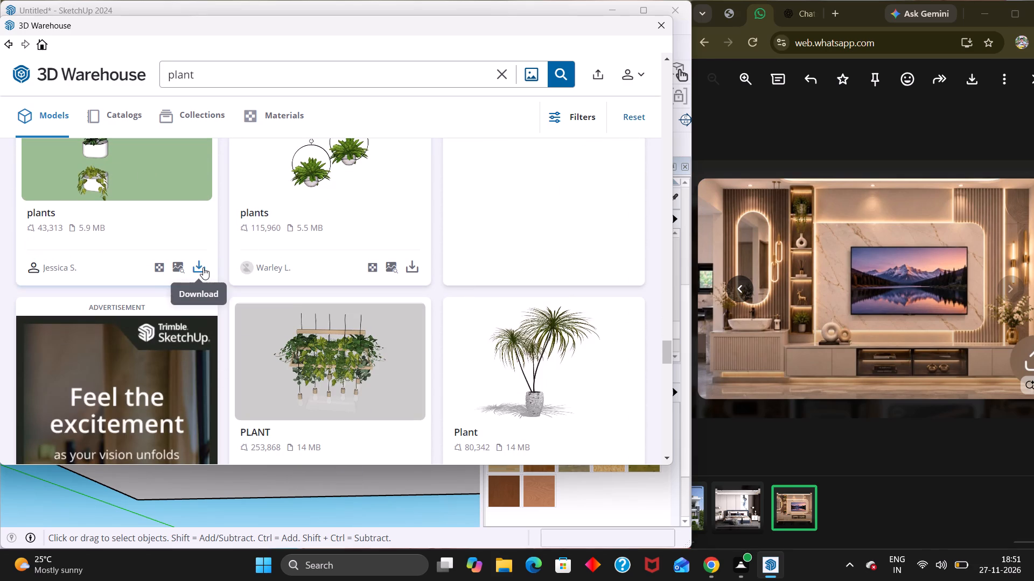
Load the "plants" model with three white-potted plants directly into the model and place it outside the room near the origin.
{"action": "left_click", "coordinate": [203, 267]}
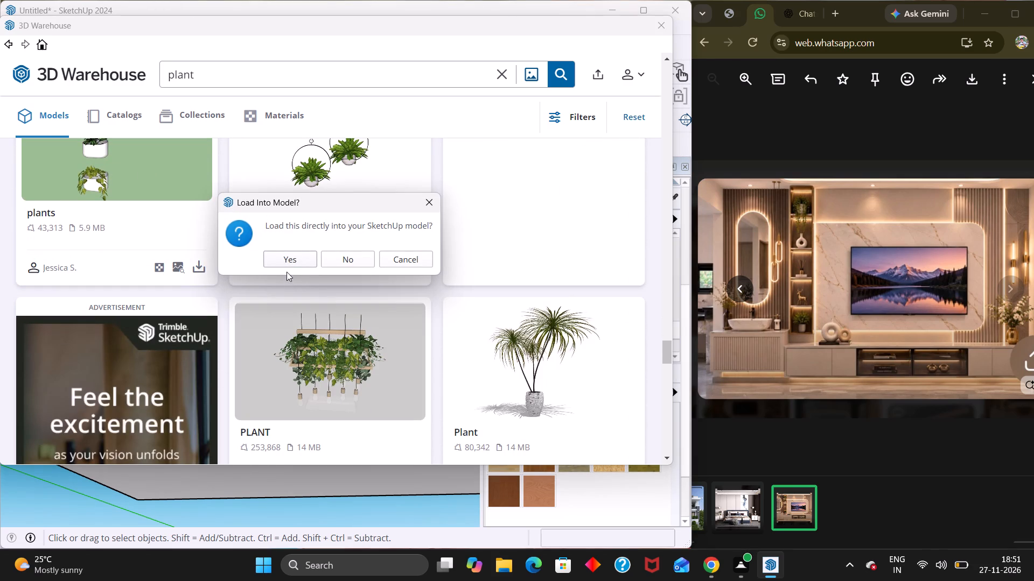
{"action": "left_click", "coordinate": [286, 258]}
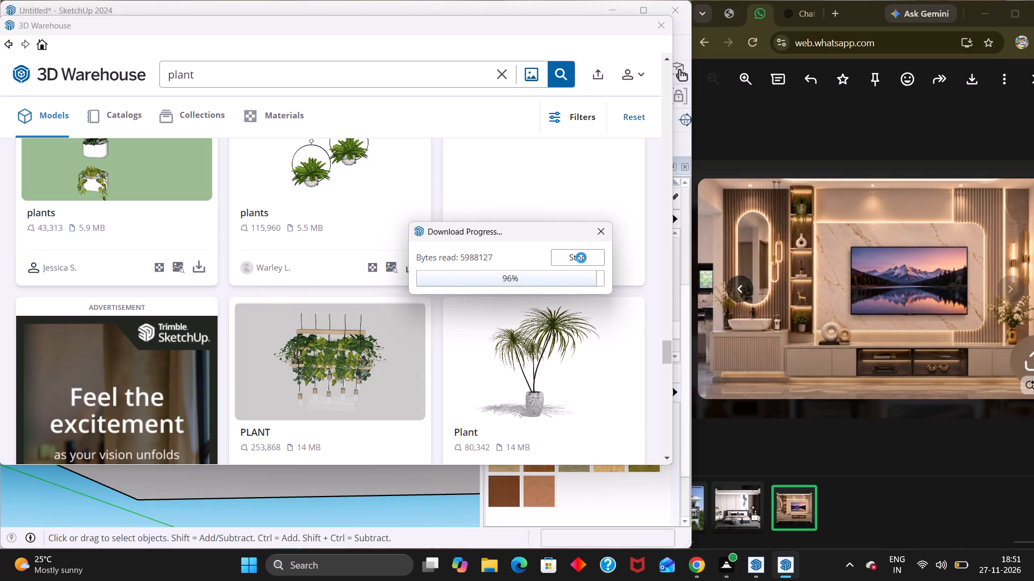
{"action": "scroll", "coordinate": [408, 367], "scroll_direction": "down", "scroll_amount": 7}
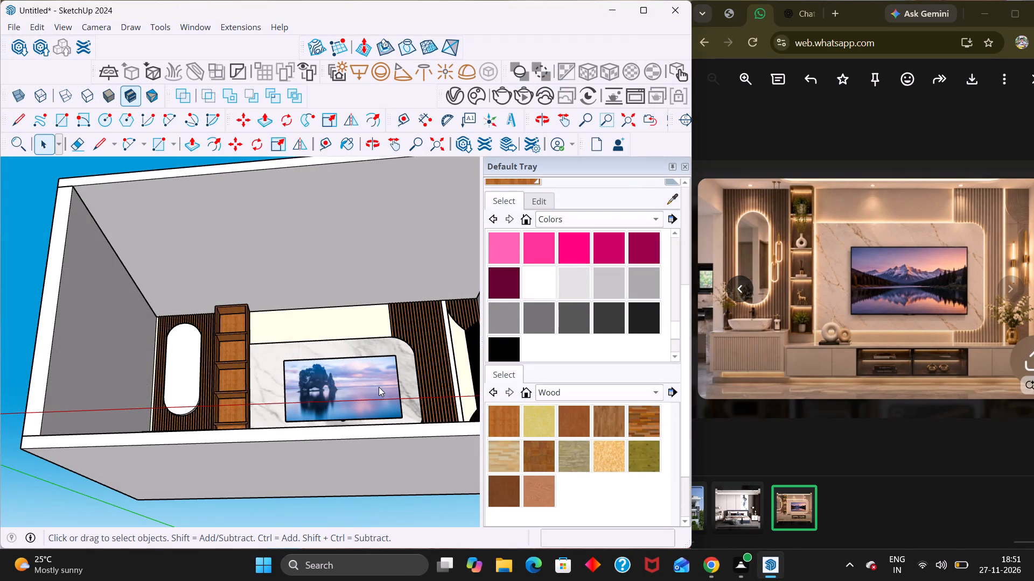
{"action": "scroll", "coordinate": [379, 387], "scroll_direction": "down", "scroll_amount": 2}
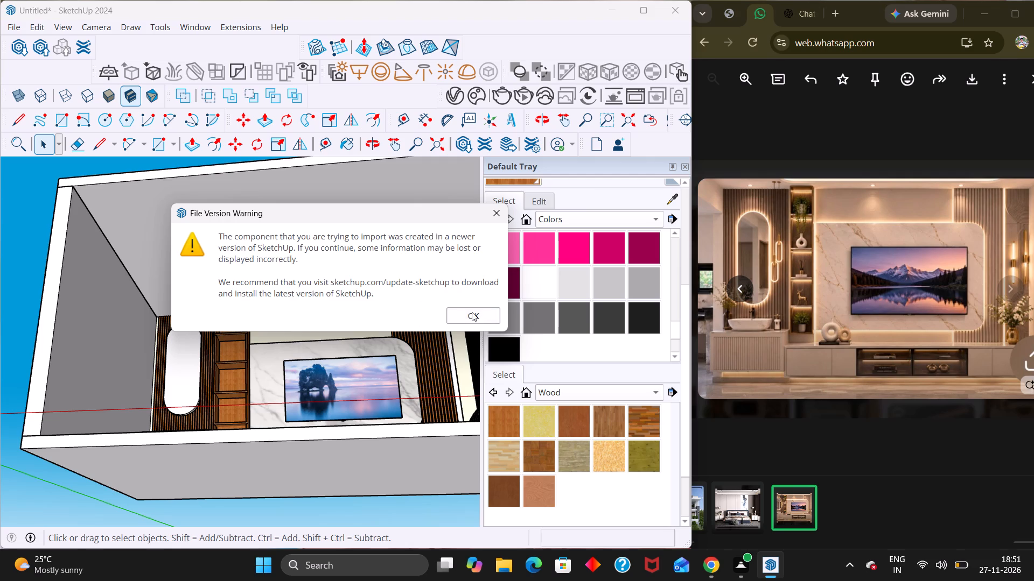
{"action": "left_click", "coordinate": [472, 312]}
{"action": "scroll", "coordinate": [197, 441], "scroll_direction": "down", "scroll_amount": 4}
{"action": "scroll", "coordinate": [296, 405], "scroll_direction": "down", "scroll_amount": 8}
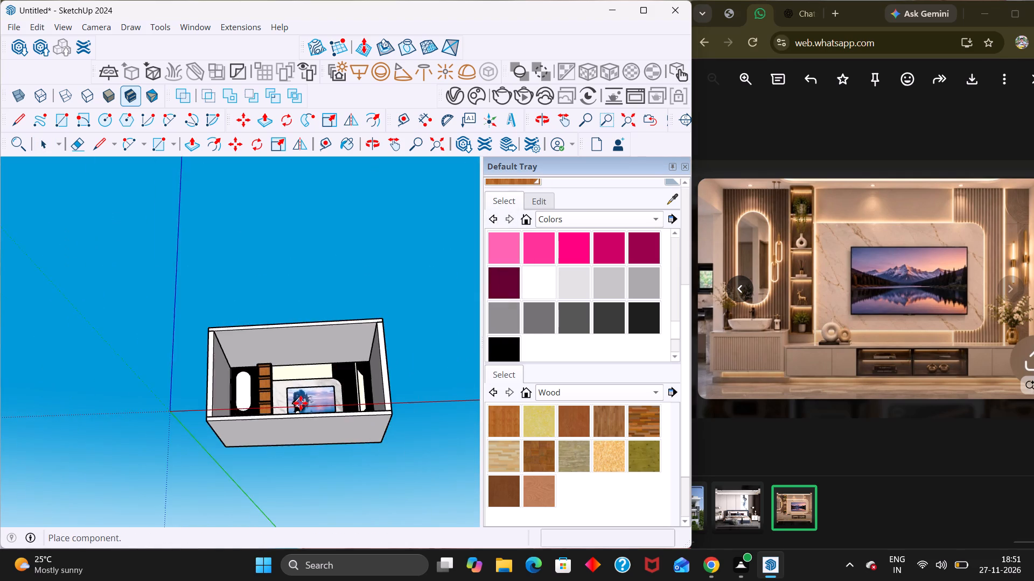
{"action": "middle_click_drag", "start_coordinate": [301, 403], "coordinate": [305, 507]}
{"action": "scroll", "coordinate": [305, 513], "scroll_direction": "up", "scroll_amount": 1}
{"action": "scroll", "coordinate": [266, 367], "scroll_direction": "up", "scroll_amount": 13}
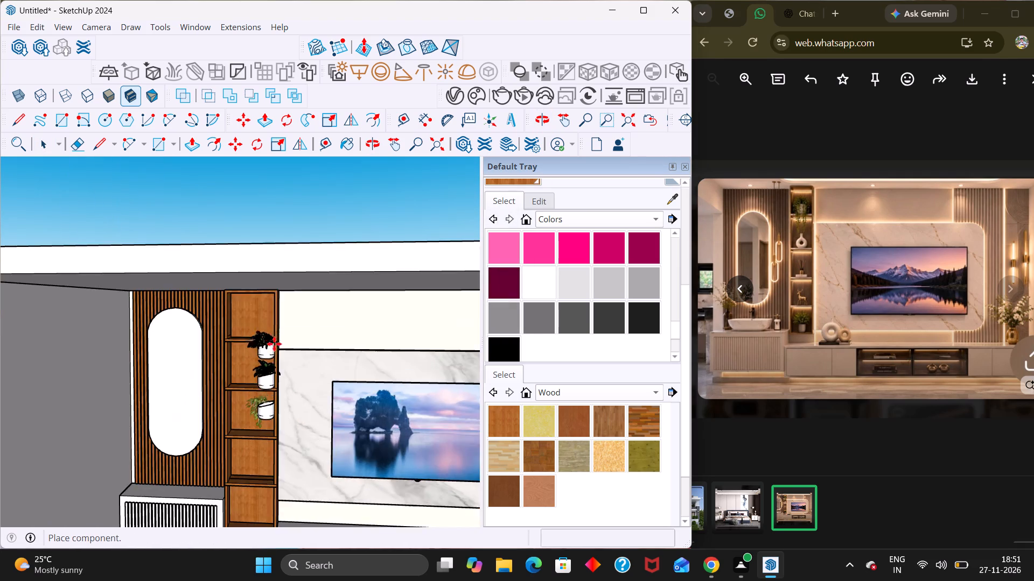
{"action": "scroll", "coordinate": [274, 344], "scroll_direction": "up", "scroll_amount": 11}
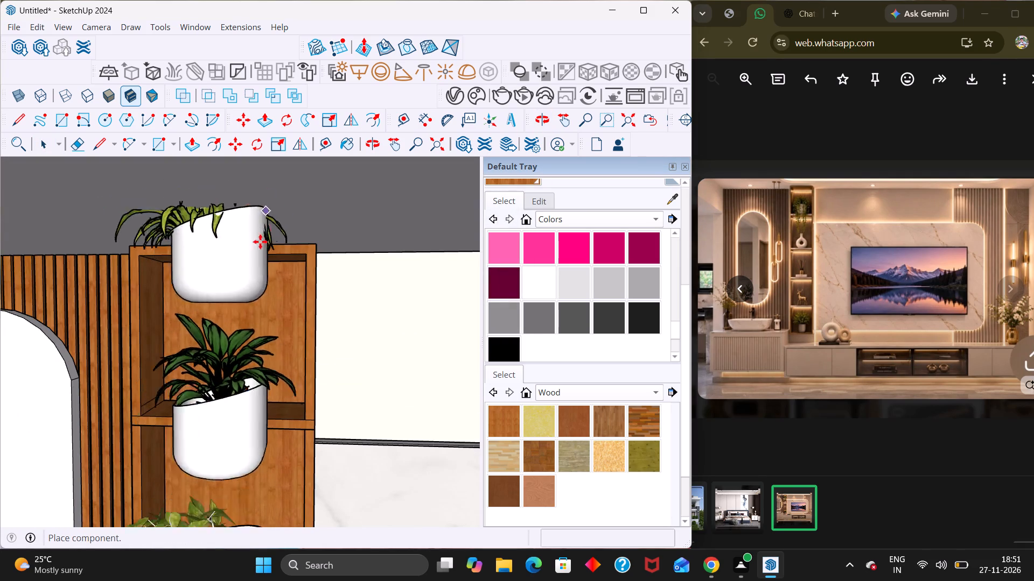
{"action": "scroll", "coordinate": [245, 346], "scroll_direction": "down", "scroll_amount": 17}
{"action": "scroll", "coordinate": [257, 301], "scroll_direction": "up", "scroll_amount": 1}
{"action": "scroll", "coordinate": [257, 301], "scroll_direction": "down", "scroll_amount": 8}
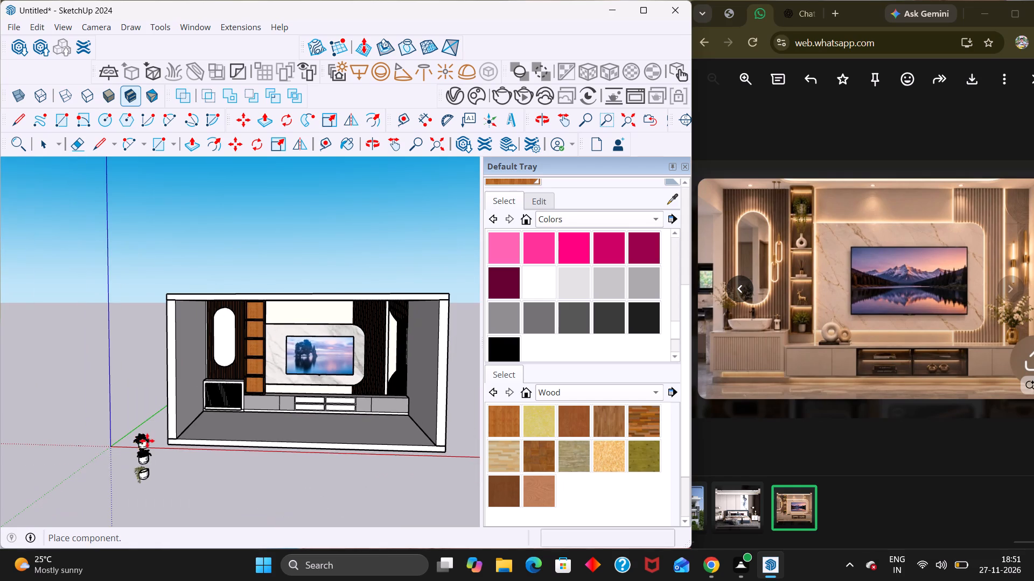
{"action": "left_click", "coordinate": [89, 410]}
{"action": "scroll", "coordinate": [89, 414], "scroll_direction": "up", "scroll_amount": 2}
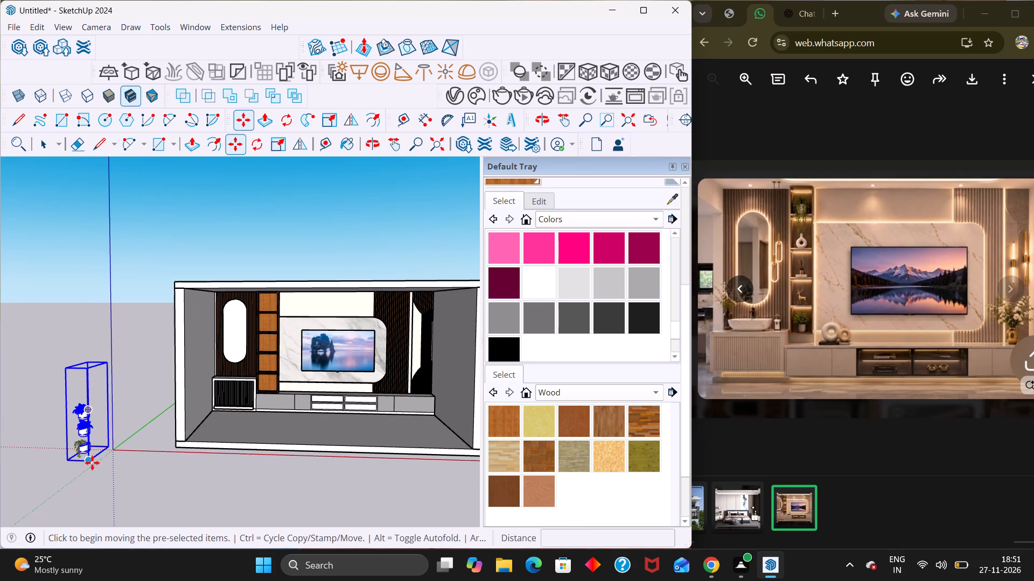
{"action": "scroll", "coordinate": [92, 463], "scroll_direction": "up", "scroll_amount": 1}
{"action": "key", "text": "space"}
{"action": "left_click", "coordinate": [107, 485]}
Inside the three-plant component, move the lowest trailing plant together with its pot into a lower compartment of the open shelf unit.
{"action": "scroll", "coordinate": [80, 474], "scroll_direction": "up", "scroll_amount": 10}
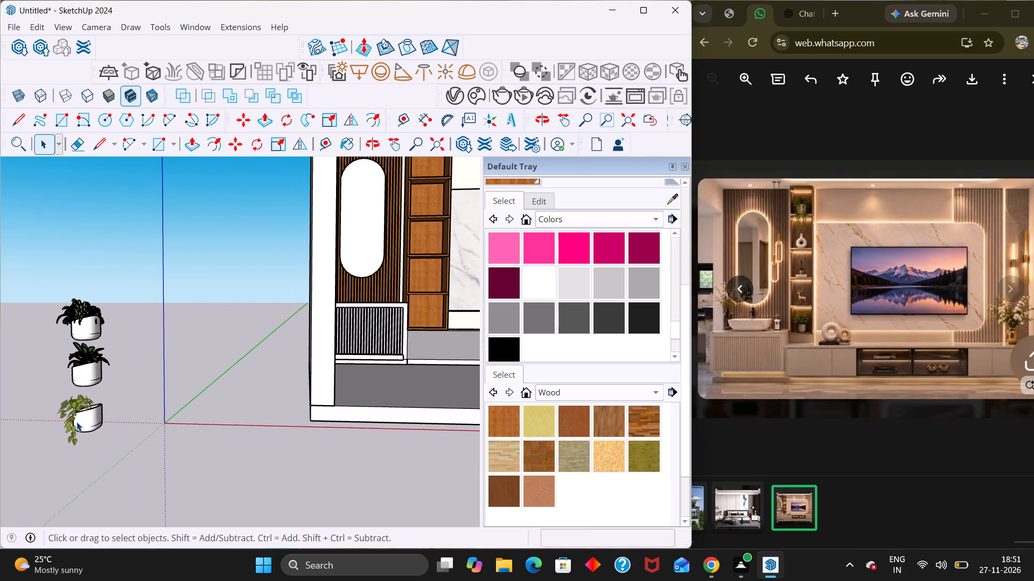
{"action": "left_click", "coordinate": [76, 422]}
{"action": "scroll", "coordinate": [85, 418], "scroll_direction": "up", "scroll_amount": 3}
{"action": "double_click", "coordinate": [85, 418]}
{"action": "left_click", "coordinate": [85, 418]}
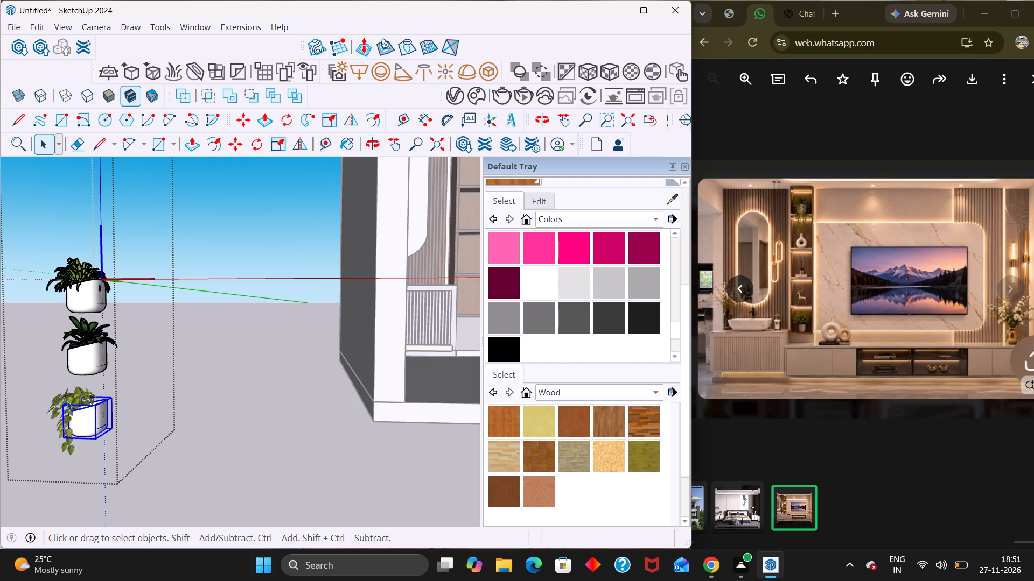
{"action": "left_click", "coordinate": [68, 403], "text": "ctrl"}
{"action": "scroll", "coordinate": [78, 405], "scroll_direction": "up", "scroll_amount": 6, "text": "ctrl"}
{"action": "middle_click_drag", "start_coordinate": [93, 428], "coordinate": [131, 436]}
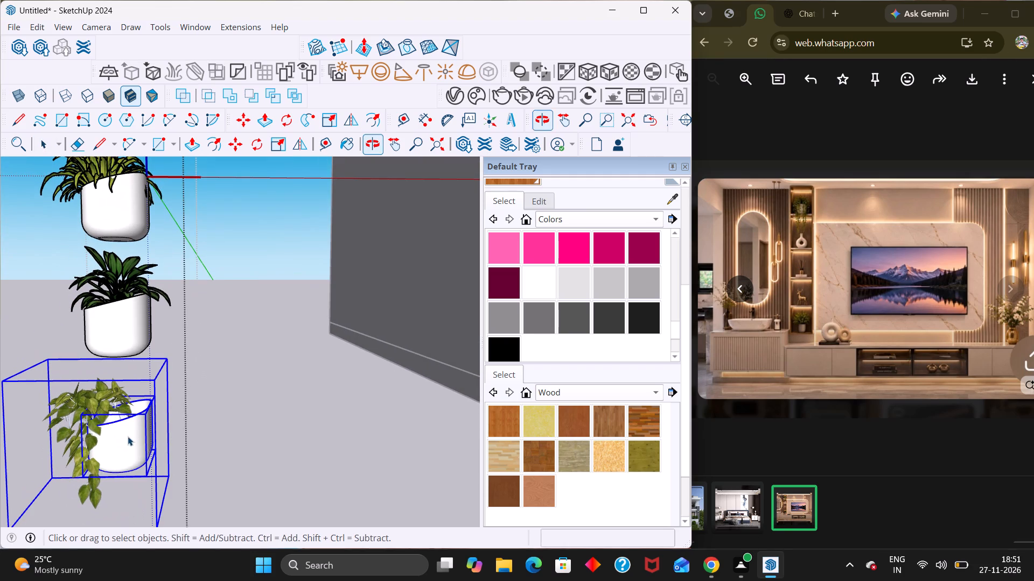
{"action": "key", "text": "m"}
{"action": "scroll", "coordinate": [128, 439], "scroll_direction": "down", "scroll_amount": 5}
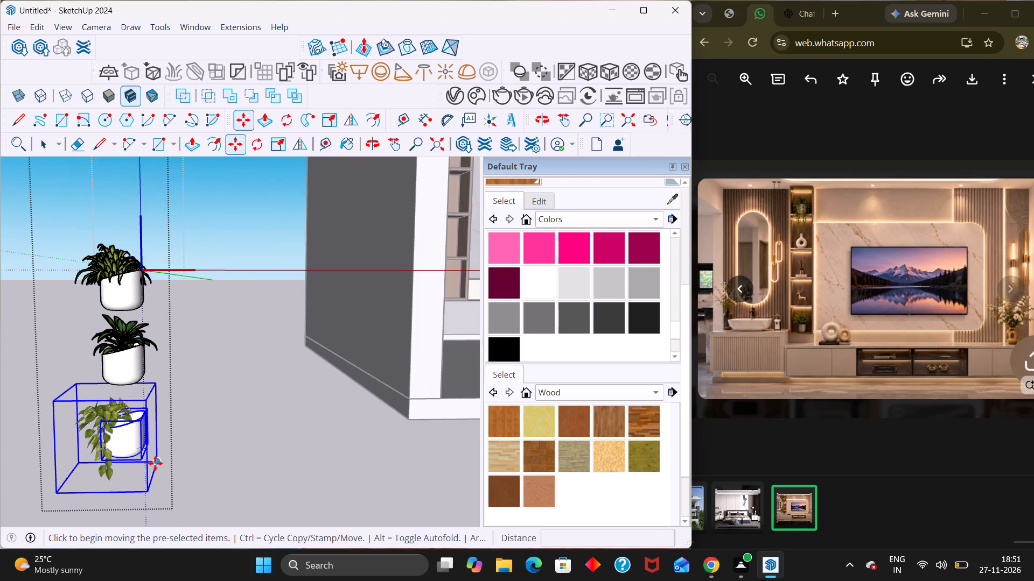
{"action": "left_click", "coordinate": [155, 463]}
{"action": "scroll", "coordinate": [90, 474], "scroll_direction": "down", "scroll_amount": 10}
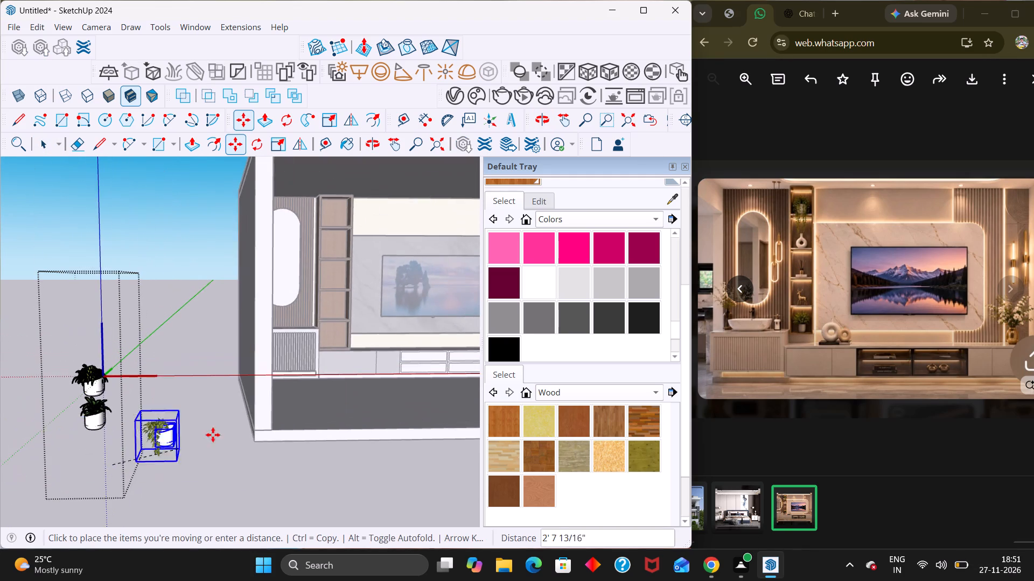
{"action": "scroll", "coordinate": [391, 357], "scroll_direction": "up", "scroll_amount": 5}
{"action": "middle_click_drag", "start_coordinate": [355, 287], "coordinate": [268, 328]}
{"action": "scroll", "coordinate": [268, 328], "scroll_direction": "down", "scroll_amount": 4}
{"action": "scroll", "coordinate": [317, 175], "scroll_direction": "up", "scroll_amount": 1}
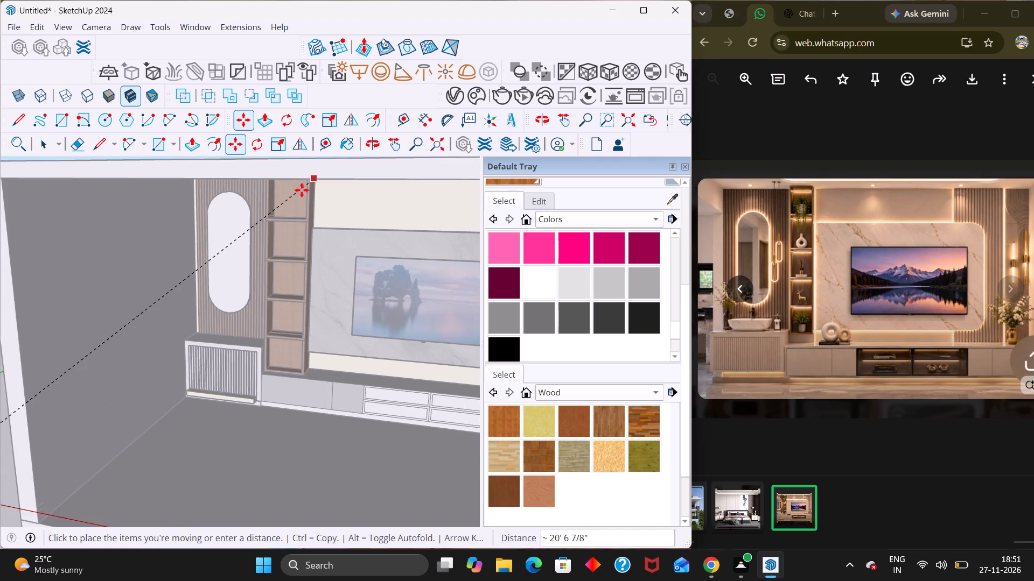
{"action": "scroll", "coordinate": [302, 190], "scroll_direction": "up", "scroll_amount": 3}
{"action": "middle_click_drag", "start_coordinate": [288, 210], "coordinate": [312, 122]}
{"action": "scroll", "coordinate": [239, 303], "scroll_direction": "down", "scroll_amount": 1}
{"action": "scroll", "coordinate": [312, 122], "scroll_direction": "up", "scroll_amount": 5}
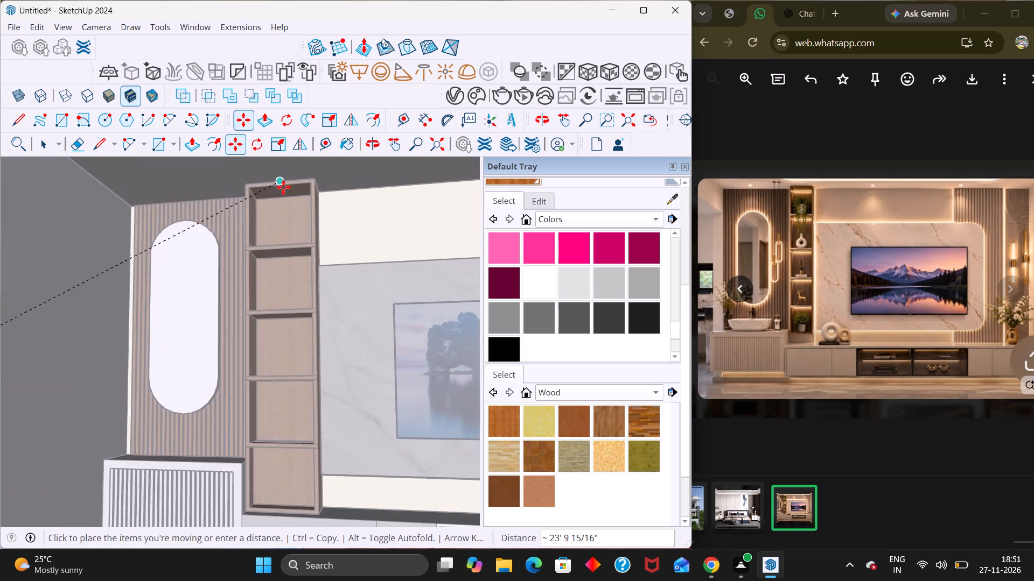
{"action": "scroll", "coordinate": [283, 187], "scroll_direction": "up", "scroll_amount": 8}
{"action": "scroll", "coordinate": [269, 403], "scroll_direction": "down", "scroll_amount": 4}
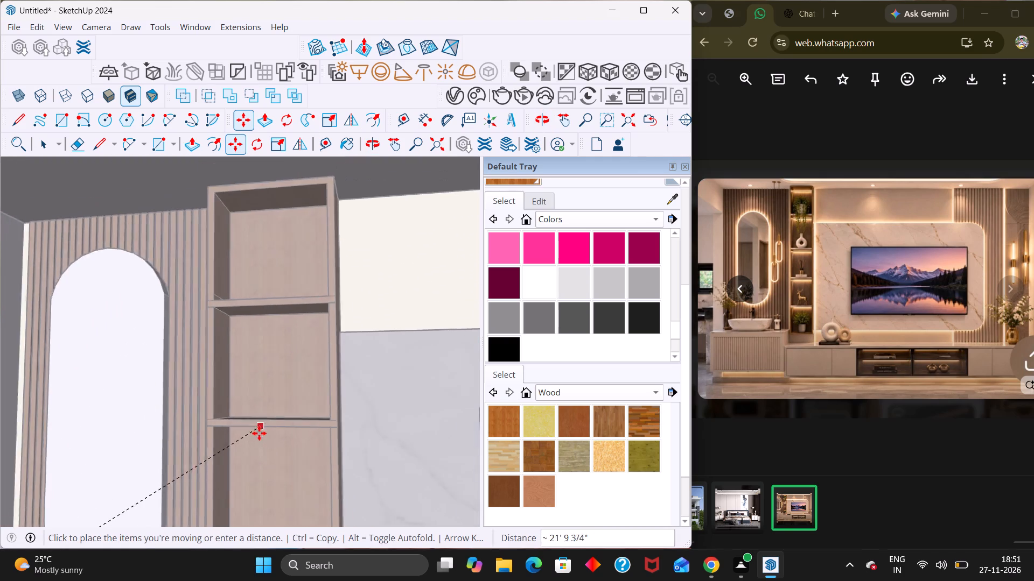
{"action": "scroll", "coordinate": [259, 433], "scroll_direction": "down", "scroll_amount": 7}
{"action": "scroll", "coordinate": [159, 450], "scroll_direction": "down", "scroll_amount": 10}
{"action": "scroll", "coordinate": [185, 482], "scroll_direction": "up", "scroll_amount": 2}
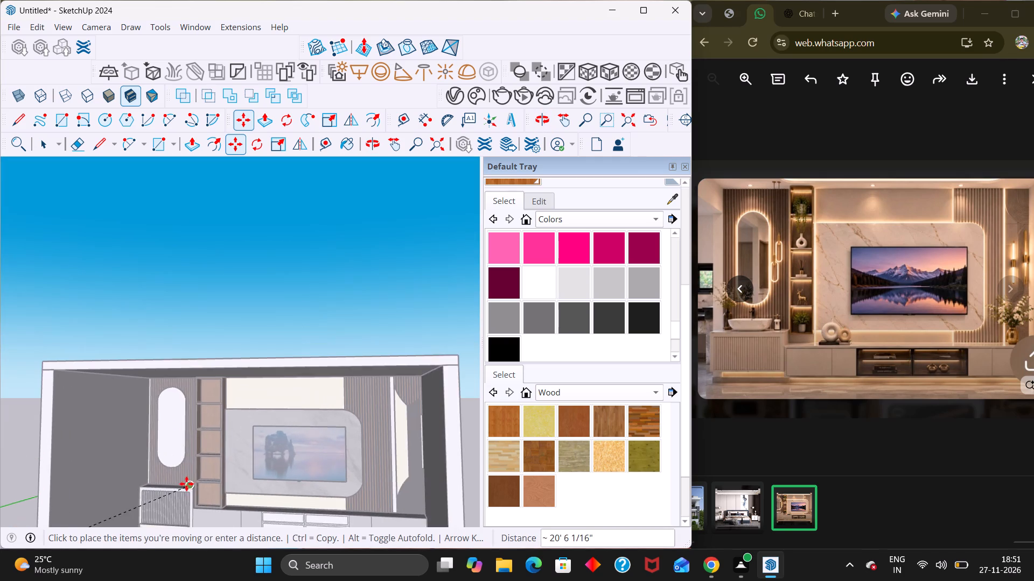
{"action": "scroll", "coordinate": [186, 484], "scroll_direction": "up", "scroll_amount": 3}
{"action": "scroll", "coordinate": [246, 445], "scroll_direction": "down", "scroll_amount": 4}
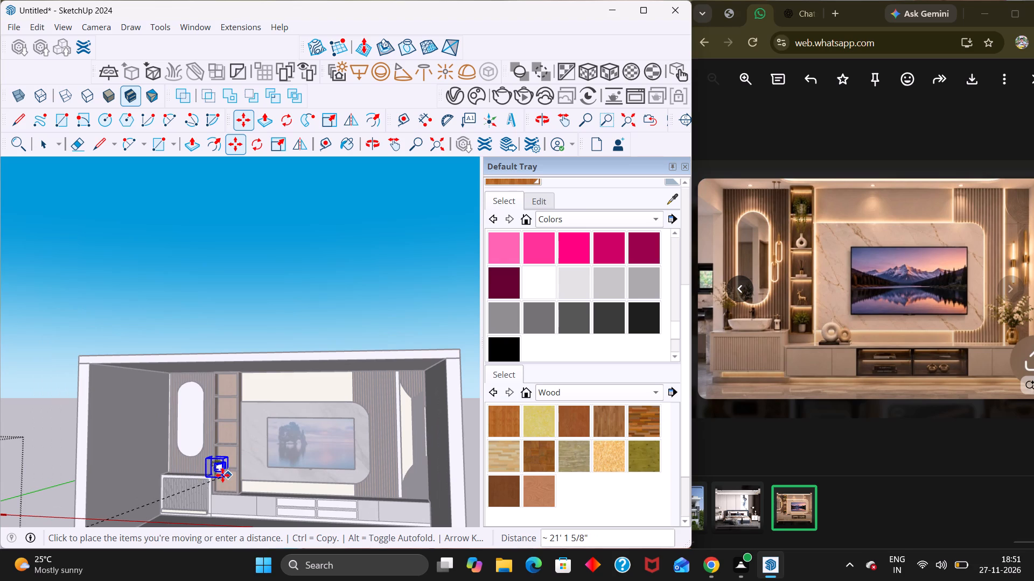
{"action": "left_click", "coordinate": [236, 466]}
Move the trailing plant and its pot straight up to the top compartment of the shelf unit.
{"action": "scroll", "coordinate": [249, 442], "scroll_direction": "up", "scroll_amount": 4}
{"action": "scroll", "coordinate": [247, 448], "scroll_direction": "down", "scroll_amount": 1}
{"action": "scroll", "coordinate": [242, 462], "scroll_direction": "up", "scroll_amount": 3}
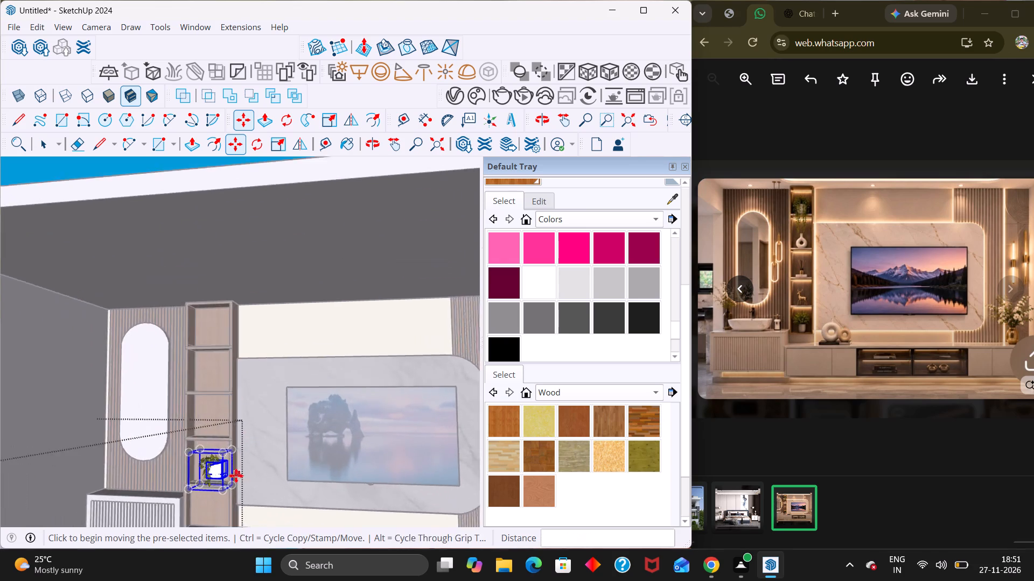
{"action": "scroll", "coordinate": [236, 476], "scroll_direction": "up", "scroll_amount": 6}
{"action": "middle_click_drag", "start_coordinate": [231, 488], "coordinate": [245, 512]}
{"action": "key", "text": "m"}
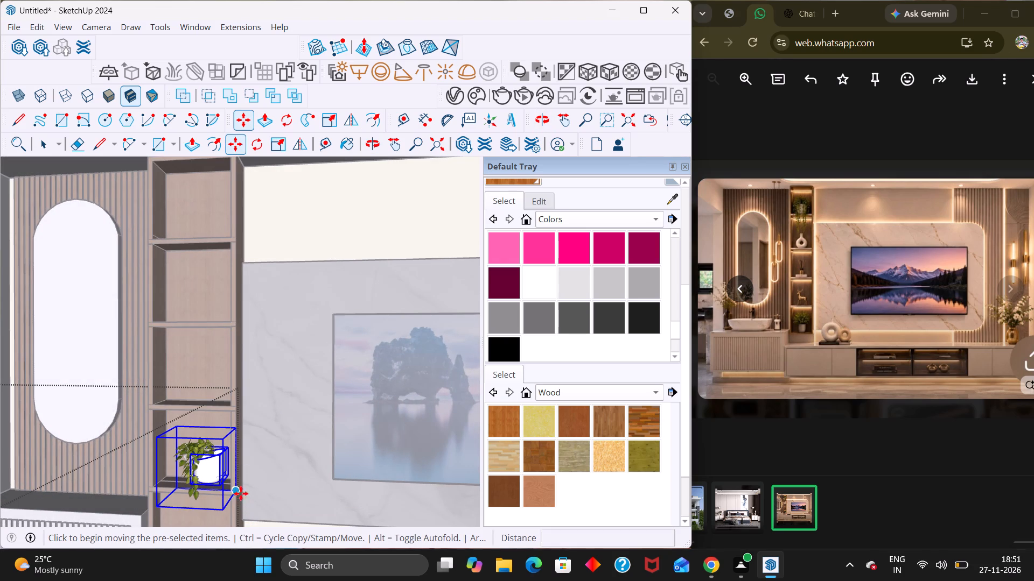
{"action": "left_click", "coordinate": [225, 507]}
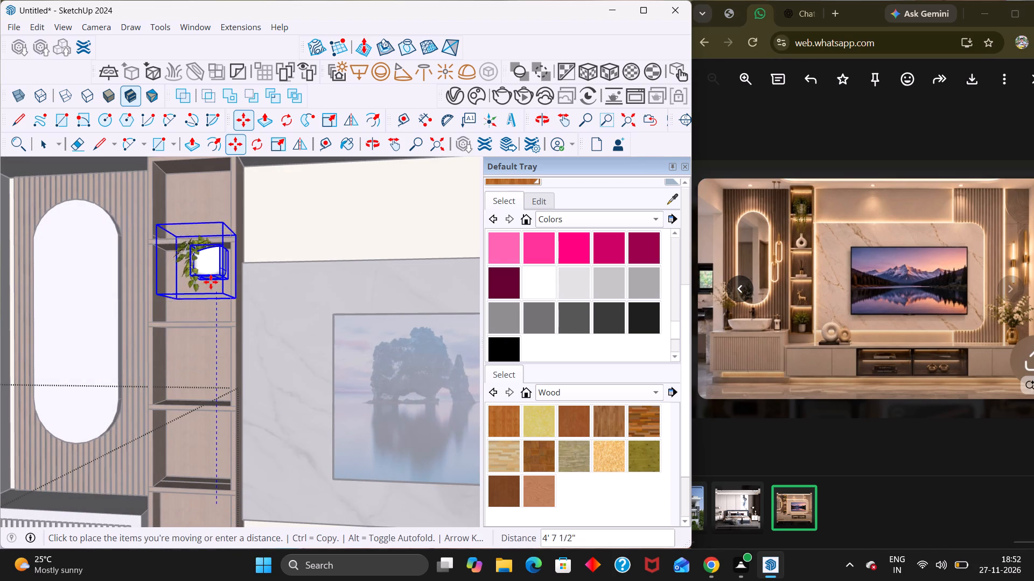
{"action": "left_click", "coordinate": [201, 240]}
Examine how the trailing plant sits in the top shelf compartment.
{"action": "middle_click_drag", "start_coordinate": [203, 254], "coordinate": [219, 364]}
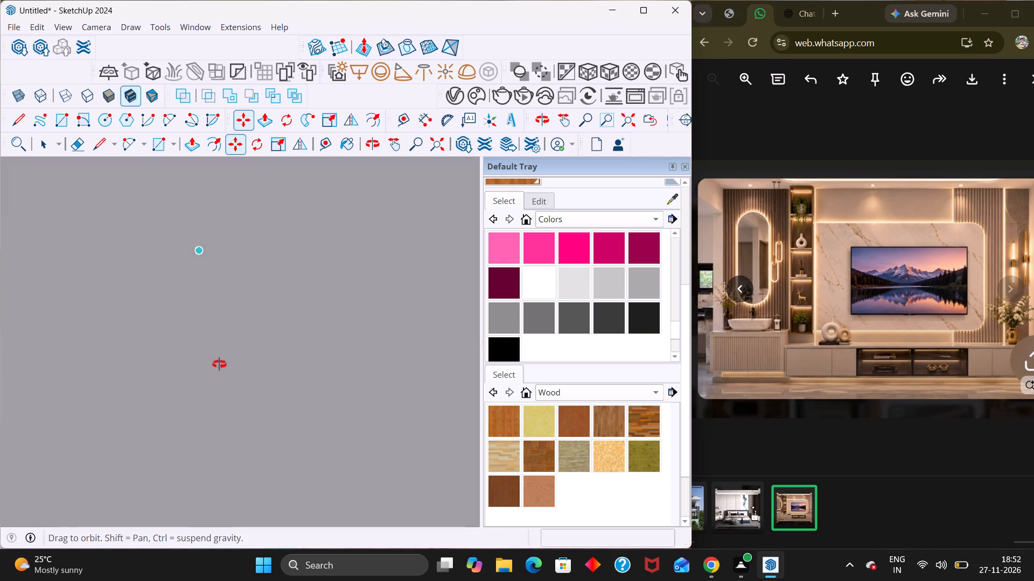
{"action": "middle_click_drag", "start_coordinate": [219, 364], "coordinate": [220, 356]}
{"action": "key", "text": "shift+z"}
{"action": "scroll", "coordinate": [232, 282], "scroll_direction": "up", "scroll_amount": 3}
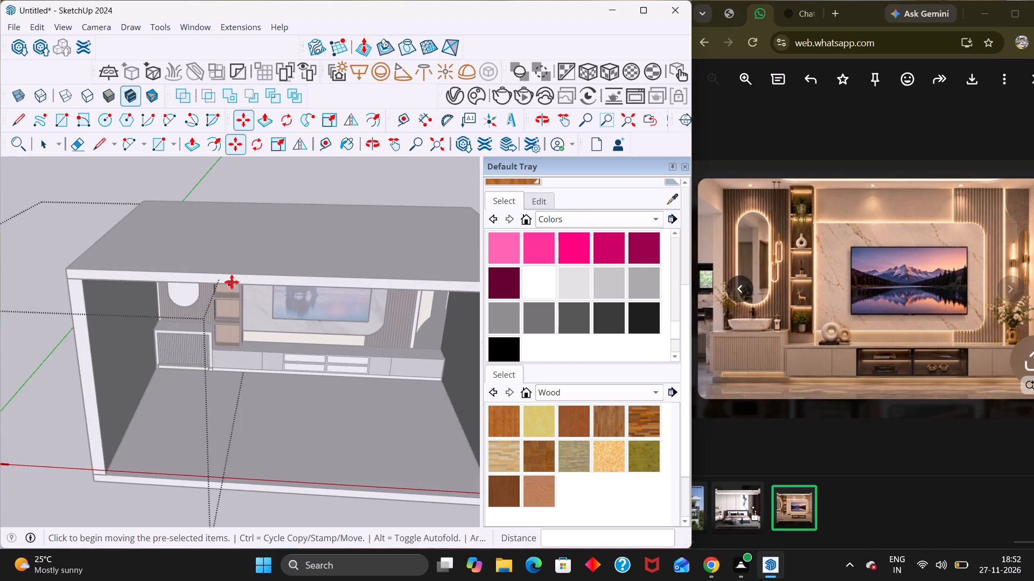
{"action": "middle_click_drag", "start_coordinate": [218, 317], "coordinate": [227, 272]}
{"action": "scroll", "coordinate": [227, 280], "scroll_direction": "up", "scroll_amount": 13}
{"action": "scroll", "coordinate": [225, 217], "scroll_direction": "up", "scroll_amount": 1}
{"action": "scroll", "coordinate": [225, 217], "scroll_direction": "down", "scroll_amount": 4}
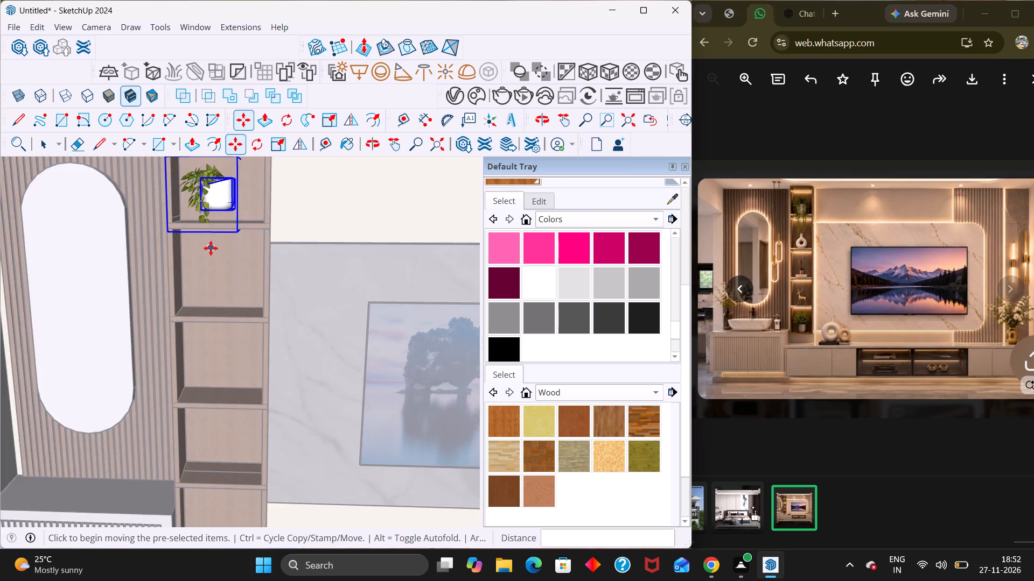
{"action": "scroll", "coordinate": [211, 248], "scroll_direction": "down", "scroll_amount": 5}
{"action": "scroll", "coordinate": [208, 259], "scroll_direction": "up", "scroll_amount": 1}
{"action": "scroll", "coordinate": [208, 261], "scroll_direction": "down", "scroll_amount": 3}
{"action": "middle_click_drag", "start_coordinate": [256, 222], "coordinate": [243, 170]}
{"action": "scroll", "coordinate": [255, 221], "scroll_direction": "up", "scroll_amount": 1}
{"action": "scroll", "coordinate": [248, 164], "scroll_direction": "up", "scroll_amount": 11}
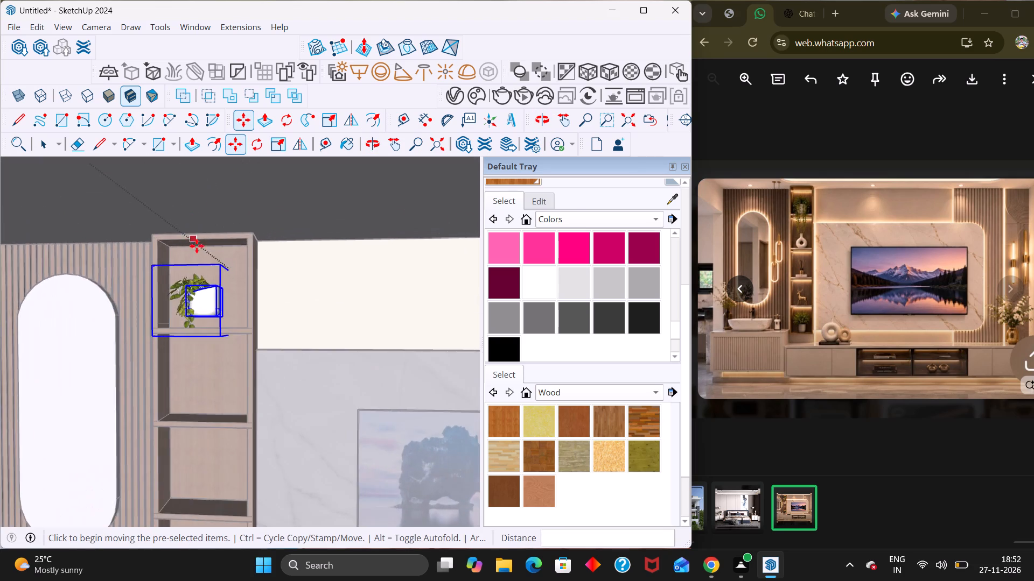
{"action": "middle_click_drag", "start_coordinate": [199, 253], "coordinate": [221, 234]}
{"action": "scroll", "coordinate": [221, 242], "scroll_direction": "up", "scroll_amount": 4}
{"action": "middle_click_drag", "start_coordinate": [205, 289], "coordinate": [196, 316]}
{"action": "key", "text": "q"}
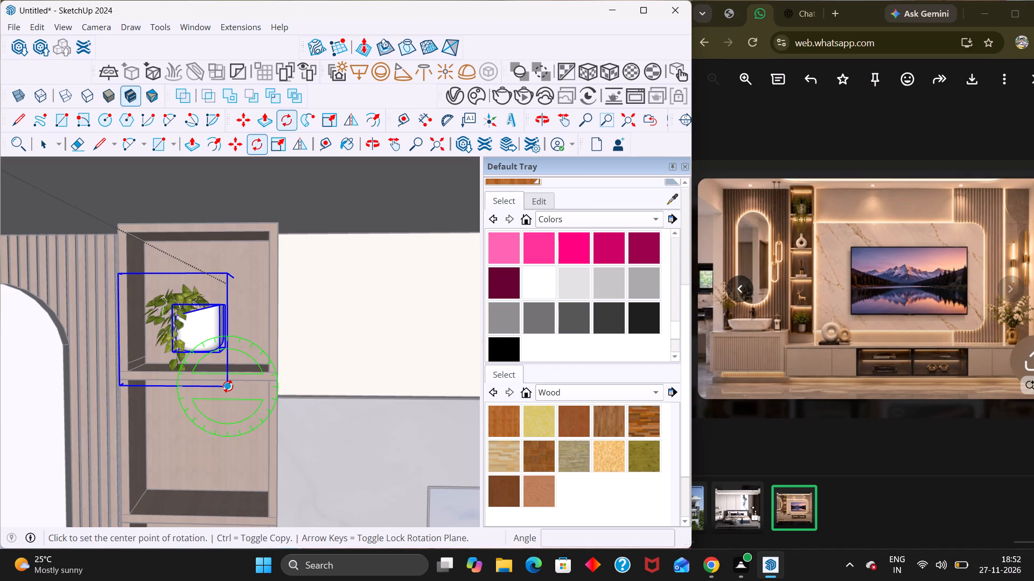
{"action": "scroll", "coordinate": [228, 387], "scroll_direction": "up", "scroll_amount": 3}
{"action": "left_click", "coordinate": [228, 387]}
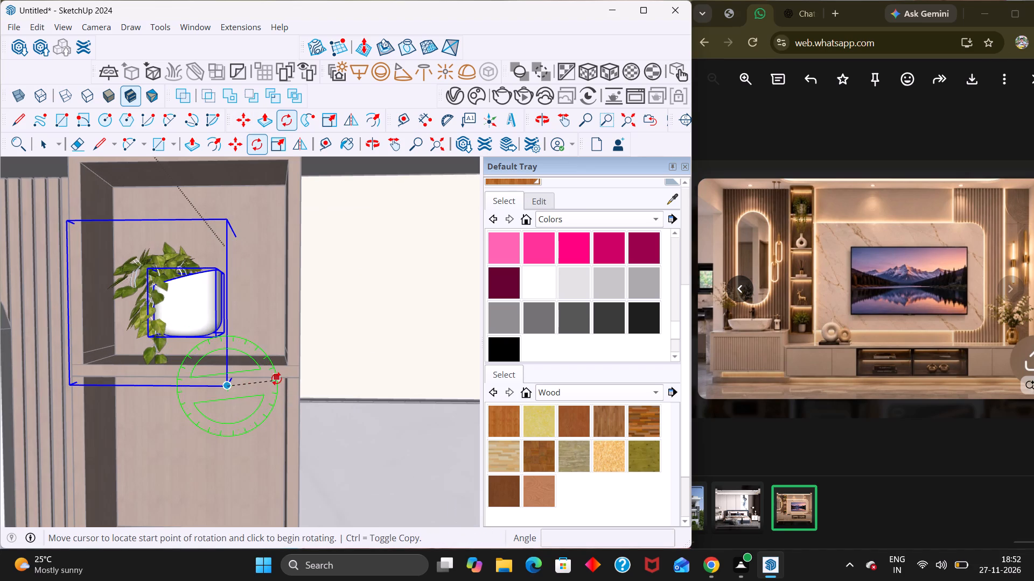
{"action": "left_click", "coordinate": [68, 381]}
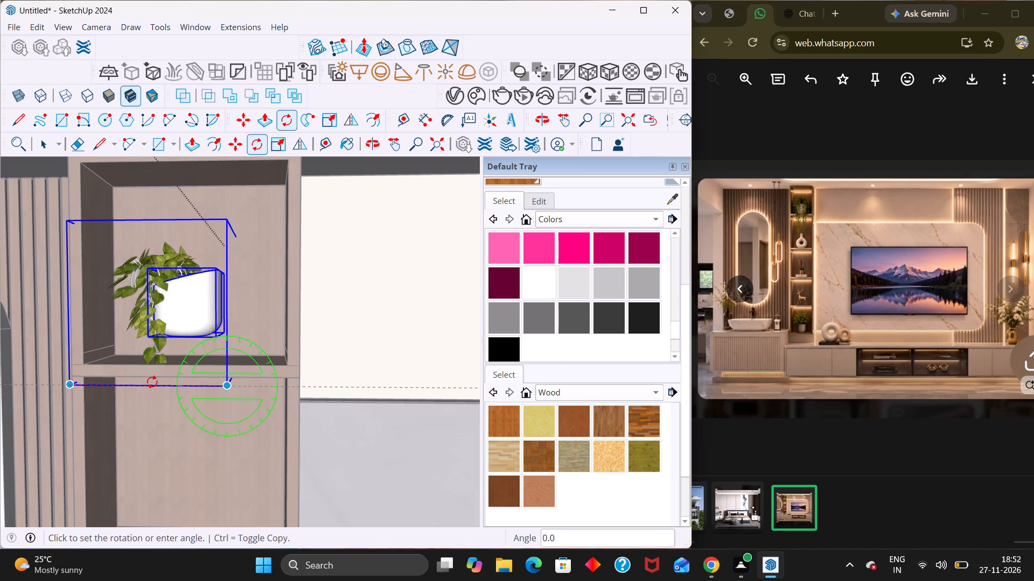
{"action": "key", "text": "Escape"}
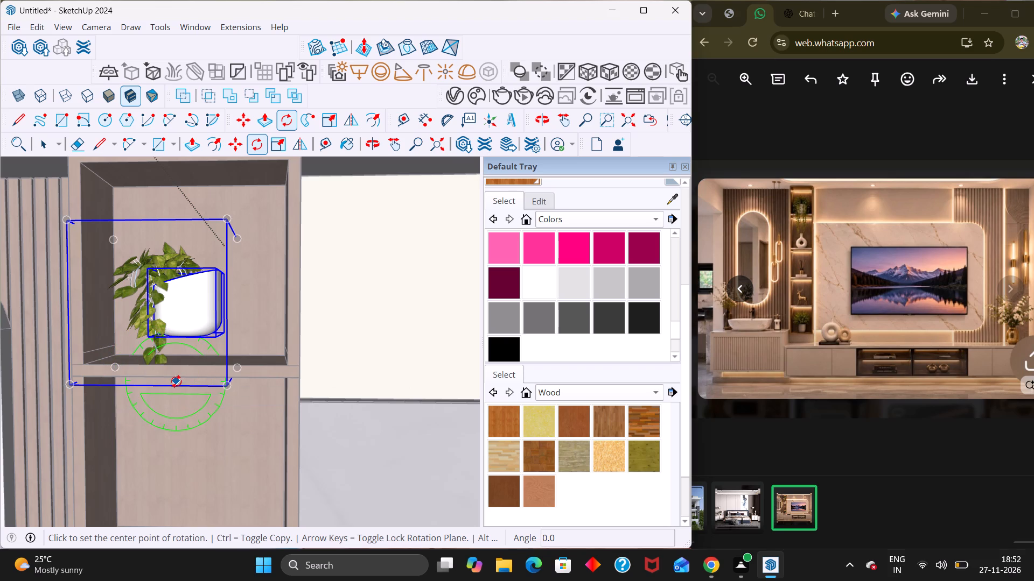
Rotate the trailing plant and its pot about 89° around the vertical axis so its broad side faces the room.
{"action": "key", "text": "Up"}
{"action": "left_click", "coordinate": [223, 384]}
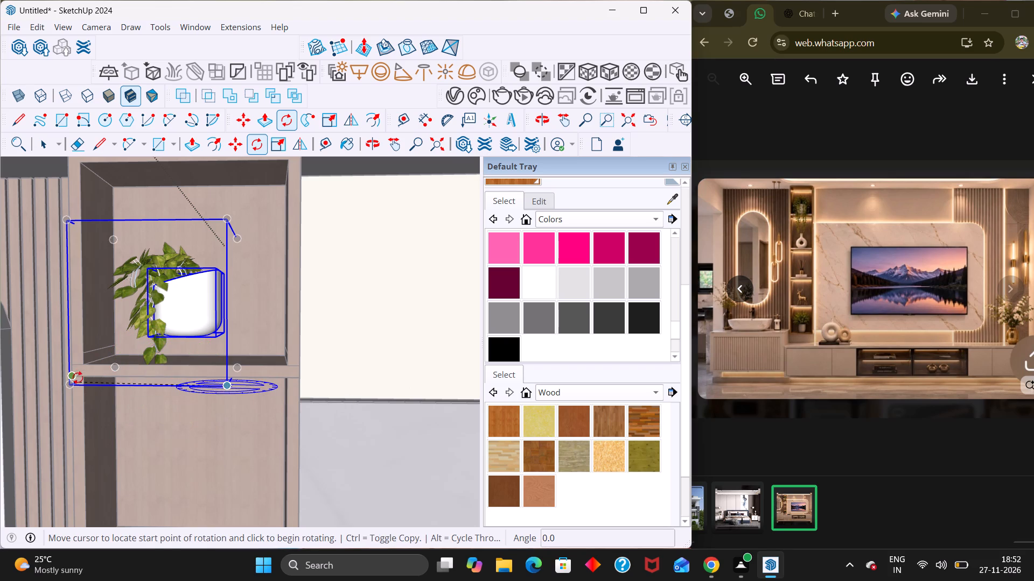
{"action": "left_click", "coordinate": [71, 383]}
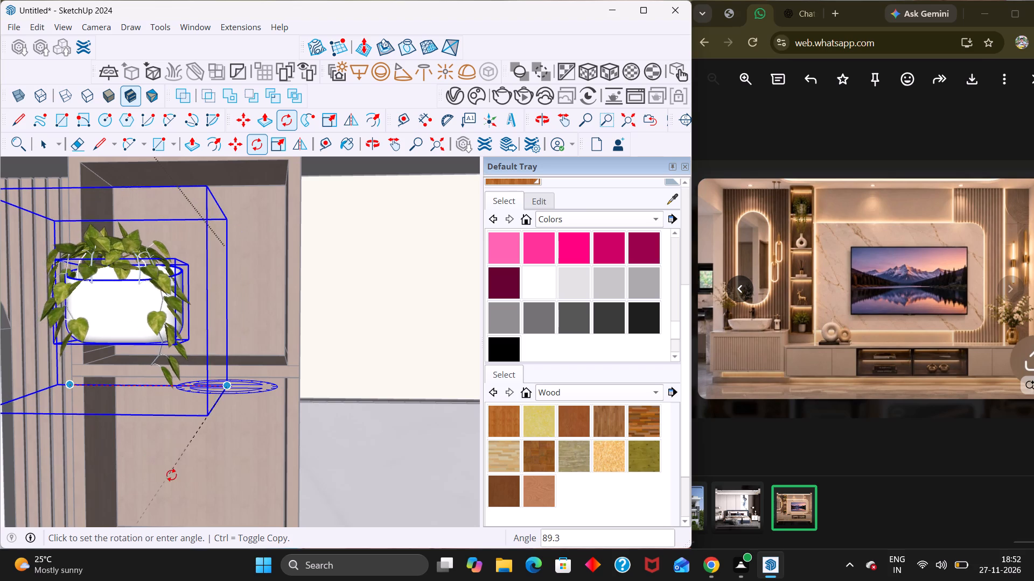
{"action": "scroll", "coordinate": [208, 459], "scroll_direction": "down", "scroll_amount": 6}
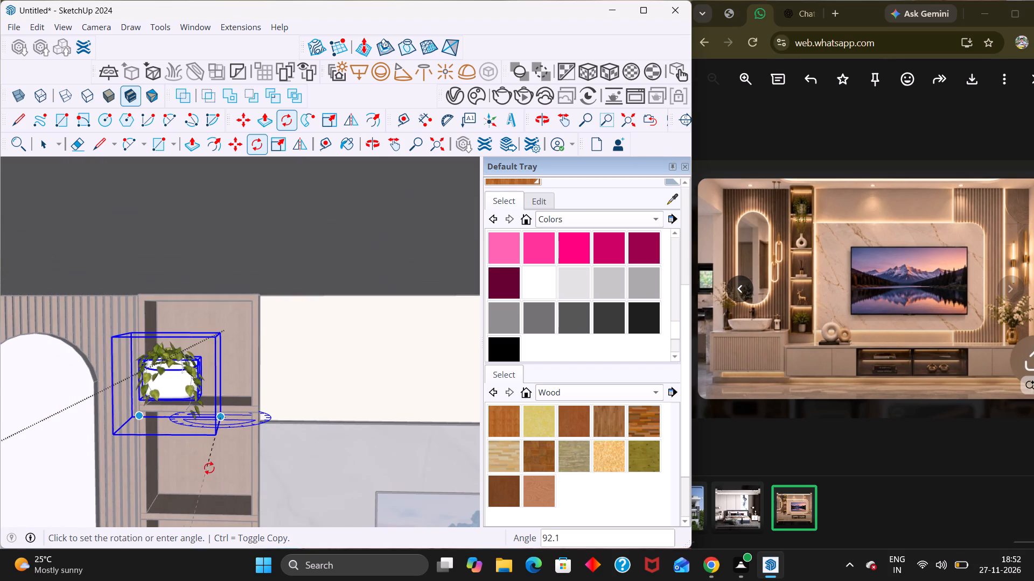
{"action": "left_click", "coordinate": [193, 464]}
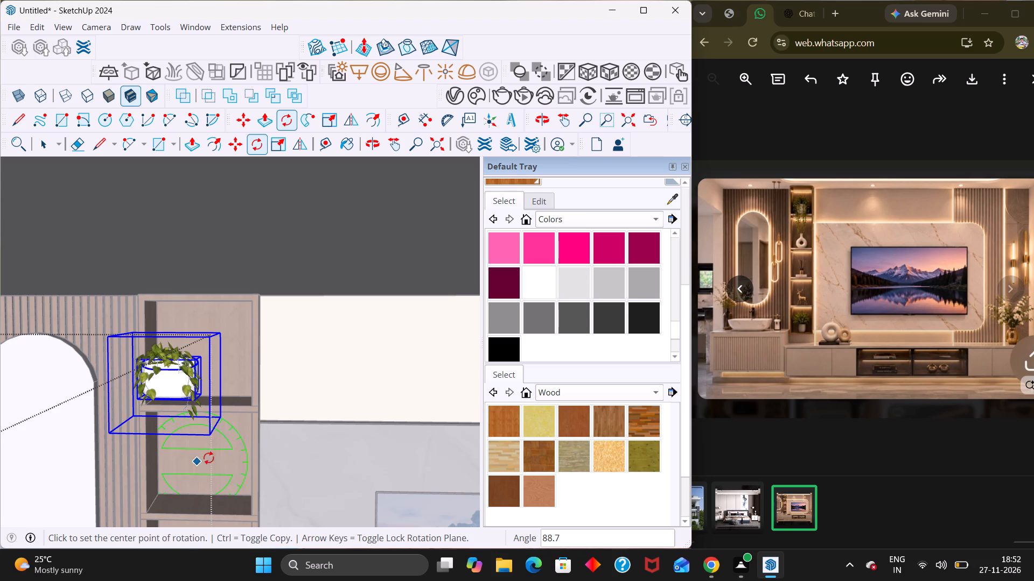
Move the rotated plant and pot back inside the top shelf compartment, between its side panels.
{"action": "key", "text": "m"}
{"action": "left_click", "coordinate": [222, 422]}
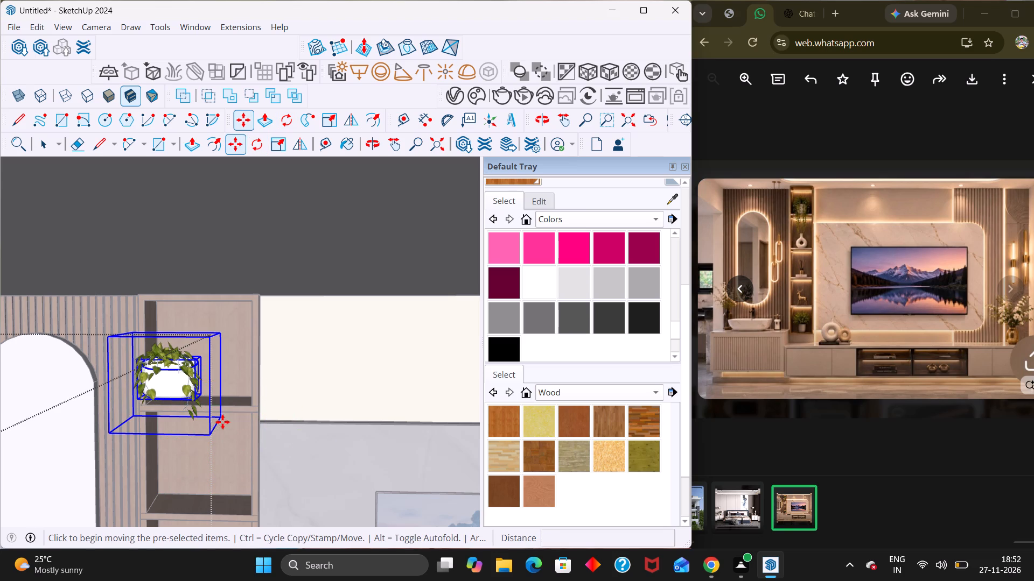
{"action": "scroll", "coordinate": [246, 416], "scroll_direction": "up", "scroll_amount": 3}
{"action": "middle_click_drag", "start_coordinate": [244, 415], "coordinate": [244, 415]}
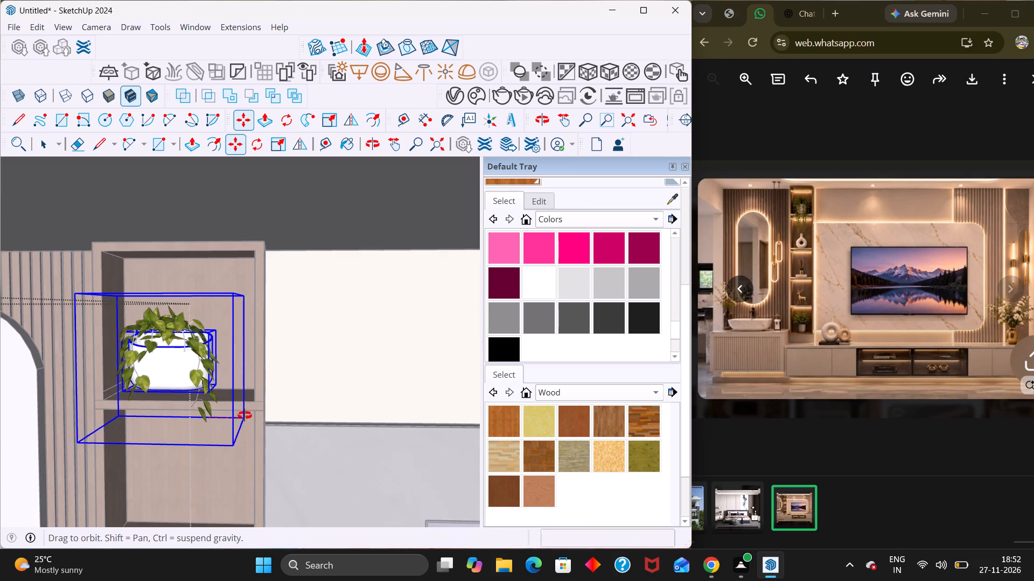
{"action": "middle_click_drag", "start_coordinate": [244, 415], "coordinate": [252, 408]}
{"action": "scroll", "coordinate": [263, 396], "scroll_direction": "up", "scroll_amount": 2}
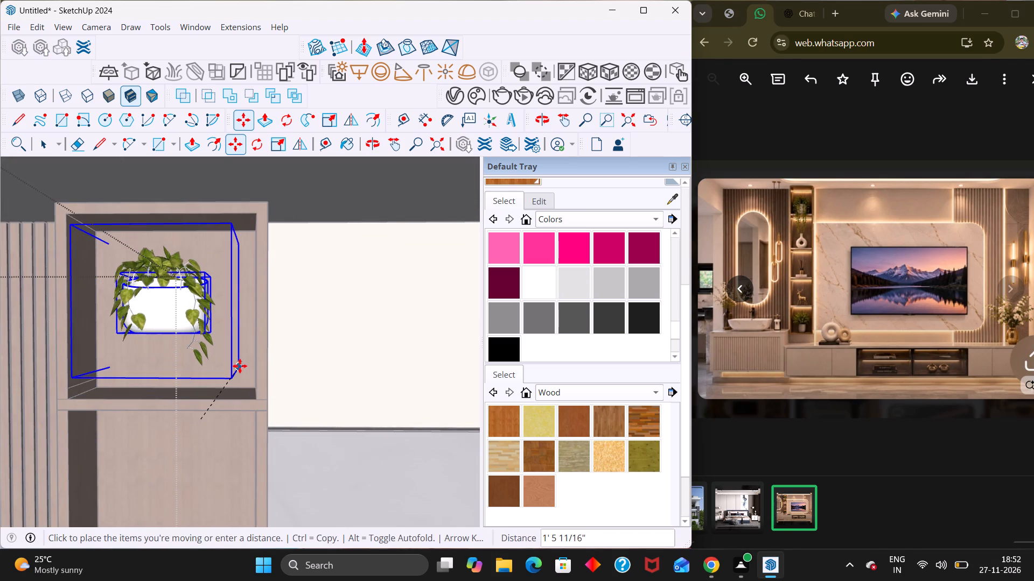
{"action": "scroll", "coordinate": [240, 363], "scroll_direction": "up", "scroll_amount": 2}
{"action": "left_click", "coordinate": [244, 358]}
Lower the plant and pot about 9 3/4" so the pot's base meets the top compartment's shelf board.
{"action": "middle_click_drag", "start_coordinate": [229, 394], "coordinate": [227, 452]}
{"action": "scroll", "coordinate": [216, 436], "scroll_direction": "down", "scroll_amount": 3}
{"action": "key", "text": "shift+z"}
{"action": "scroll", "coordinate": [206, 409], "scroll_direction": "up", "scroll_amount": 2}
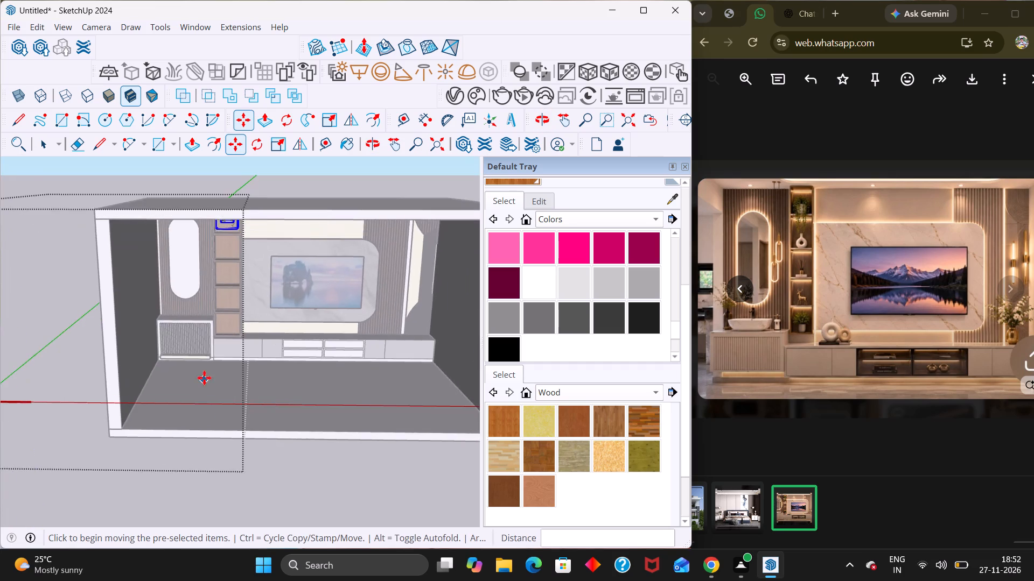
{"action": "scroll", "coordinate": [207, 372], "scroll_direction": "down", "scroll_amount": 4}
{"action": "middle_click_drag", "start_coordinate": [218, 347], "coordinate": [233, 270]}
{"action": "scroll", "coordinate": [233, 270], "scroll_direction": "up", "scroll_amount": 16}
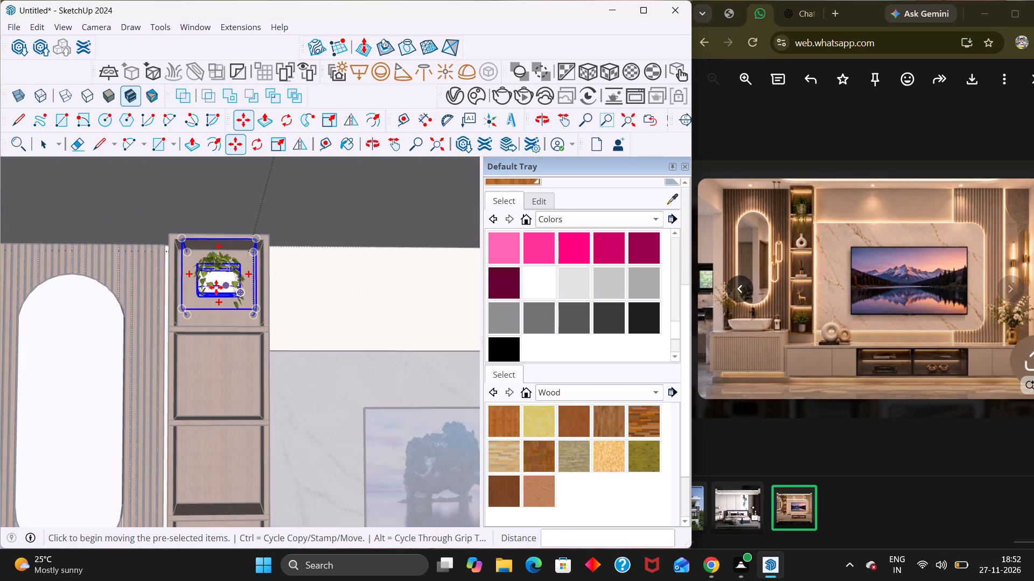
{"action": "key", "text": "m"}
{"action": "scroll", "coordinate": [233, 300], "scroll_direction": "up", "scroll_amount": 3}
{"action": "middle_click_drag", "start_coordinate": [263, 322], "coordinate": [239, 364]}
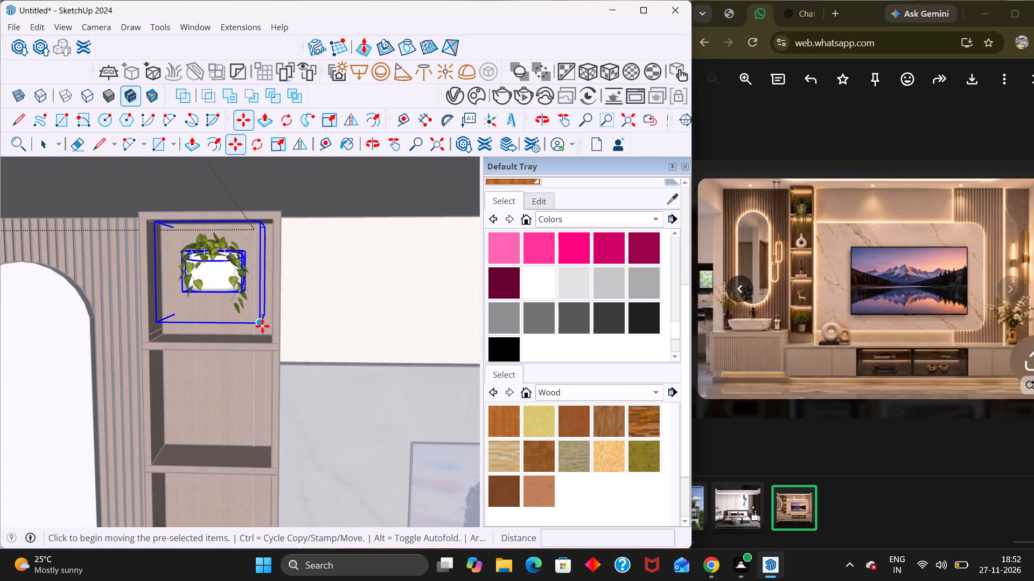
{"action": "left_click", "coordinate": [262, 326]}
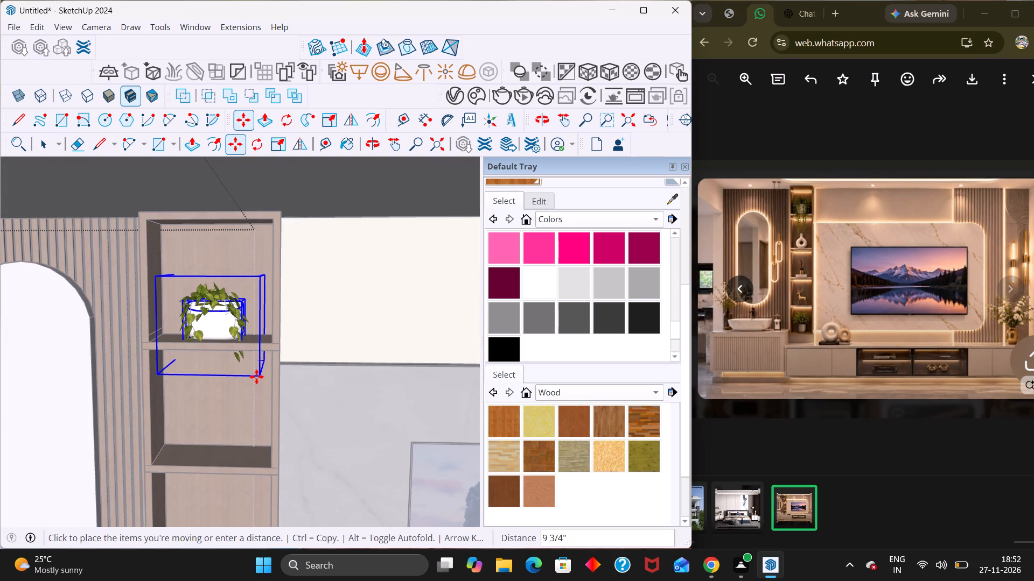
{"action": "left_click", "coordinate": [256, 377]}
Scale the plant and pot vertically by a factor of about 1.29, then close the component.
{"action": "scroll", "coordinate": [249, 358], "scroll_direction": "up", "scroll_amount": 3}
{"action": "middle_click_drag", "start_coordinate": [215, 356], "coordinate": [188, 382]}
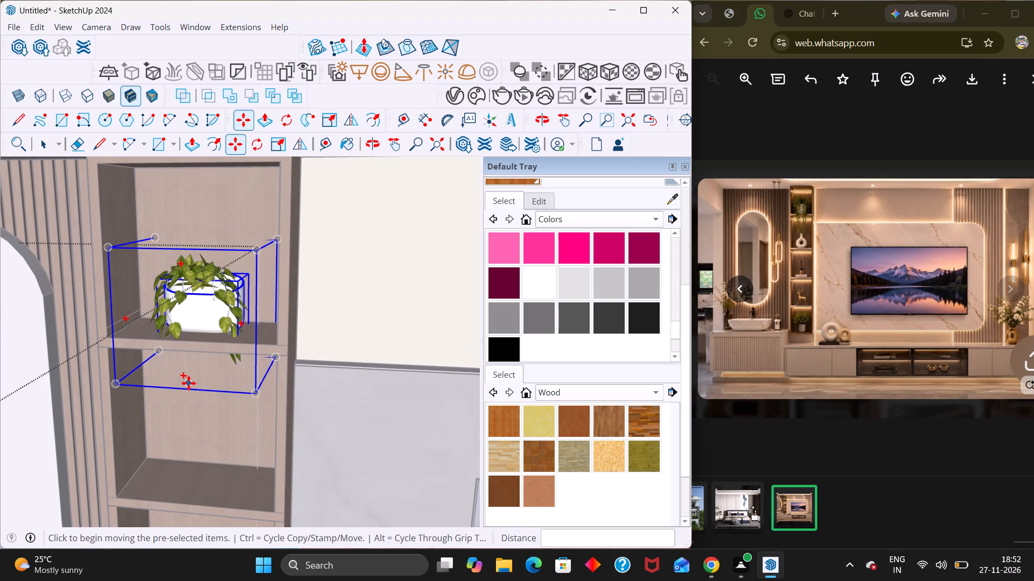
{"action": "key", "text": "s"}
{"action": "left_click", "coordinate": [195, 251]}
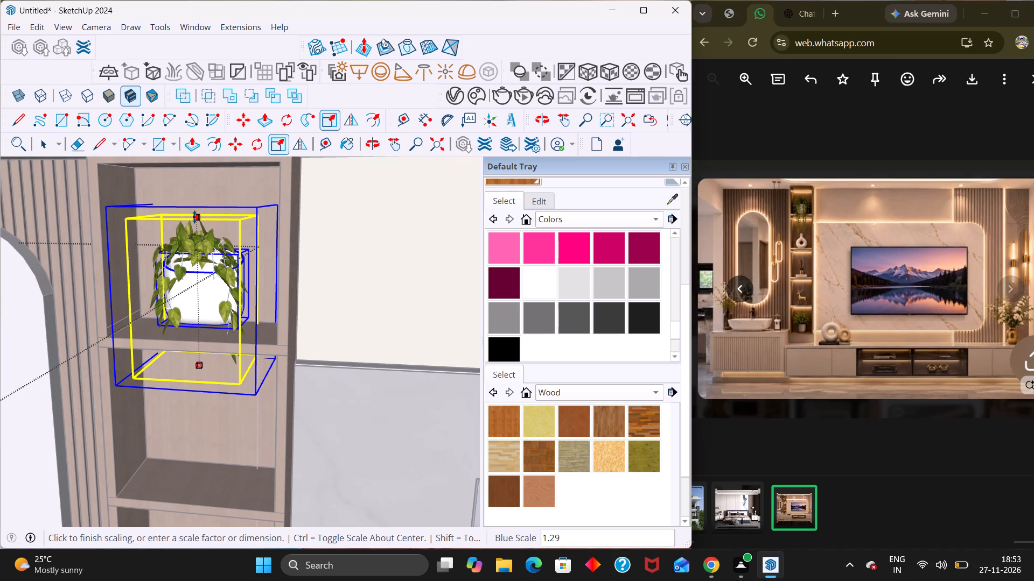
{"action": "left_click", "coordinate": [194, 217]}
{"action": "middle_click", "coordinate": [185, 315]}
{"action": "scroll", "coordinate": [185, 315], "scroll_direction": "up", "scroll_amount": 2}
{"action": "middle_click_drag", "start_coordinate": [190, 319], "coordinate": [143, 357]}
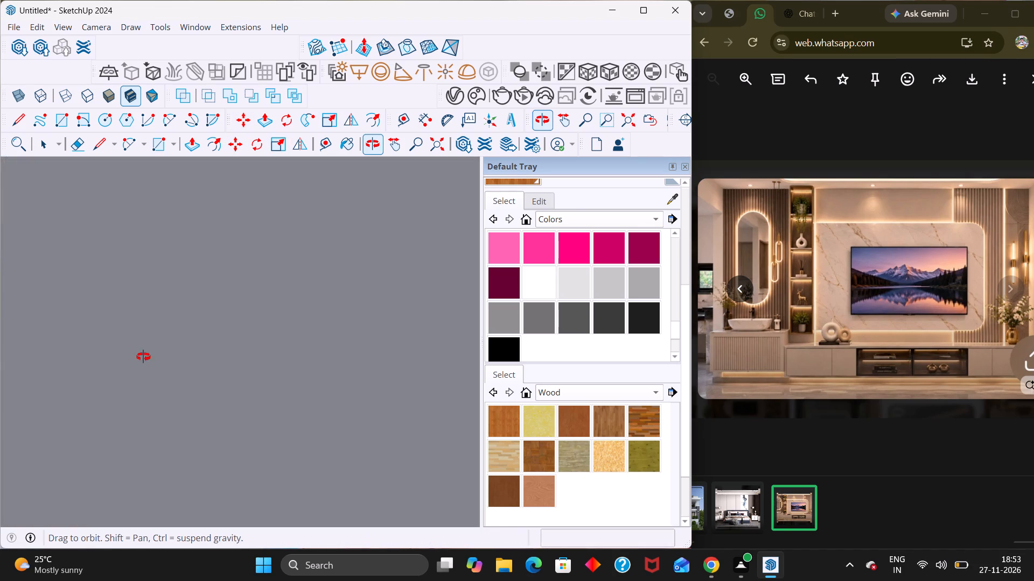
{"action": "middle_click_drag", "start_coordinate": [143, 357], "coordinate": [171, 345]}
{"action": "scroll", "coordinate": [171, 345], "scroll_direction": "up", "scroll_amount": 1}
{"action": "key", "text": "space"}
{"action": "left_click", "coordinate": [359, 451]}
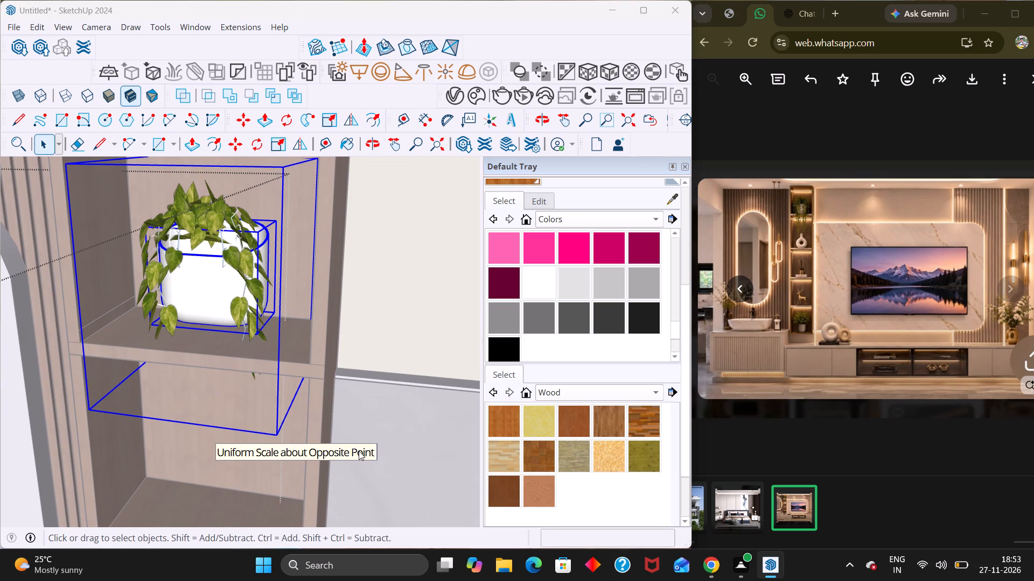
{"action": "left_click", "coordinate": [372, 431]}
Move the plants component about 6 11/16" forward so the pot stands near the front edge of the top shelf, then deselect it.
{"action": "scroll", "coordinate": [303, 428], "scroll_direction": "down", "scroll_amount": 5}
{"action": "middle_click", "coordinate": [311, 412]}
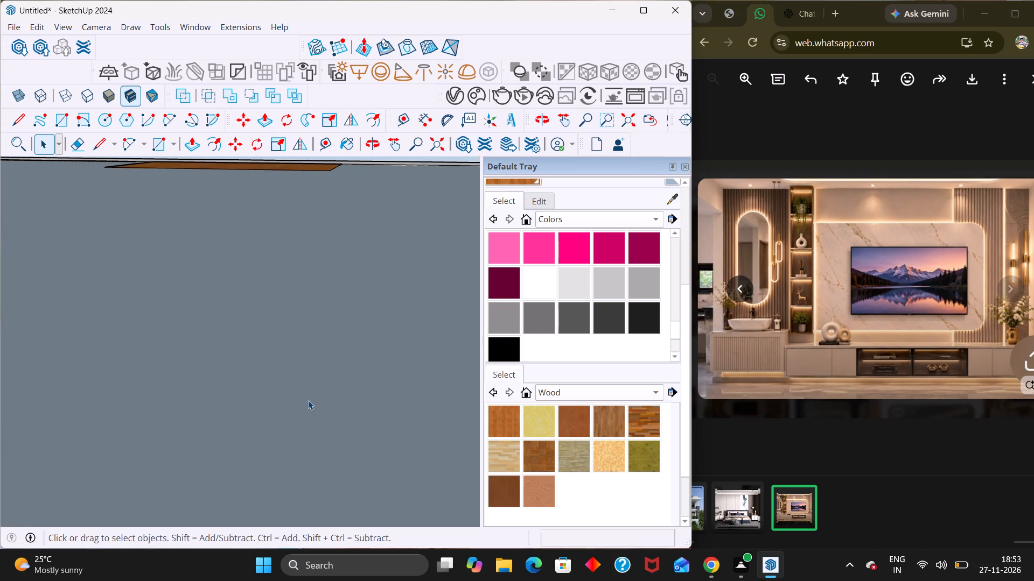
{"action": "key", "text": "shift+z"}
{"action": "scroll", "coordinate": [249, 328], "scroll_direction": "up", "scroll_amount": 3}
{"action": "middle_click_drag", "start_coordinate": [273, 330], "coordinate": [260, 196]}
{"action": "scroll", "coordinate": [273, 332], "scroll_direction": "down", "scroll_amount": 1}
{"action": "scroll", "coordinate": [260, 246], "scroll_direction": "up", "scroll_amount": 4}
{"action": "middle_click", "coordinate": [260, 193]}
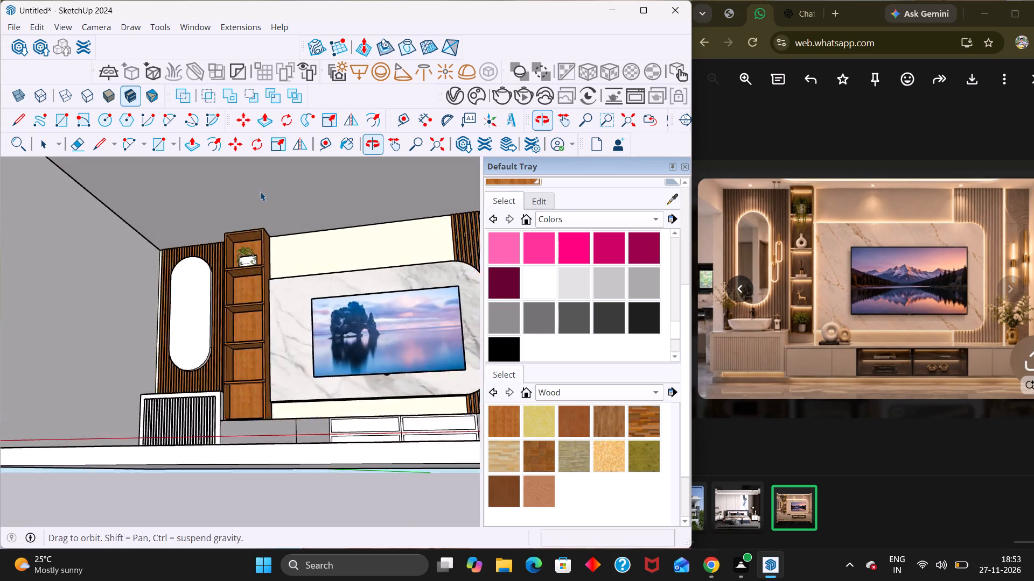
{"action": "scroll", "coordinate": [260, 192], "scroll_direction": "up", "scroll_amount": 9}
{"action": "middle_click_drag", "start_coordinate": [267, 301], "coordinate": [270, 365]}
{"action": "scroll", "coordinate": [265, 363], "scroll_direction": "up", "scroll_amount": 6}
{"action": "middle_click_drag", "start_coordinate": [239, 300], "coordinate": [210, 344]}
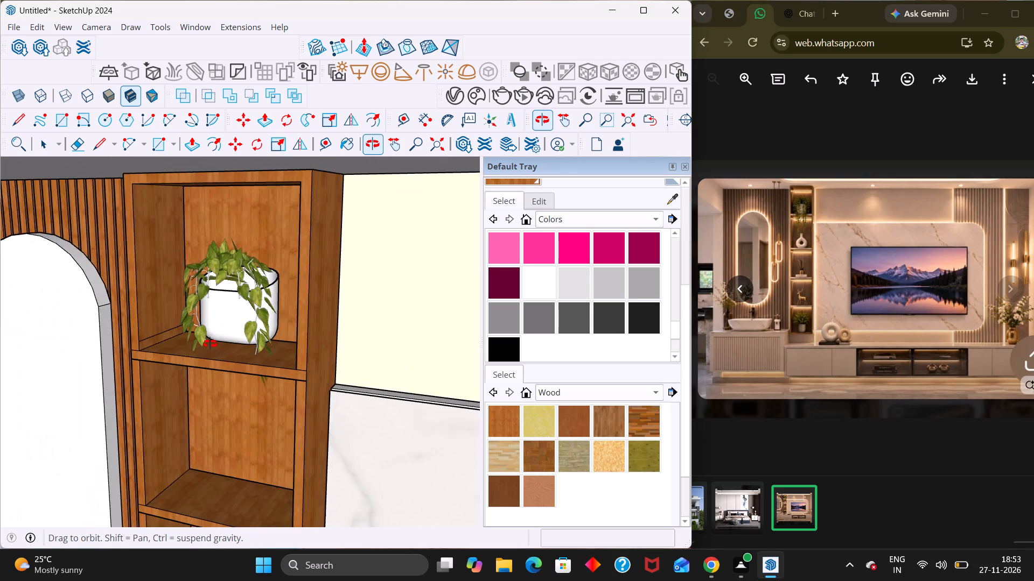
{"action": "middle_click_drag", "start_coordinate": [210, 344], "coordinate": [260, 284]}
{"action": "scroll", "coordinate": [258, 317], "scroll_direction": "up", "scroll_amount": 3}
{"action": "left_click", "coordinate": [241, 310]}
{"action": "middle_click_drag", "start_coordinate": [246, 323], "coordinate": [248, 334]}
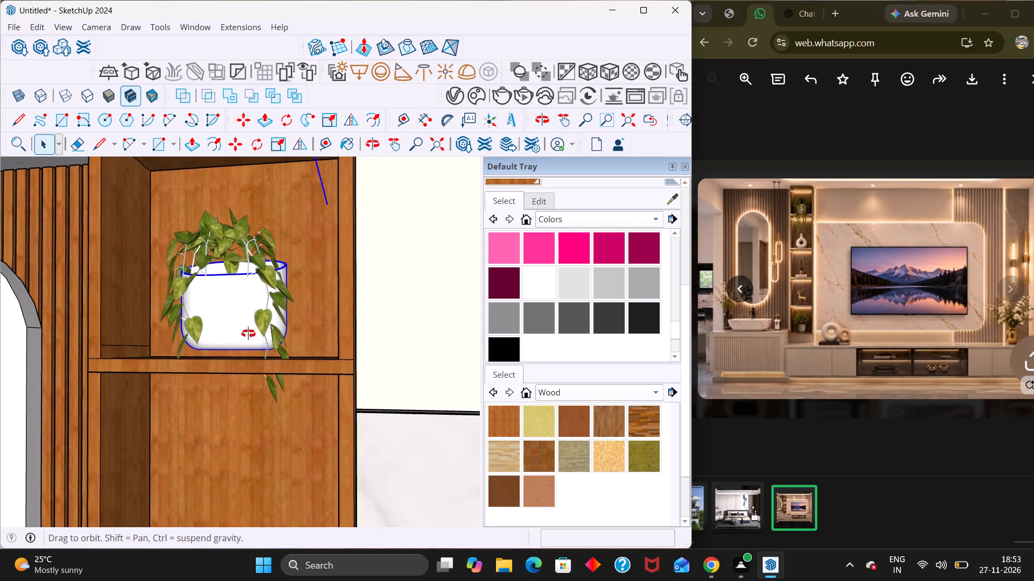
{"action": "middle_click_drag", "start_coordinate": [248, 334], "coordinate": [249, 348]}
{"action": "key", "text": "m"}
{"action": "left_click", "coordinate": [235, 348]}
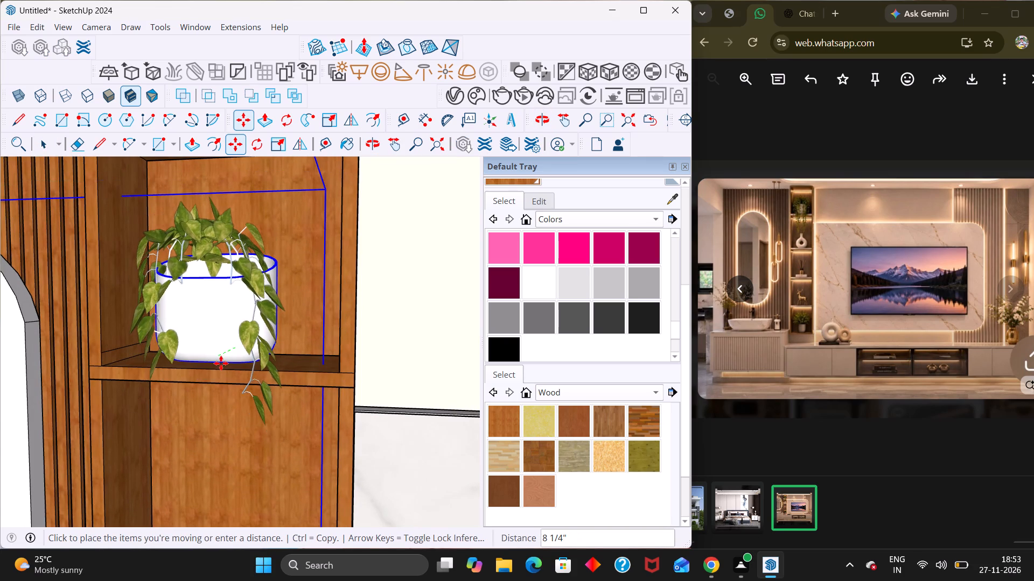
{"action": "scroll", "coordinate": [222, 368], "scroll_direction": "up", "scroll_amount": 2}
{"action": "middle_click", "coordinate": [222, 370]}
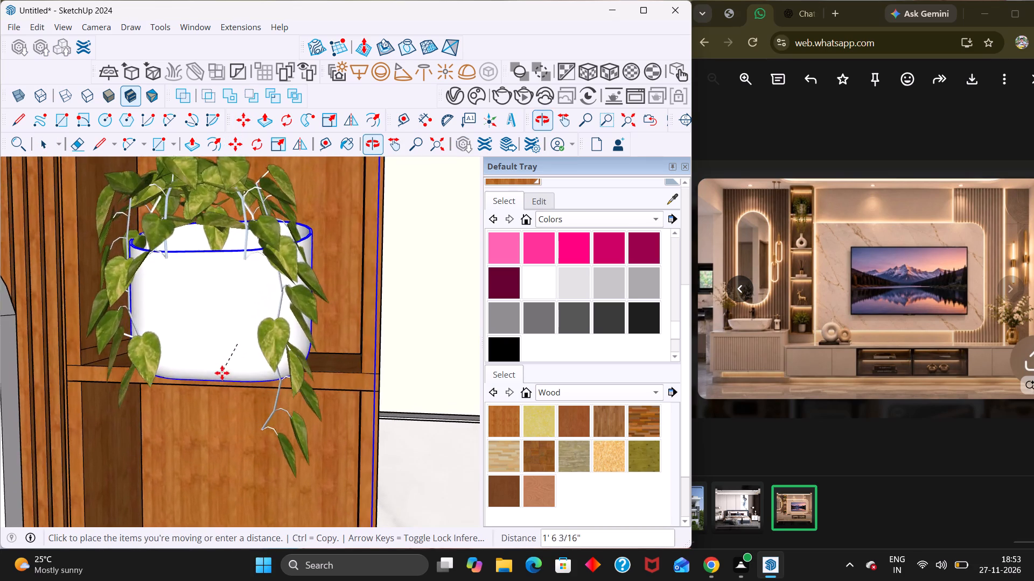
{"action": "scroll", "coordinate": [222, 373], "scroll_direction": "up", "scroll_amount": 1}
{"action": "middle_click_drag", "start_coordinate": [222, 373], "coordinate": [229, 422]}
{"action": "left_click", "coordinate": [225, 371]}
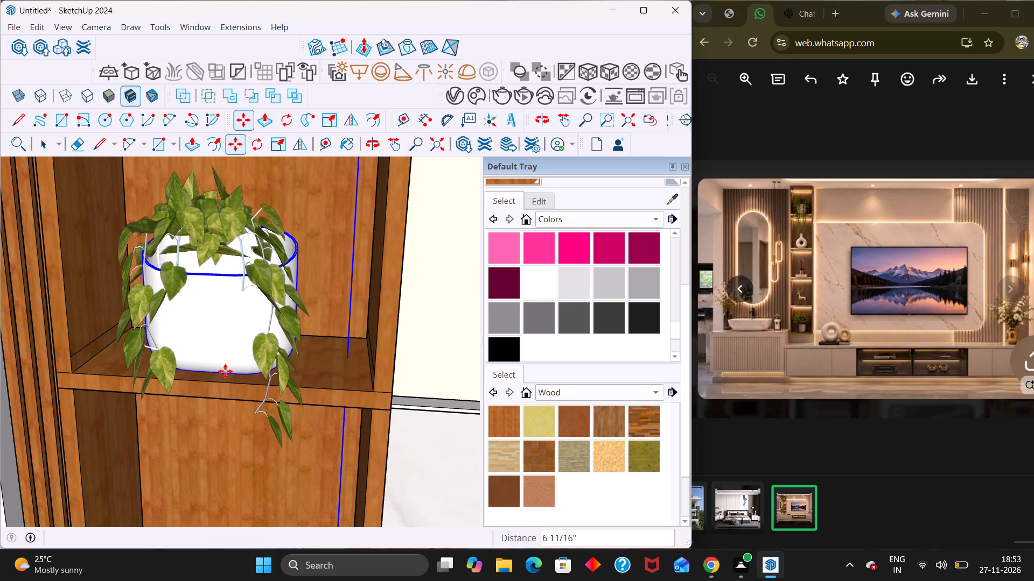
{"action": "scroll", "coordinate": [225, 364], "scroll_direction": "down", "scroll_amount": 4}
{"action": "key", "text": "space"}
{"action": "scroll", "coordinate": [379, 353], "scroll_direction": "down", "scroll_amount": 4}
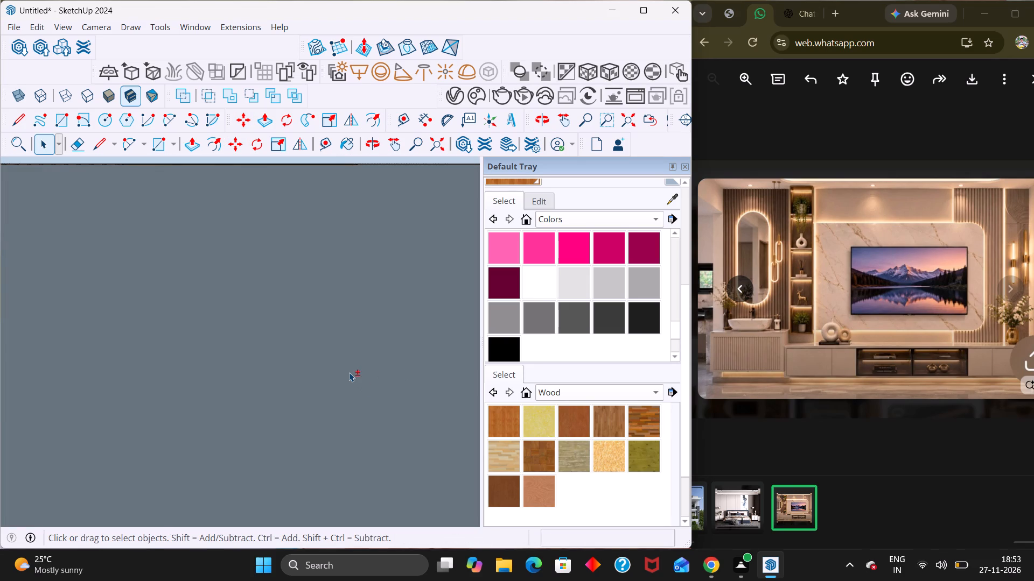
{"action": "key", "text": "shift+z"}
{"action": "left_click", "coordinate": [257, 476]}
Move the plants component slightly straight down so the pot's base rests on the top compartment's shelf board.
{"action": "middle_click_drag", "start_coordinate": [254, 332], "coordinate": [247, 238]}
{"action": "scroll", "coordinate": [258, 266], "scroll_direction": "up", "scroll_amount": 10}
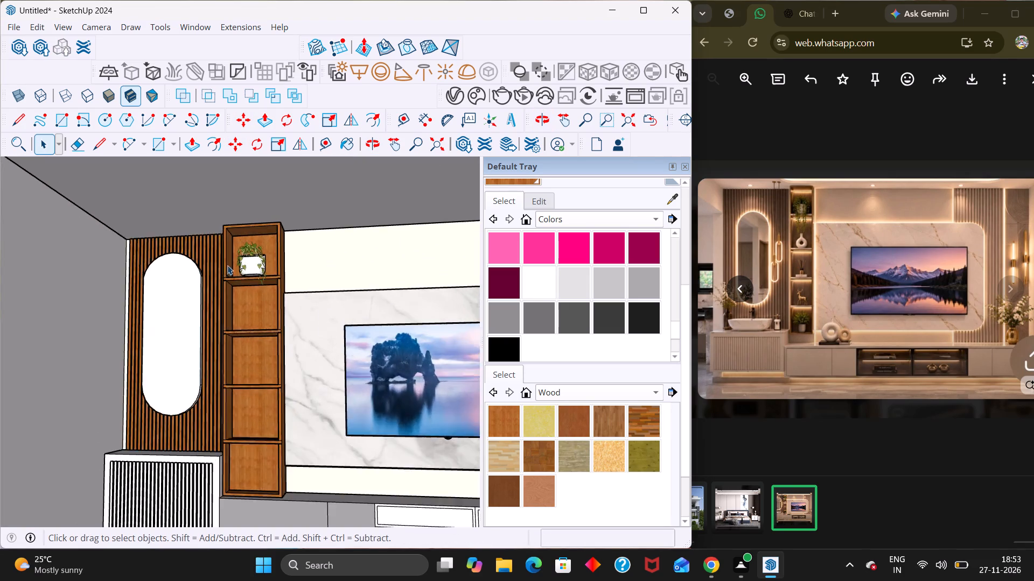
{"action": "scroll", "coordinate": [227, 265], "scroll_direction": "up", "scroll_amount": 9}
{"action": "middle_click_drag", "start_coordinate": [253, 278], "coordinate": [176, 289]}
{"action": "scroll", "coordinate": [229, 273], "scroll_direction": "up", "scroll_amount": 2}
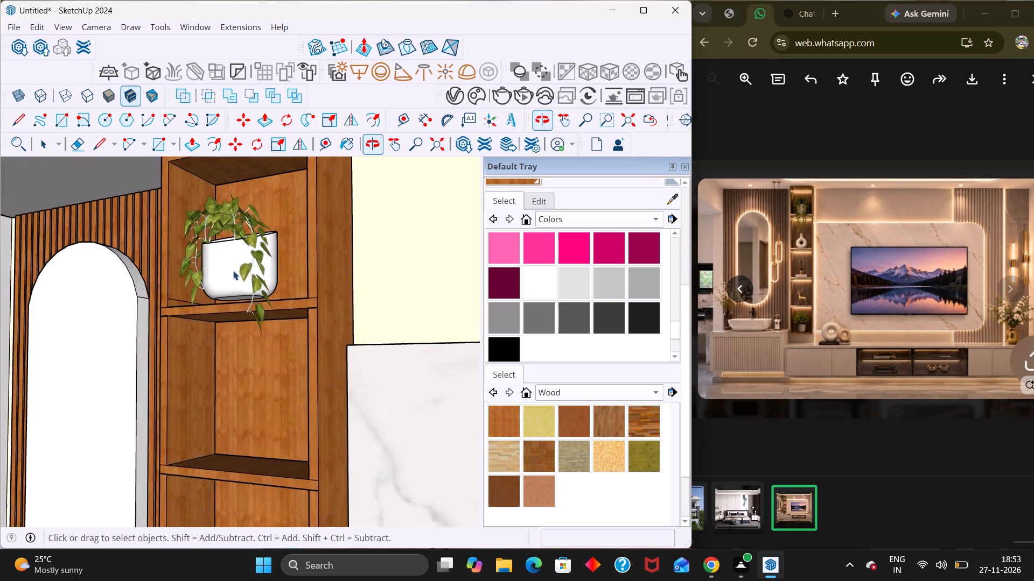
{"action": "scroll", "coordinate": [233, 271], "scroll_direction": "up", "scroll_amount": 6}
{"action": "left_click", "coordinate": [253, 323]}
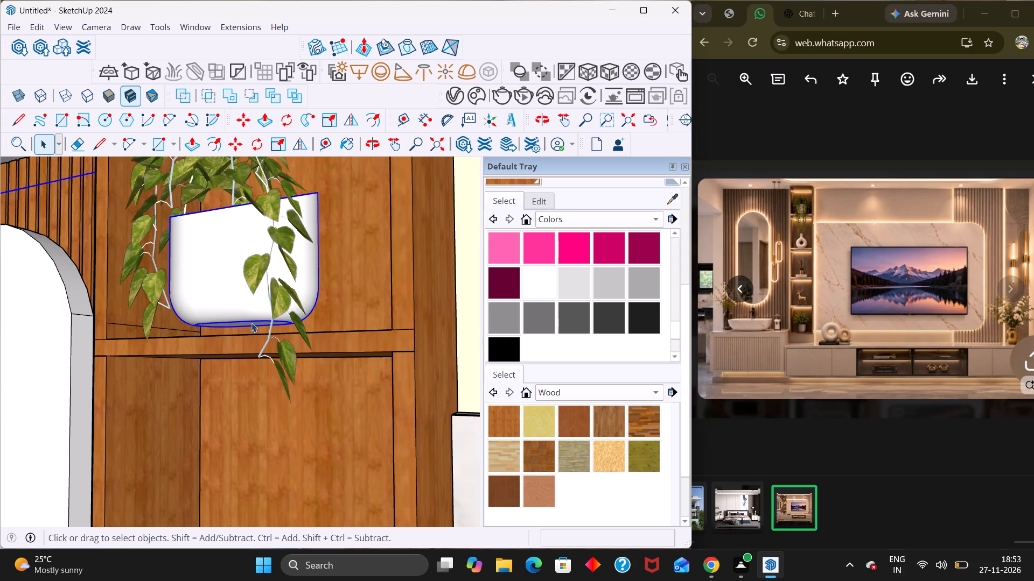
{"action": "key", "text": "m"}
{"action": "left_click", "coordinate": [247, 320]}
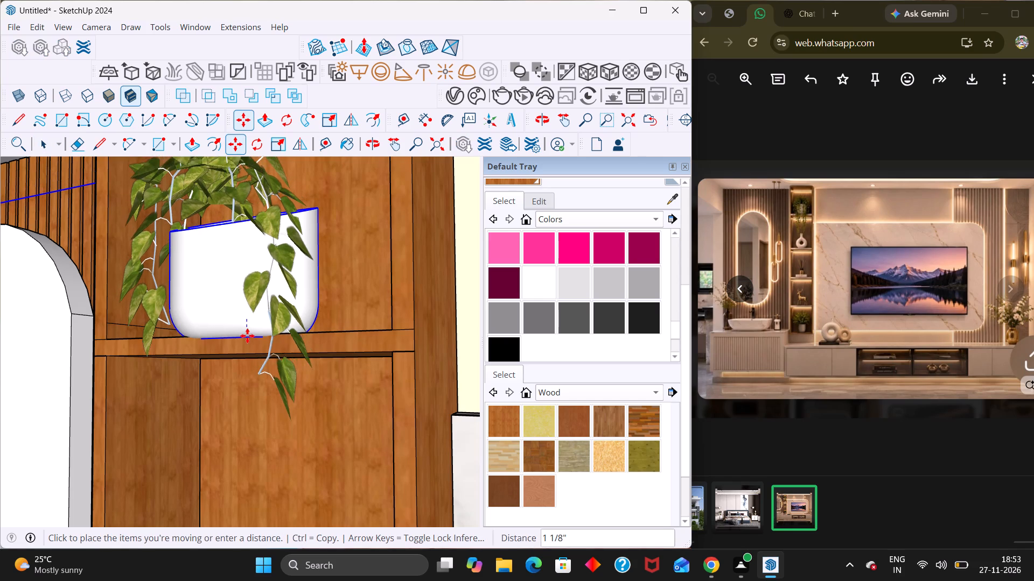
{"action": "left_click", "coordinate": [247, 332]}
{"action": "scroll", "coordinate": [248, 332], "scroll_direction": "down", "scroll_amount": 10}
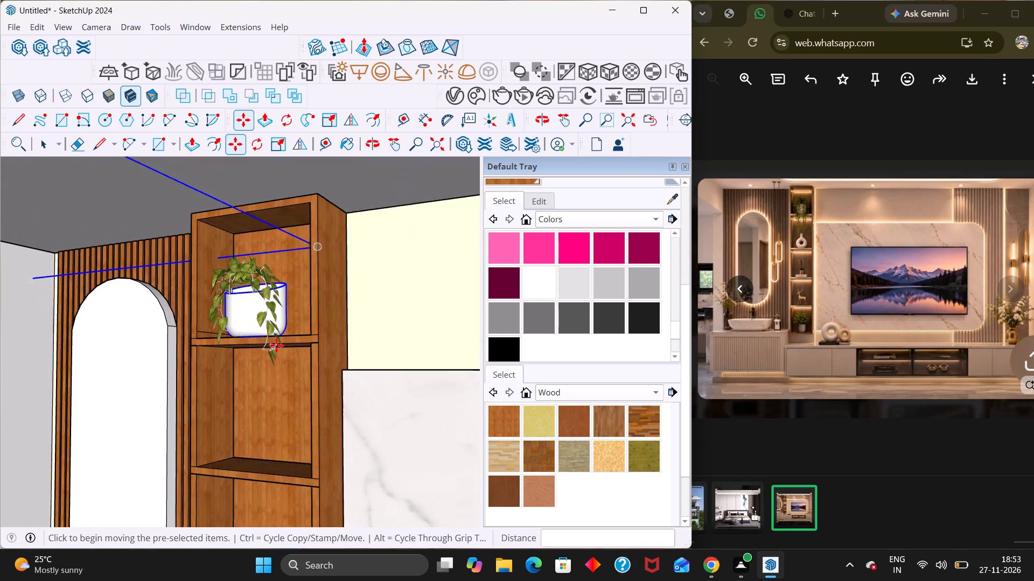
{"action": "scroll", "coordinate": [276, 345], "scroll_direction": "down", "scroll_amount": 3}
{"action": "key", "text": "space"}
{"action": "left_click", "coordinate": [359, 205]}
Examine the plant's placement in the shelf unit against the whole TV wall and room.
{"action": "scroll", "coordinate": [305, 261], "scroll_direction": "down", "scroll_amount": 10}
{"action": "middle_click_drag", "start_coordinate": [307, 352], "coordinate": [338, 383]}
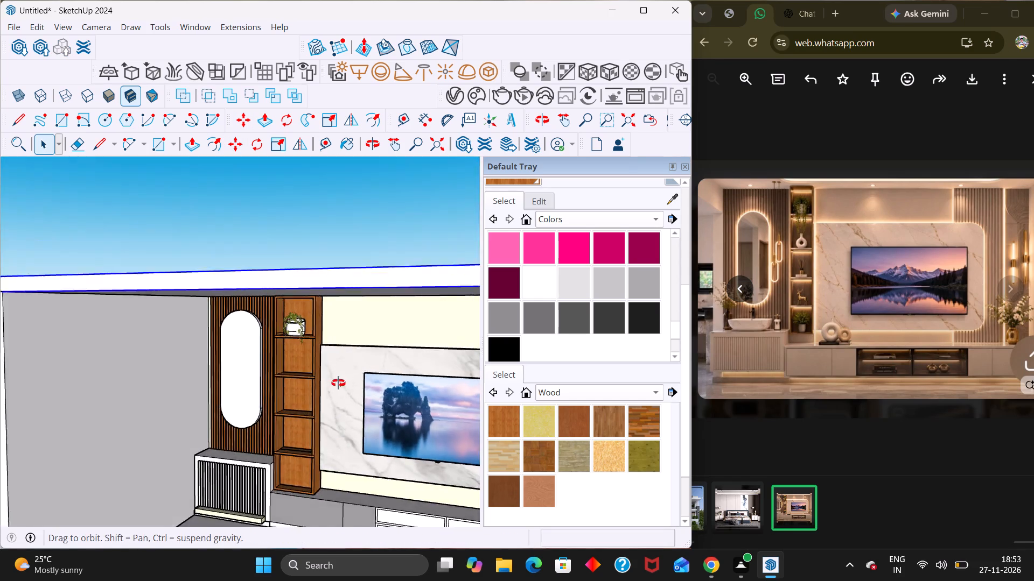
{"action": "middle_click_drag", "start_coordinate": [338, 383], "coordinate": [310, 331]}
{"action": "scroll", "coordinate": [336, 377], "scroll_direction": "up", "scroll_amount": 4}
{"action": "scroll", "coordinate": [291, 334], "scroll_direction": "down", "scroll_amount": 3}
{"action": "middle_click_drag", "start_coordinate": [309, 346], "coordinate": [325, 355]}
{"action": "scroll", "coordinate": [319, 361], "scroll_direction": "up", "scroll_amount": 1}
{"action": "scroll", "coordinate": [316, 373], "scroll_direction": "down", "scroll_amount": 1}
{"action": "scroll", "coordinate": [316, 374], "scroll_direction": "up", "scroll_amount": 1}
{"action": "scroll", "coordinate": [316, 378], "scroll_direction": "down", "scroll_amount": 9}
{"action": "left_click", "coordinate": [222, 255]}
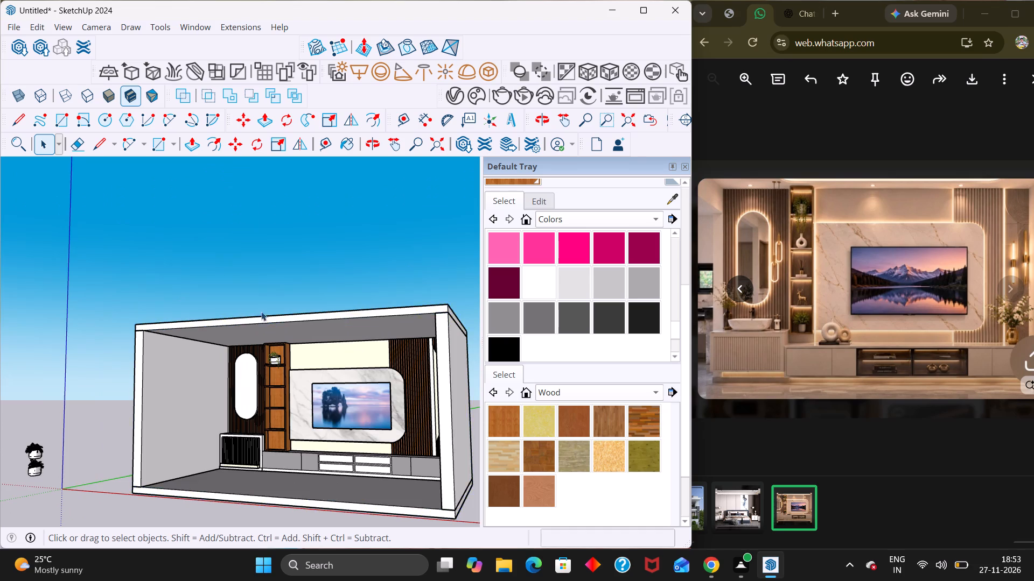
Examine the potted plant on the top shelf and the empty shelf compartments against the rest of the TV wall.
{"action": "scroll", "coordinate": [277, 346], "scroll_direction": "up", "scroll_amount": 15}
{"action": "middle_click_drag", "start_coordinate": [253, 409], "coordinate": [334, 435]}
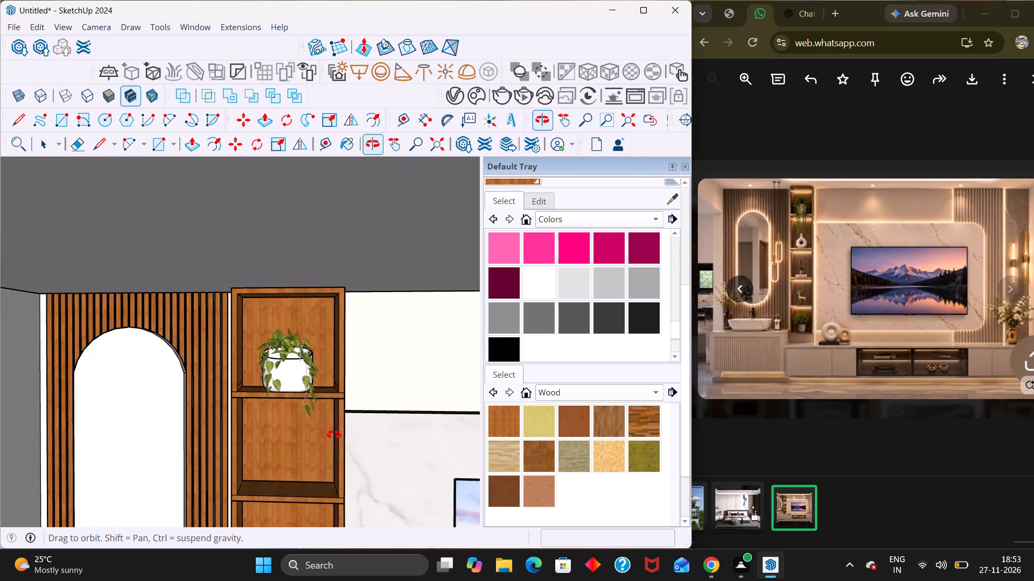
{"action": "middle_click_drag", "start_coordinate": [334, 435], "coordinate": [340, 402]}
{"action": "scroll", "coordinate": [343, 405], "scroll_direction": "up", "scroll_amount": 4}
{"action": "middle_click_drag", "start_coordinate": [331, 456], "coordinate": [331, 431]}
{"action": "scroll", "coordinate": [339, 331], "scroll_direction": "down", "scroll_amount": 12}
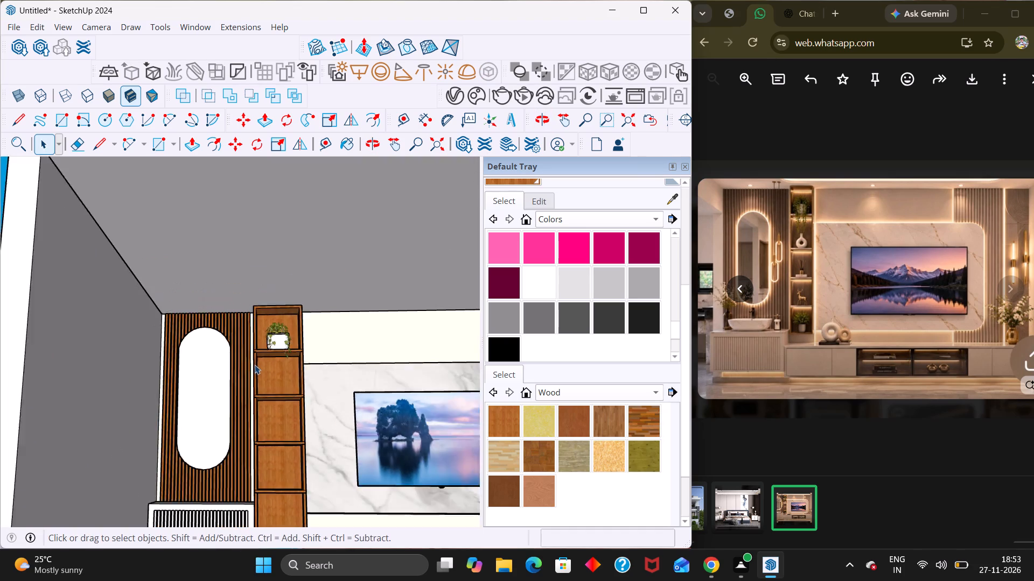
{"action": "scroll", "coordinate": [255, 365], "scroll_direction": "down", "scroll_amount": 10}
{"action": "middle_click_drag", "start_coordinate": [280, 444], "coordinate": [286, 519]}
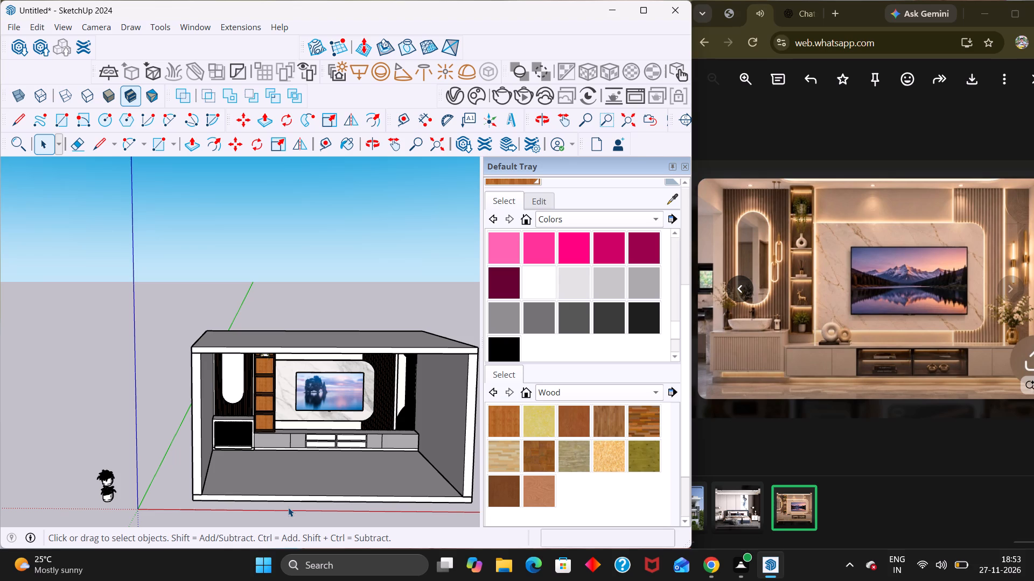
{"action": "scroll", "coordinate": [292, 460], "scroll_direction": "up", "scroll_amount": 3}
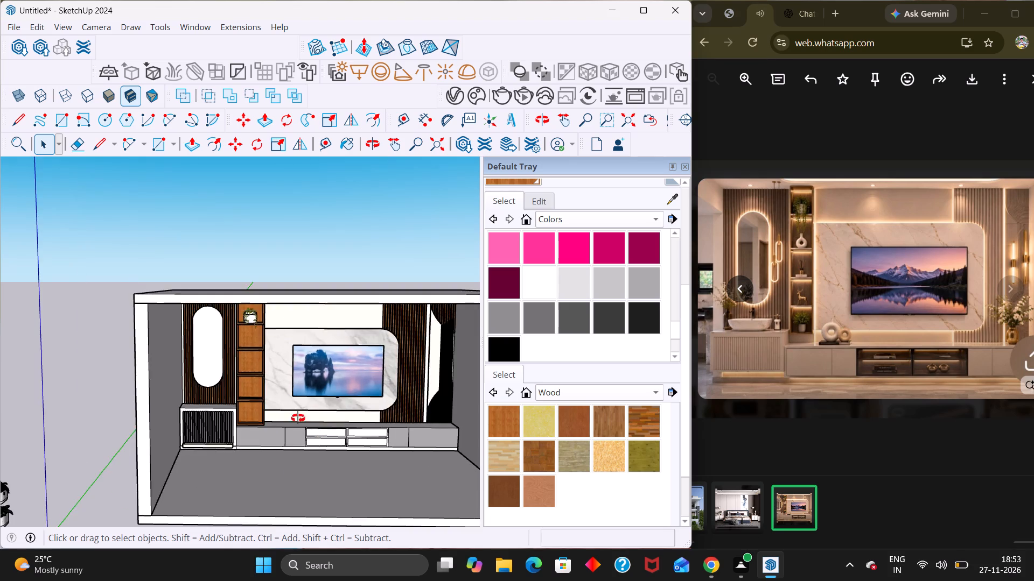
{"action": "middle_click_drag", "start_coordinate": [299, 420], "coordinate": [263, 352]}
{"action": "scroll", "coordinate": [263, 352], "scroll_direction": "up", "scroll_amount": 8}
{"action": "middle_click_drag", "start_coordinate": [249, 287], "coordinate": [275, 350]}
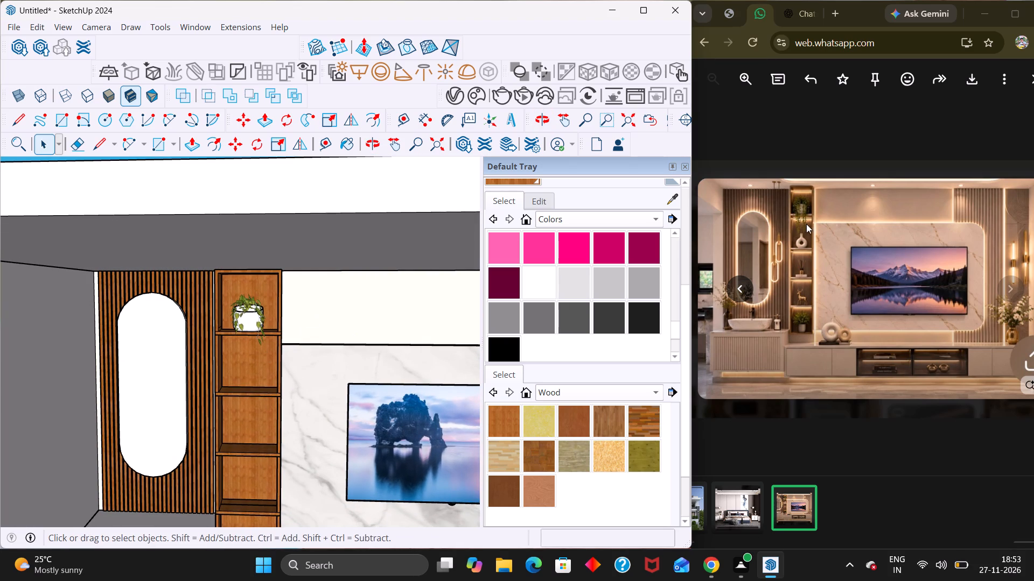
Open 3D Warehouse, dismiss the promotional offer, and search its models for "ring plant".
{"action": "left_click", "coordinate": [19, 52]}
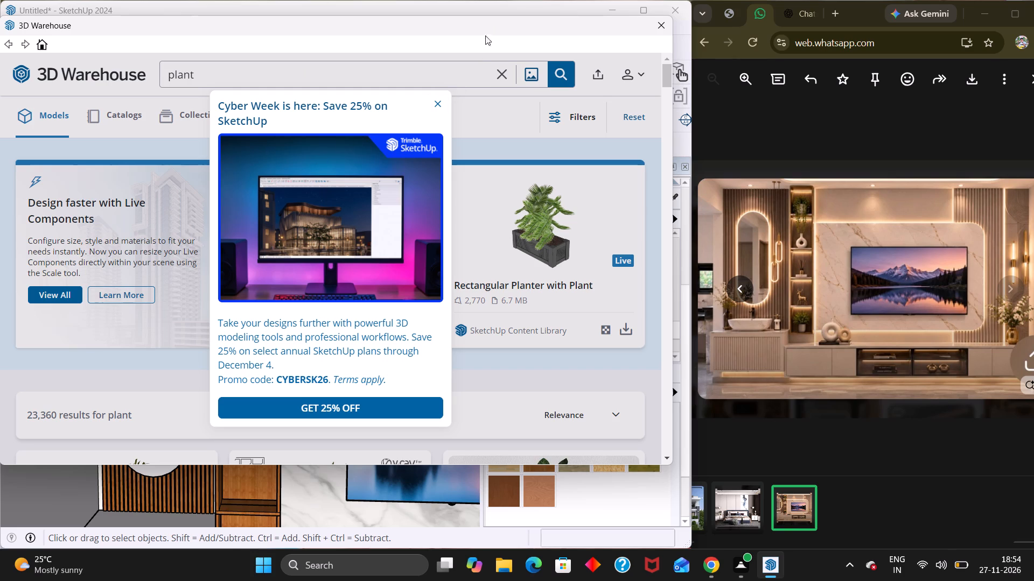
{"action": "left_click", "coordinate": [436, 94]}
{"action": "left_click", "coordinate": [290, 74]}
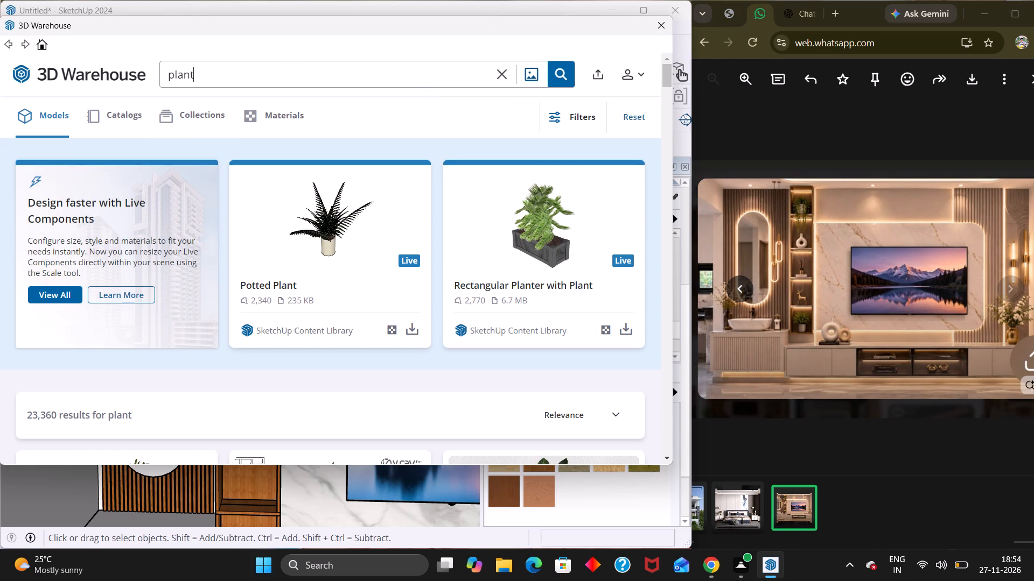
{"action": "key", "text": "BackSpace"}
{"action": "key", "text": "BackSpace"}
{"action": "key", "text": "BackSpace"}
{"action": "key", "text": "BackSpace"}
{"action": "key", "text": "BackSpace"}
{"action": "key", "text": "BackSpace"}
{"action": "key", "text": "BackSpace"}
{"action": "key", "text": "BackSpace"}
{"action": "key", "text": "BackSpace"}
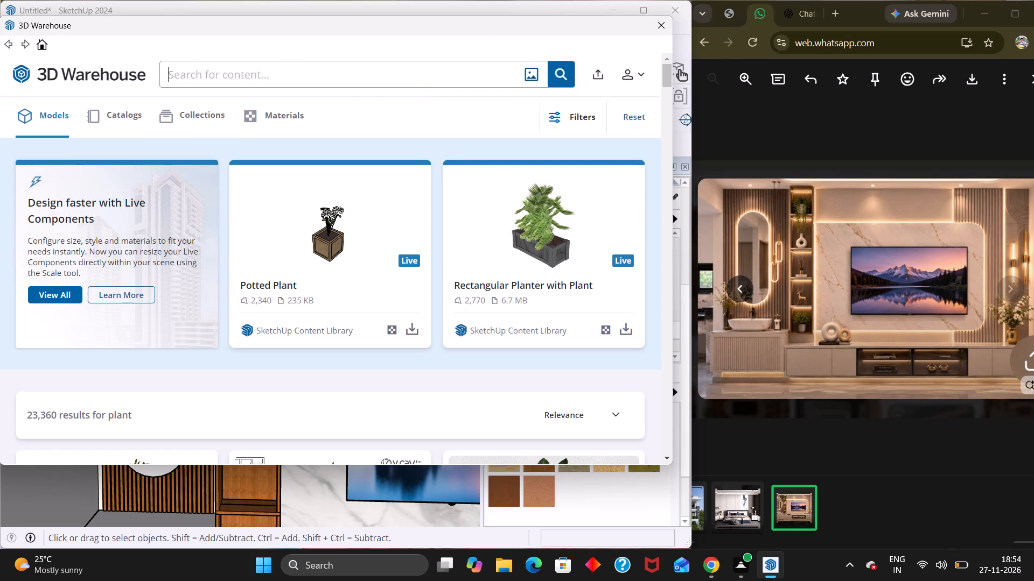
{"action": "type", "text": "ring plant"}
{"action": "key", "text": "Return"}
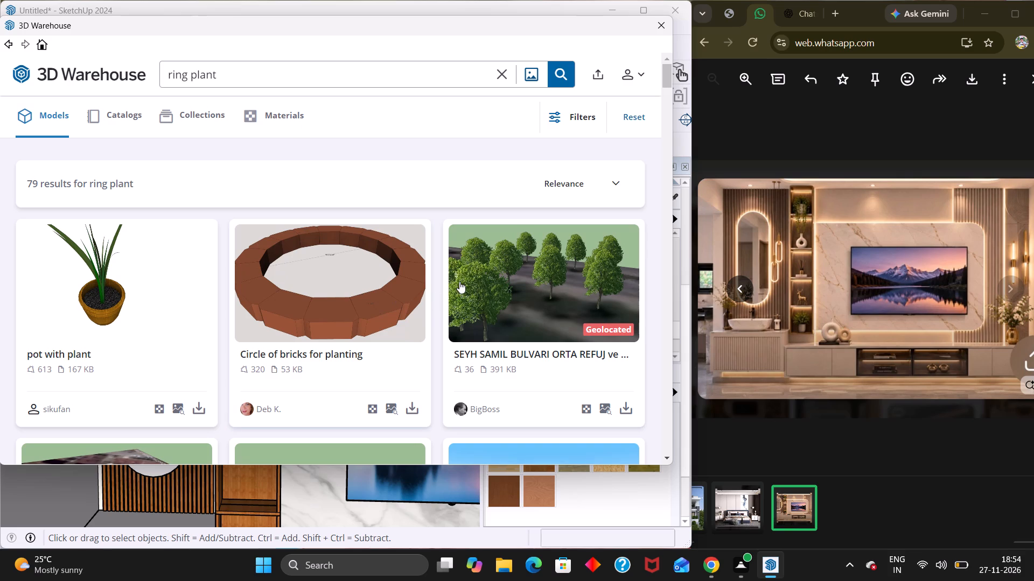
Browse the "ring plant" results for a ring-shaped decor piece like the one in the reference shelf.
{"action": "scroll", "coordinate": [439, 306], "scroll_direction": "down", "scroll_amount": 2}
{"action": "scroll", "coordinate": [378, 368], "scroll_direction": "down", "scroll_amount": 8}
{"action": "scroll", "coordinate": [332, 385], "scroll_direction": "down", "scroll_amount": 3}
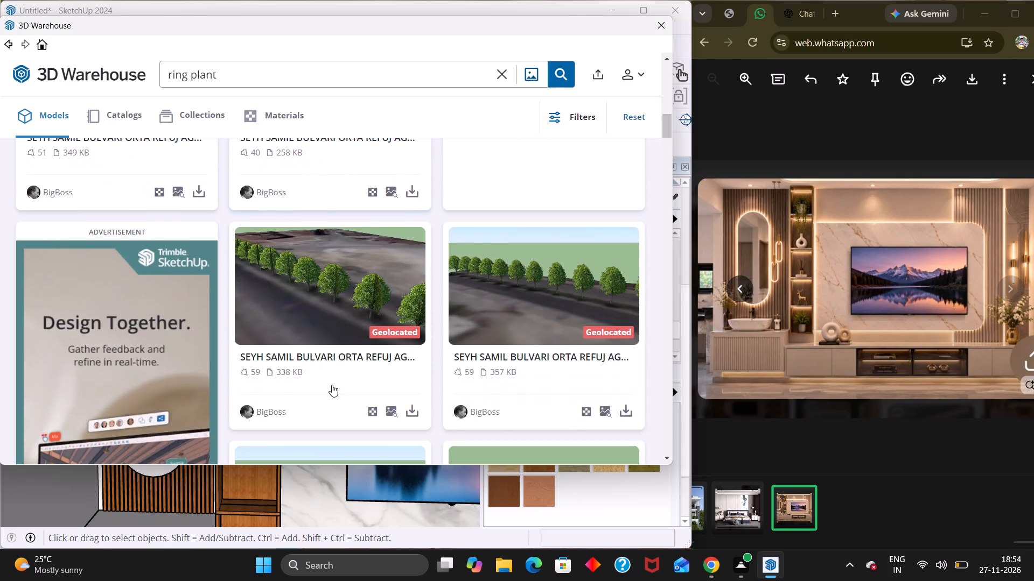
{"action": "scroll", "coordinate": [332, 385], "scroll_direction": "down", "scroll_amount": 12}
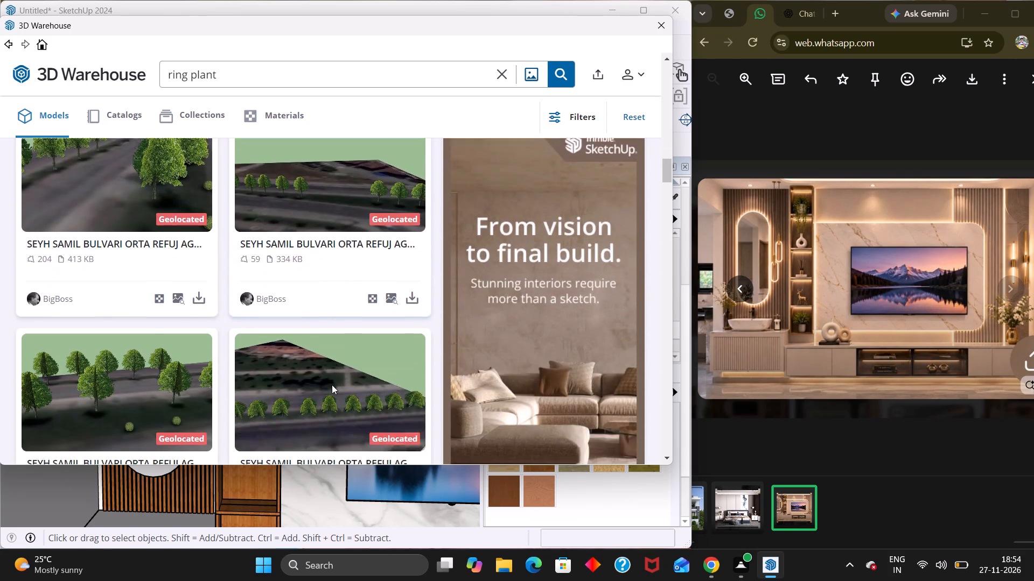
{"action": "scroll", "coordinate": [332, 385], "scroll_direction": "down", "scroll_amount": 8}
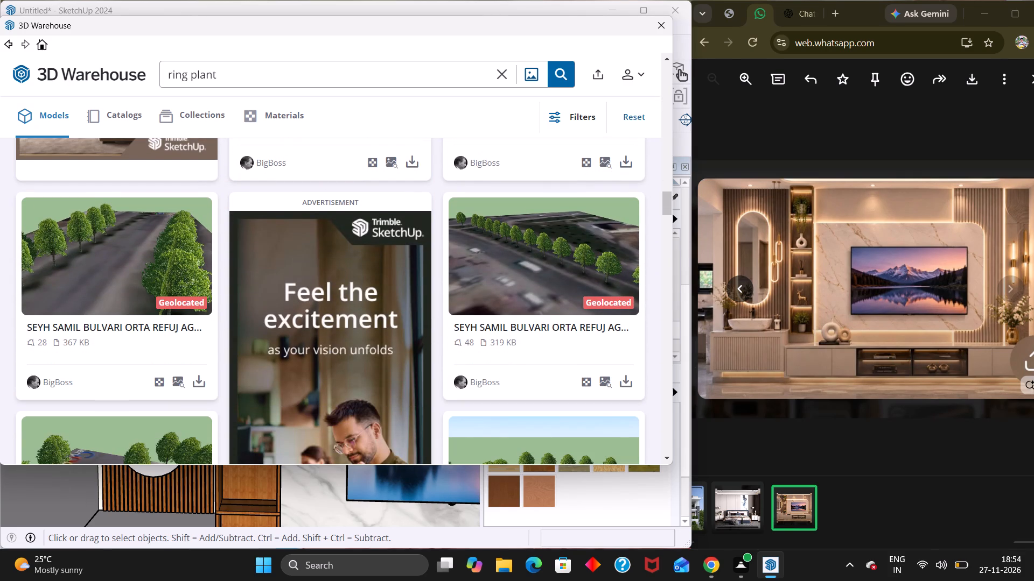
Refine the 3D Warehouse model search to "ring shape plant".
{"action": "left_click", "coordinate": [192, 76]}
{"action": "type", "text": "sha["}
{"action": "type", "text": "pe"}
{"action": "key", "text": "space"}
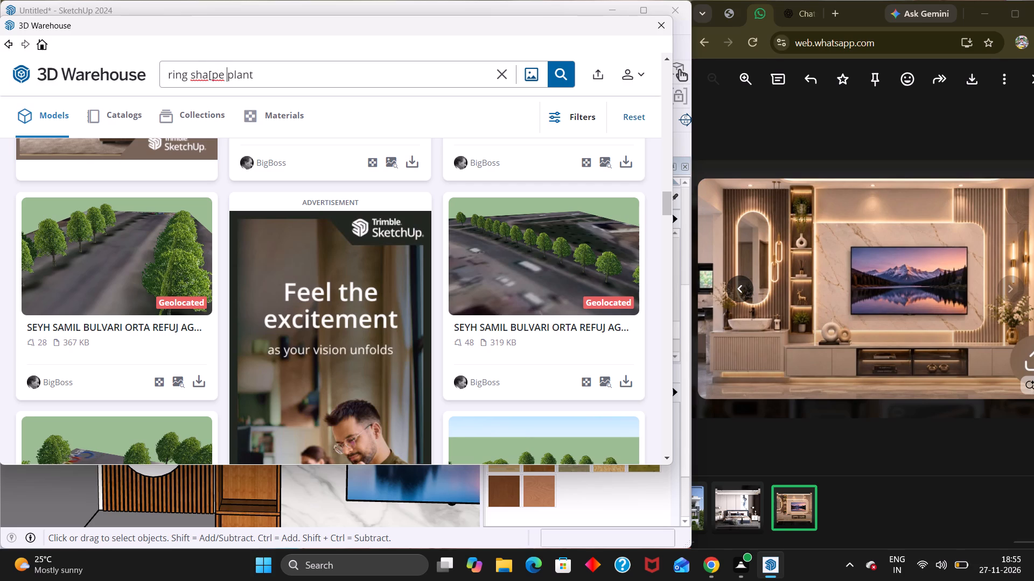
{"action": "key", "text": "BackSpace"}
{"action": "key", "text": "BackSpace"}
{"action": "key", "text": "BackSpace"}
{"action": "key", "text": "BackSpace"}
{"action": "type", "text": "pe"}
{"action": "key", "text": "space"}
{"action": "key", "text": "Return"}
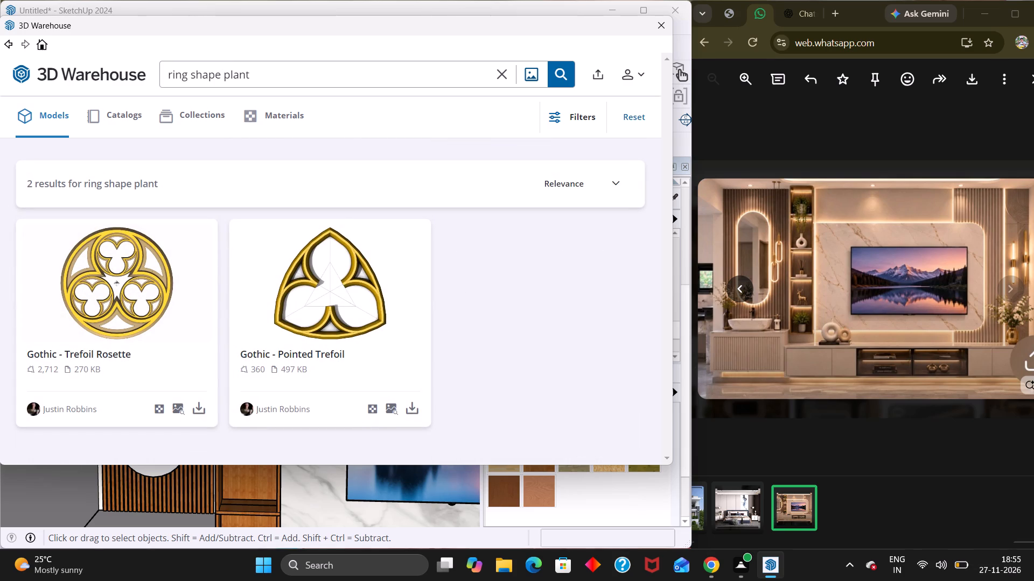
Shorten the 3D Warehouse model search to "ring shape".
{"action": "left_click", "coordinate": [273, 78]}
{"action": "key", "text": "BackSpace"}
{"action": "key", "text": "BackSpace"}
{"action": "key", "text": "BackSpace"}
{"action": "key", "text": "BackSpace"}
{"action": "key", "text": "BackSpace"}
{"action": "key", "text": "Return"}
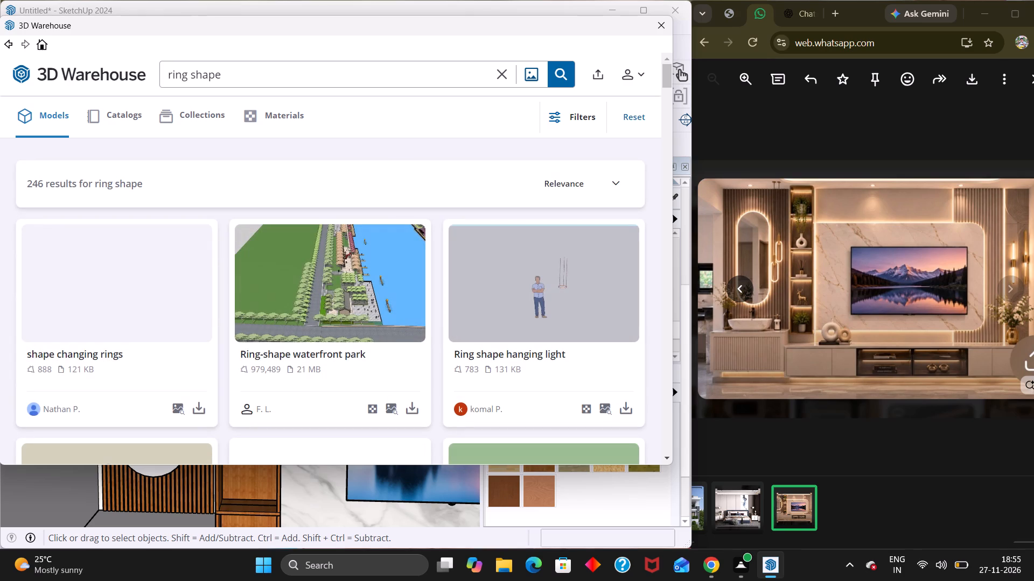
Replace the 3D Warehouse search term with "circle ring paln t" and run the search.
{"action": "left_click", "coordinate": [273, 78]}
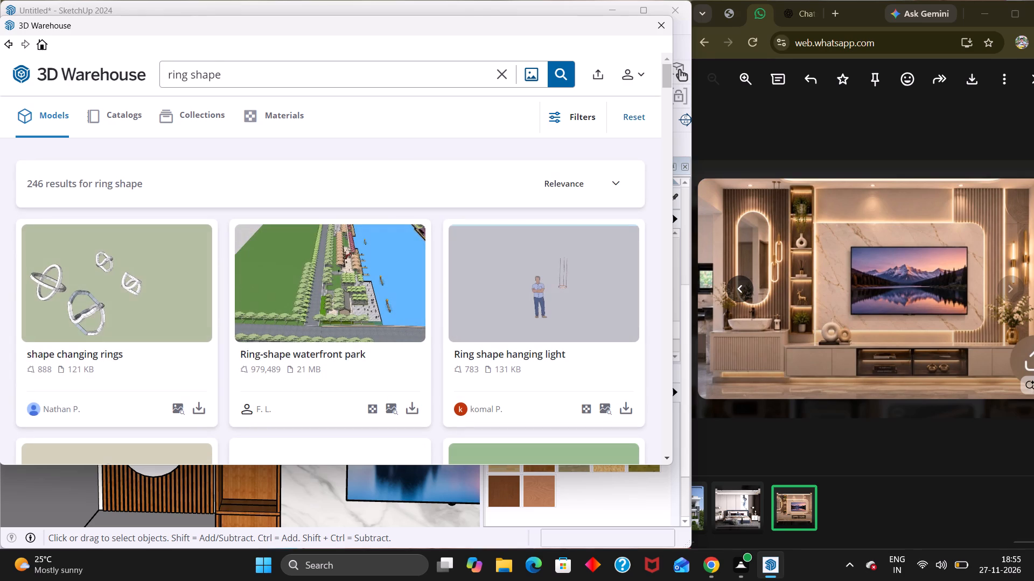
{"action": "key", "text": "BackSpace"}
{"action": "key", "text": "BackSpace"}
{"action": "key", "text": "BackSpace"}
{"action": "key", "text": "BackSpace"}
{"action": "key", "text": "BackSpace"}
{"action": "key", "text": "BackSpace"}
{"action": "key", "text": "BackSpace"}
{"action": "key", "text": "BackSpace"}
{"action": "key", "text": "BackSpace"}
{"action": "key", "text": "BackSpace"}
{"action": "key", "text": "BackSpace"}
{"action": "key", "text": "BackSpace"}
{"action": "key", "text": "BackSpace"}
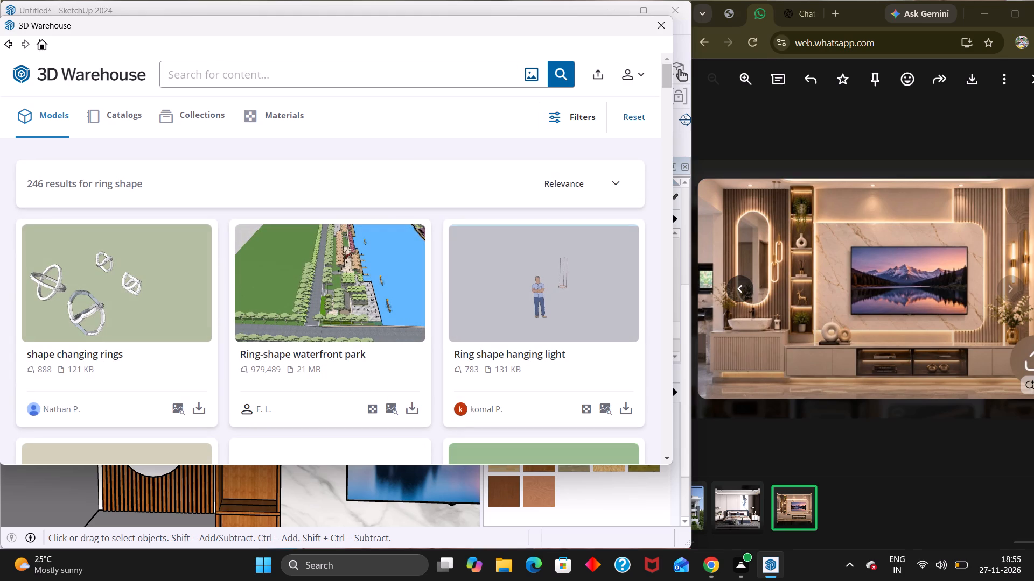
{"action": "key", "text": "BackSpace"}
{"action": "type", "text": "circle"}
{"action": "key", "text": "space"}
{"action": "type", "text": "ring"}
{"action": "key", "text": "space"}
{"action": "type", "text": "paln t"}
{"action": "key", "text": "Return"}
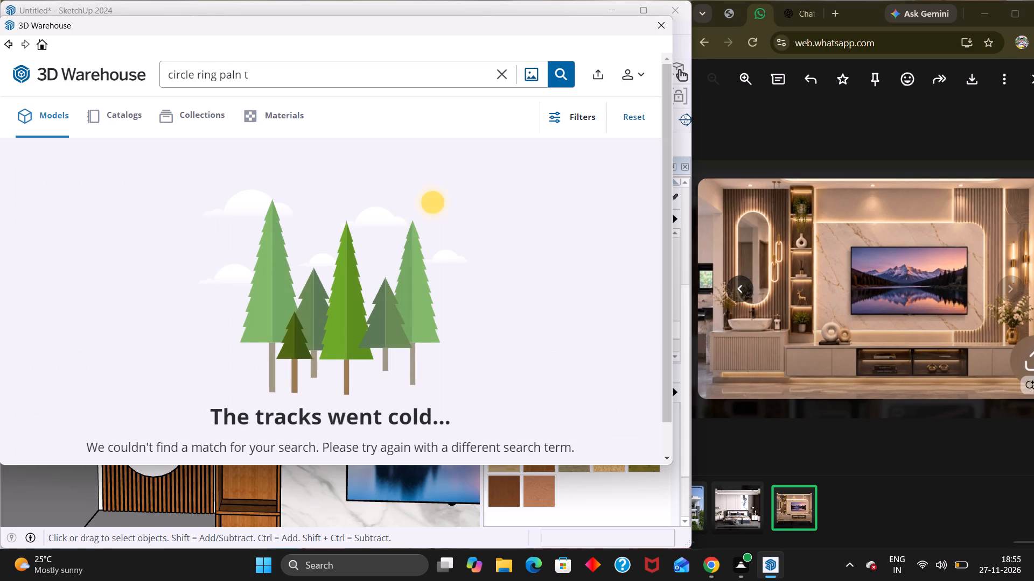
Remove the stray space from the last word and search 3D Warehouse for "circle ring palnt".
{"action": "left_click", "coordinate": [273, 78]}
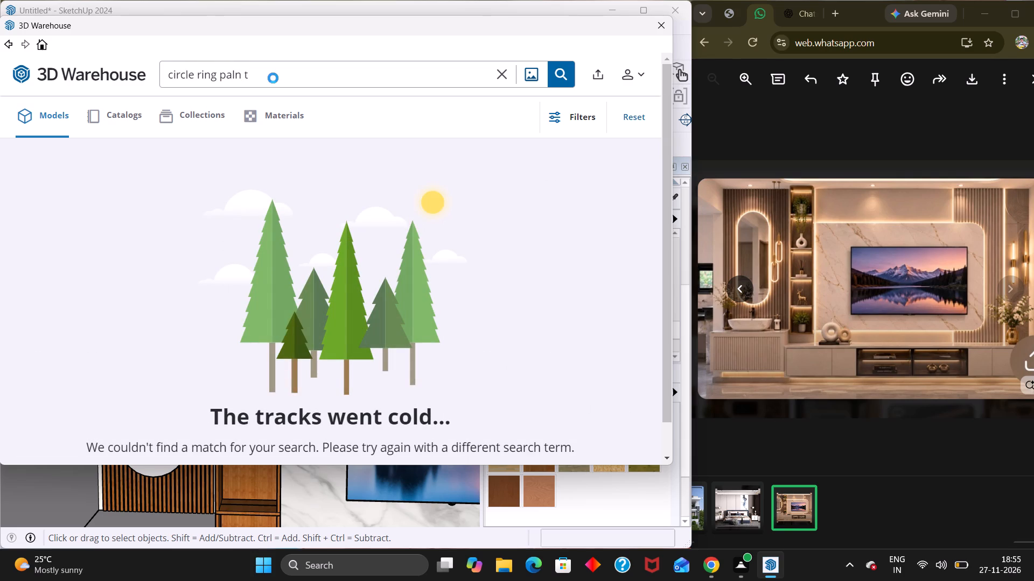
{"action": "left_click", "coordinate": [273, 78]}
{"action": "key", "text": "BackSpace"}
{"action": "key", "text": "BackSpace"}
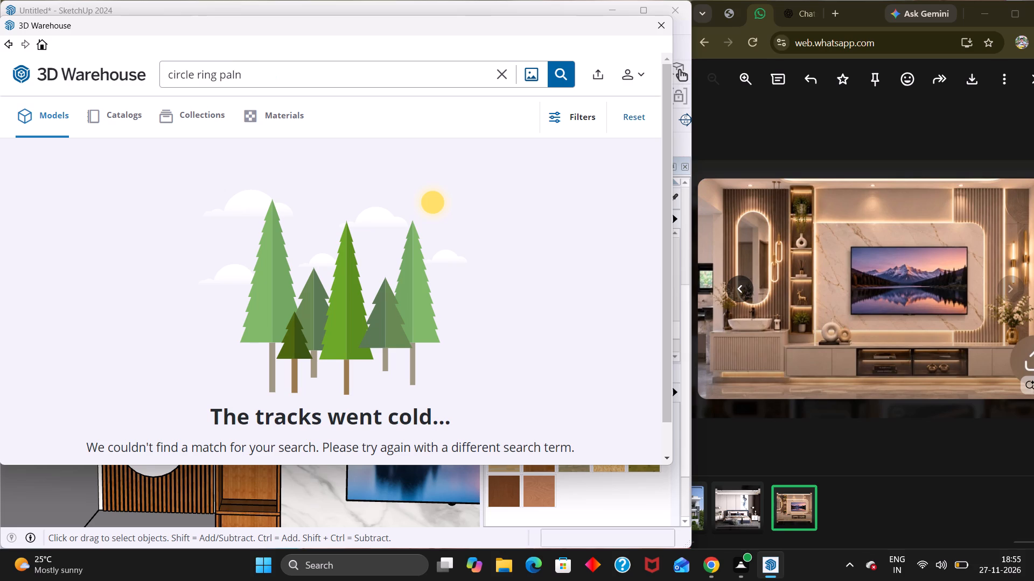
{"action": "key", "text": "t"}
{"action": "key", "text": "Return"}
Drop the word "ring" from the query and search 3D Warehouse for "circle palnt".
{"action": "left_click", "coordinate": [212, 74]}
{"action": "key", "text": "BackSpace"}
{"action": "key", "text": "BackSpace"}
{"action": "key", "text": "BackSpace"}
{"action": "key", "text": "BackSpace"}
{"action": "key", "text": "BackSpace"}
{"action": "key", "text": "Return"}
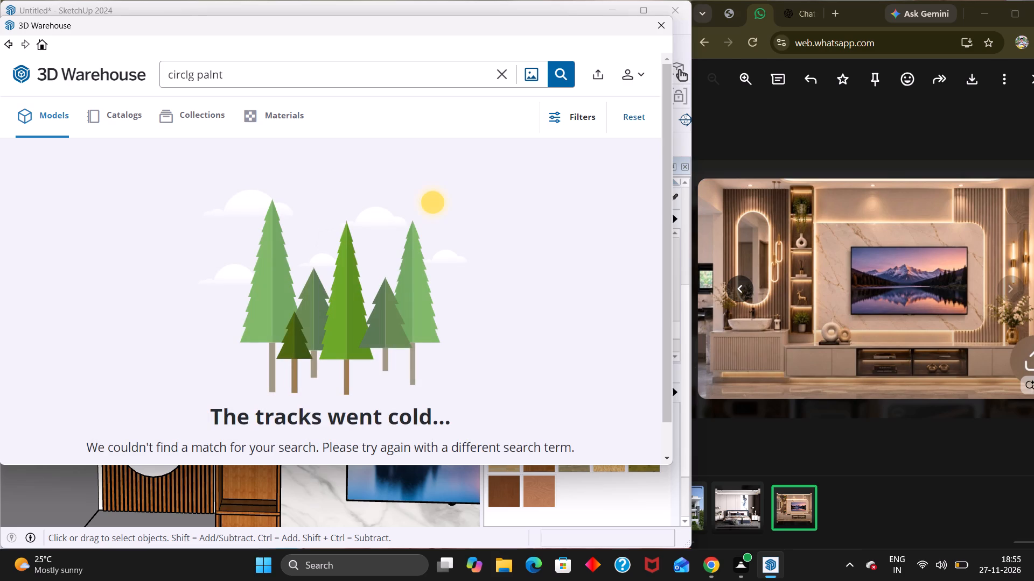
{"action": "left_click", "coordinate": [194, 76]}
{"action": "key", "text": "BackSpace"}
{"action": "key", "text": "e"}
{"action": "key", "text": "Return"}
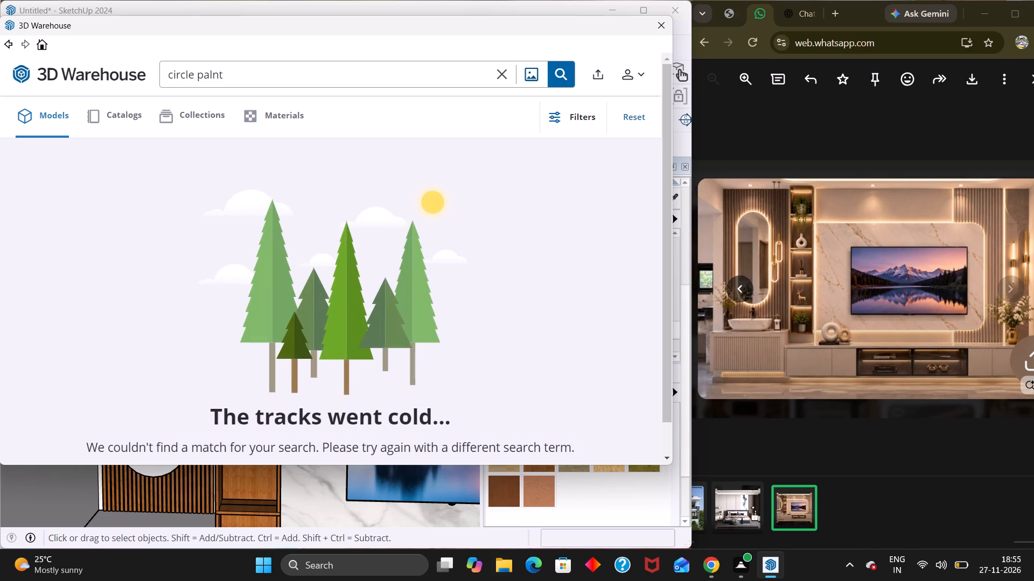
Reorder the query and search 3D Warehouse for "palnt circele".
{"action": "left_click", "coordinate": [194, 76]}
{"action": "key", "text": "backslash"}
{"action": "key", "text": "BackSpace"}
{"action": "key", "text": "BackSpace"}
{"action": "key", "text": "BackSpace"}
{"action": "key", "text": "BackSpace"}
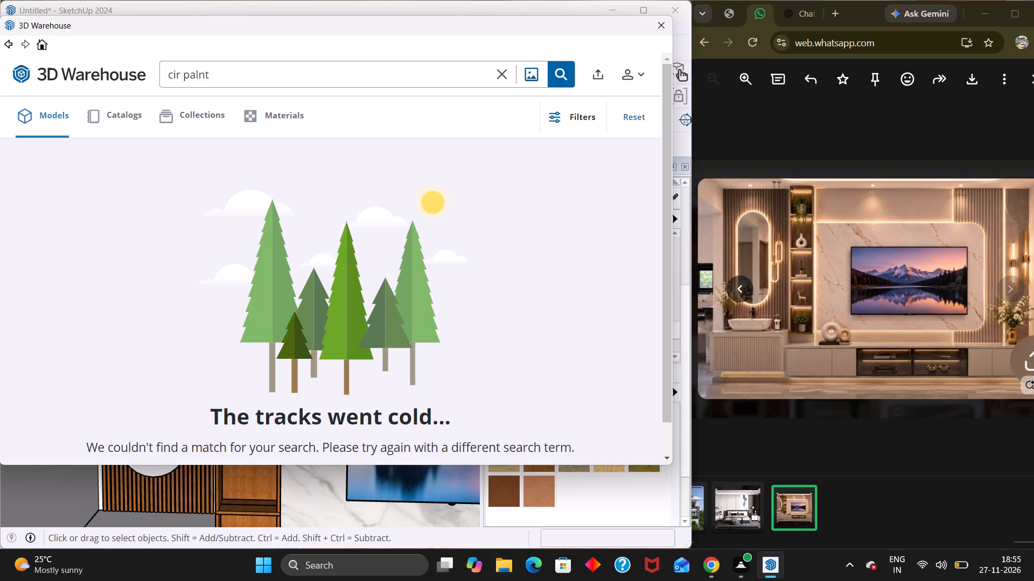
{"action": "key", "text": "BackSpace"}
{"action": "key", "text": "BackSpace"}
{"action": "key", "text": "BackSpace"}
{"action": "left_click_drag", "start_coordinate": [266, 55], "coordinate": [257, 77]}
{"action": "left_click", "coordinate": [257, 77]}
{"action": "key", "text": "space"}
{"action": "type", "text": "circele"}
{"action": "key", "text": "BackSpace"}
{"action": "key", "text": "e"}
{"action": "key", "text": "Return"}
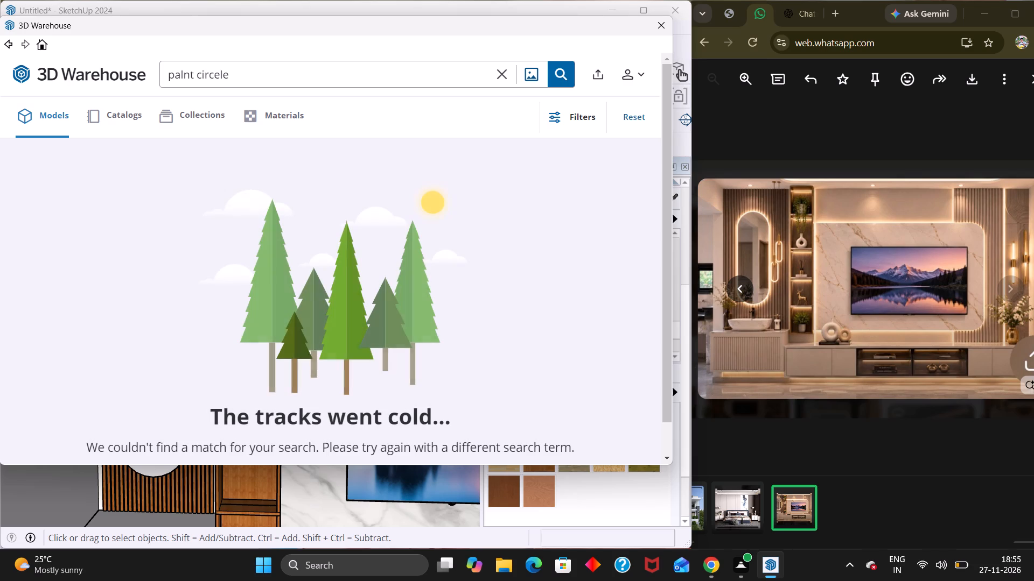
Shorten the query and search 3D Warehouse for "palnt" alone.
{"action": "left_click", "coordinate": [257, 77]}
{"action": "key", "text": "BackSpace"}
{"action": "key", "text": "BackSpace"}
{"action": "key", "text": "BackSpace"}
{"action": "key", "text": "BackSpace"}
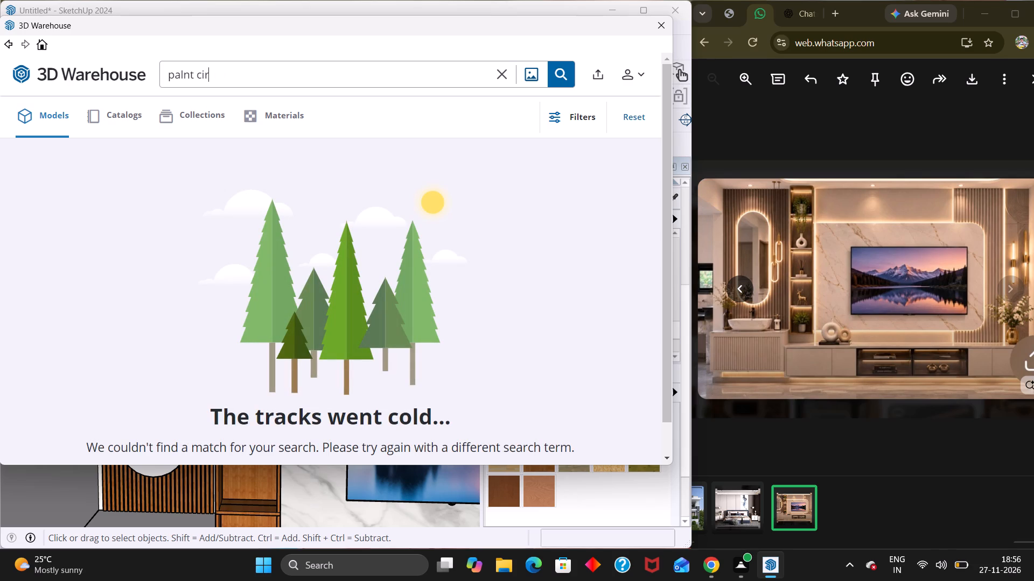
{"action": "key", "text": "BackSpace"}
{"action": "key", "text": "BackSpace"}
{"action": "key", "text": "BackSpace"}
{"action": "key", "text": "Return"}
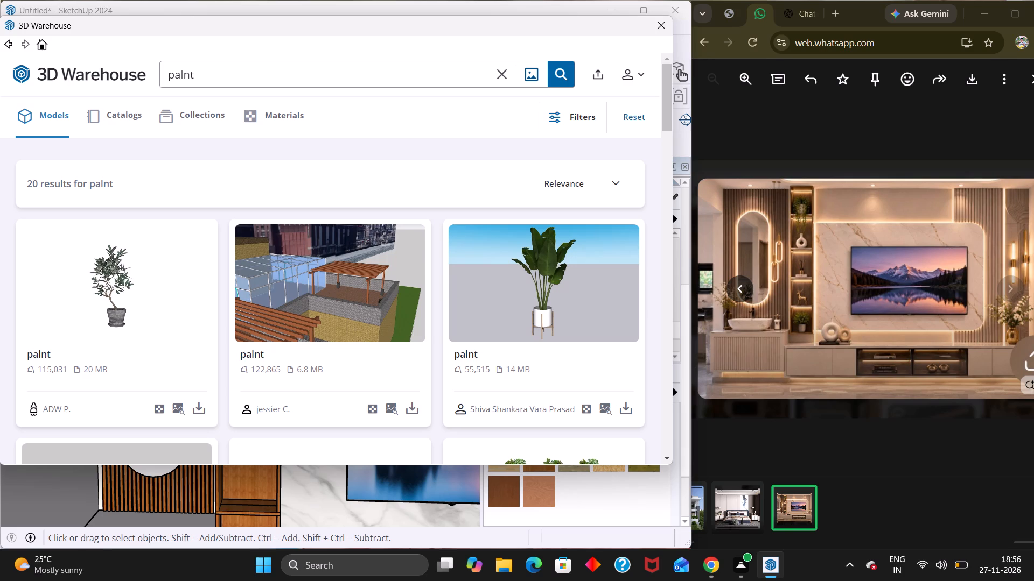
Add "ring" to the query and search 3D Warehouse for "palnt ring".
{"action": "left_click", "coordinate": [257, 77]}
{"action": "key", "text": "space"}
{"action": "type", "text": "ring"}
{"action": "key", "text": "Return"}
{"action": "key", "text": "Return"}
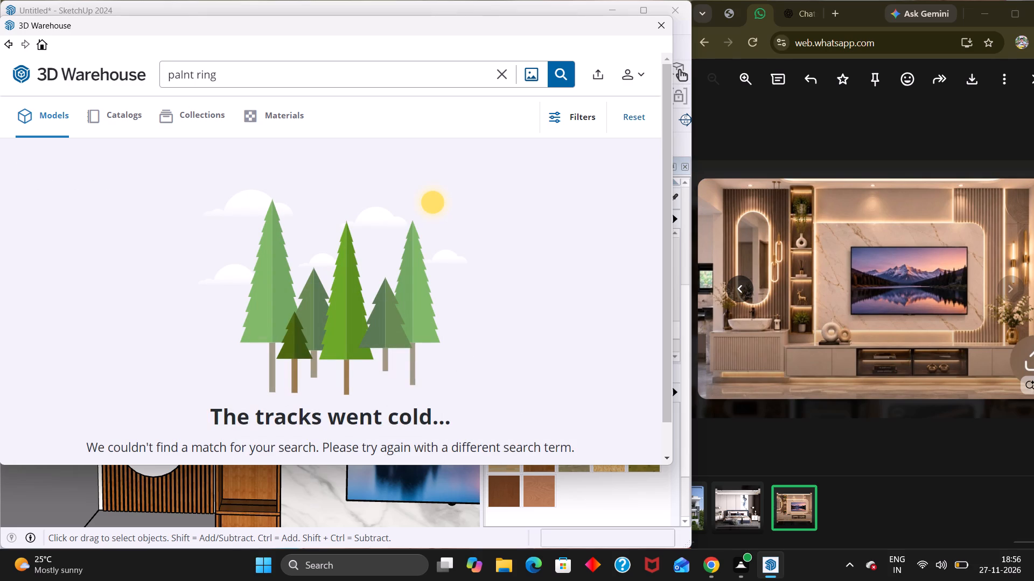
Replace the word "ring" with a plural ending and search 3D Warehouse for "palnts".
{"action": "key", "text": "BackSpace"}
{"action": "key", "text": "BackSpace"}
{"action": "left_click", "coordinate": [257, 77]}
{"action": "key", "text": "BackSpace"}
{"action": "key", "text": "BackSpace"}
{"action": "key", "text": "BackSpace"}
{"action": "key", "text": "BackSpace"}
{"action": "key", "text": "BackSpace"}
{"action": "key", "text": "s"}
{"action": "key", "text": "Return"}
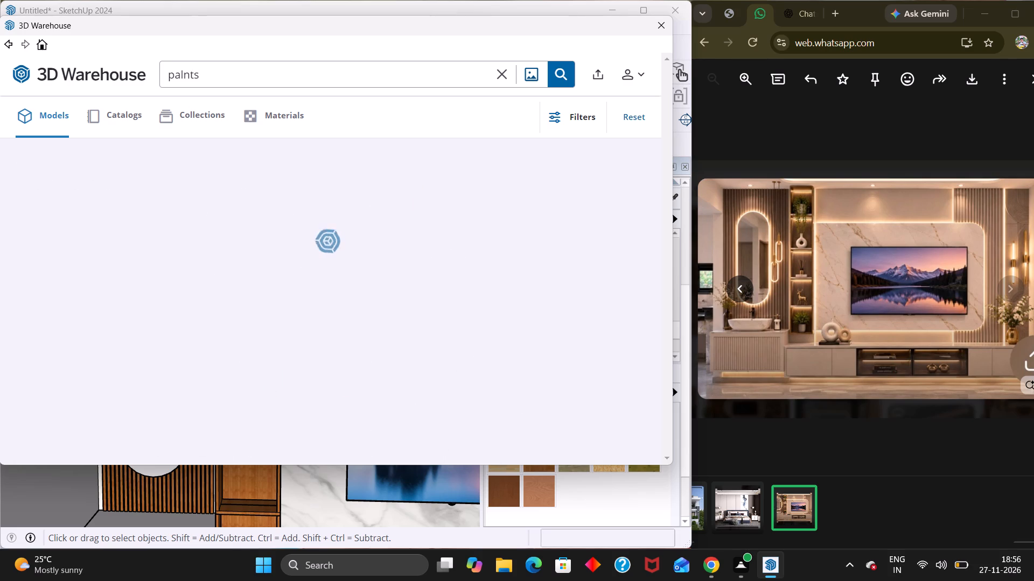
Look through the whole list of "palnts" models for decor that suits the shelf compartments in the reference image.
{"action": "scroll", "coordinate": [281, 285], "scroll_direction": "down", "scroll_amount": 1}
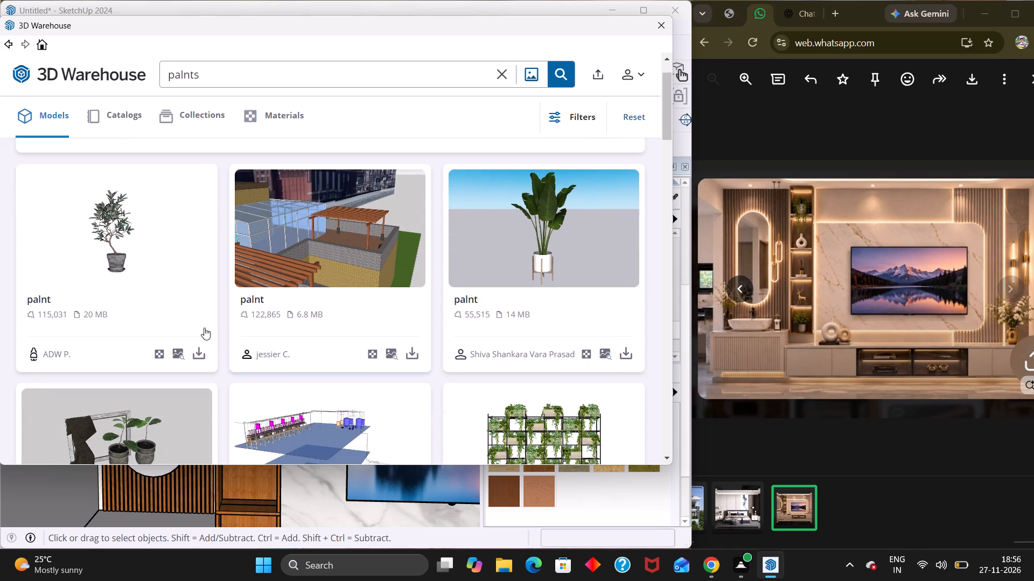
{"action": "scroll", "coordinate": [201, 328], "scroll_direction": "down", "scroll_amount": 3}
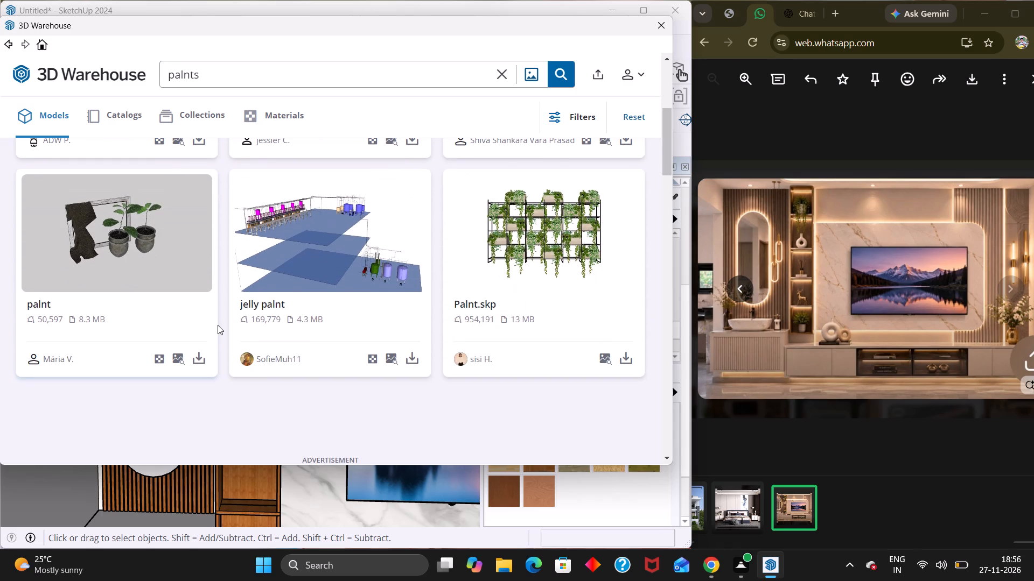
{"action": "scroll", "coordinate": [218, 325], "scroll_direction": "down", "scroll_amount": 1}
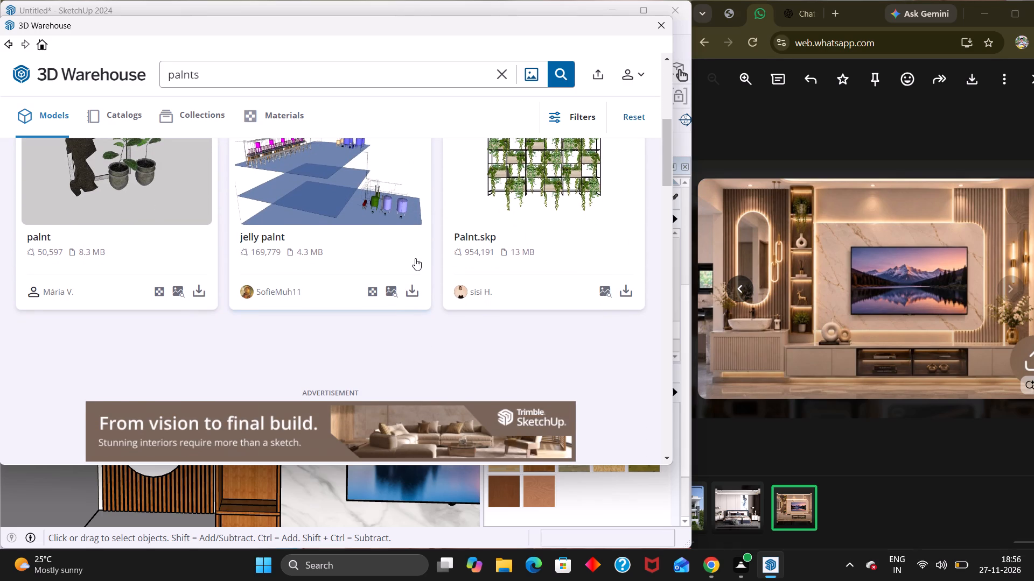
{"action": "scroll", "coordinate": [417, 258], "scroll_direction": "down", "scroll_amount": 8}
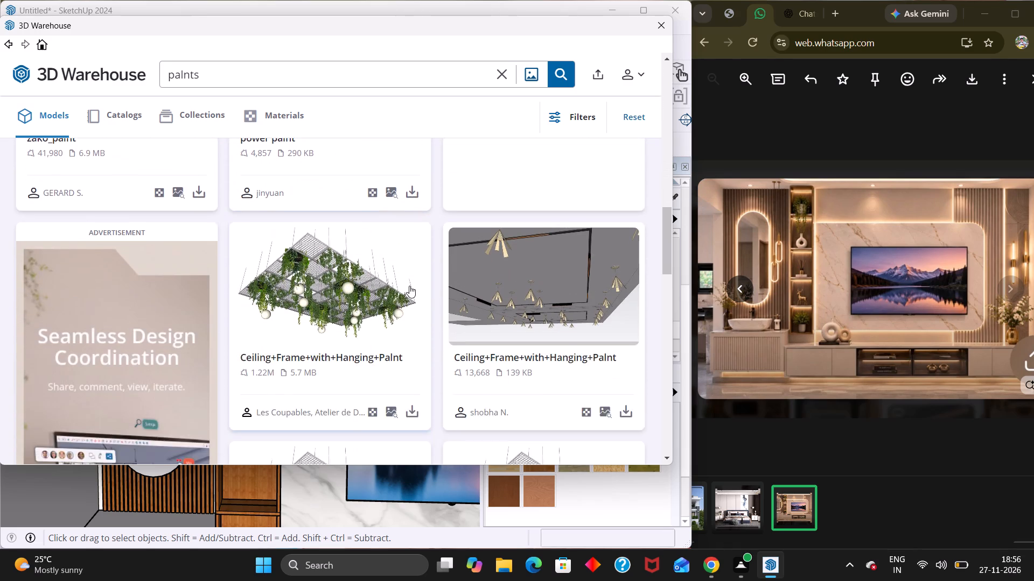
{"action": "scroll", "coordinate": [408, 289], "scroll_direction": "down", "scroll_amount": 8}
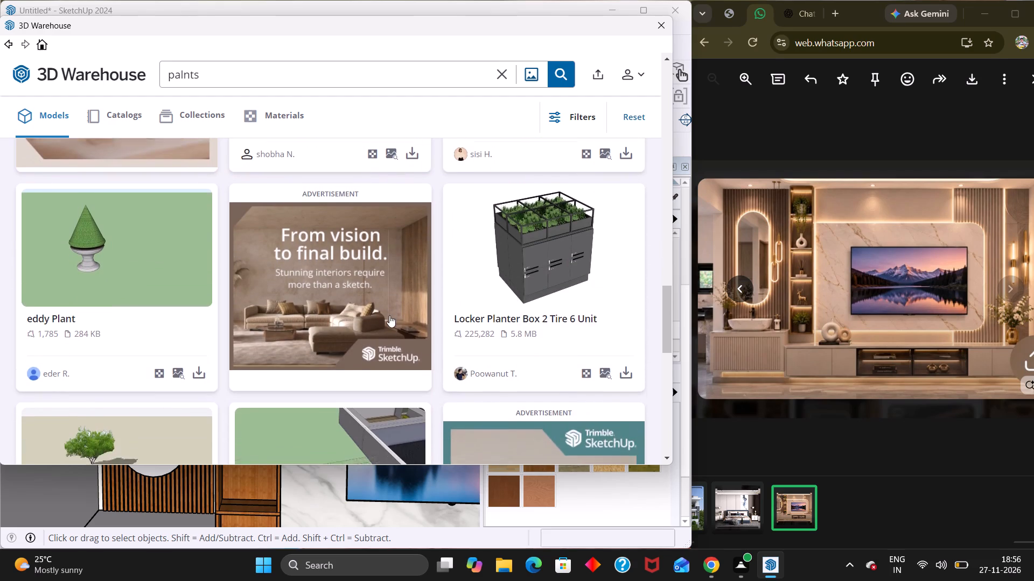
{"action": "scroll", "coordinate": [389, 315], "scroll_direction": "down", "scroll_amount": 7}
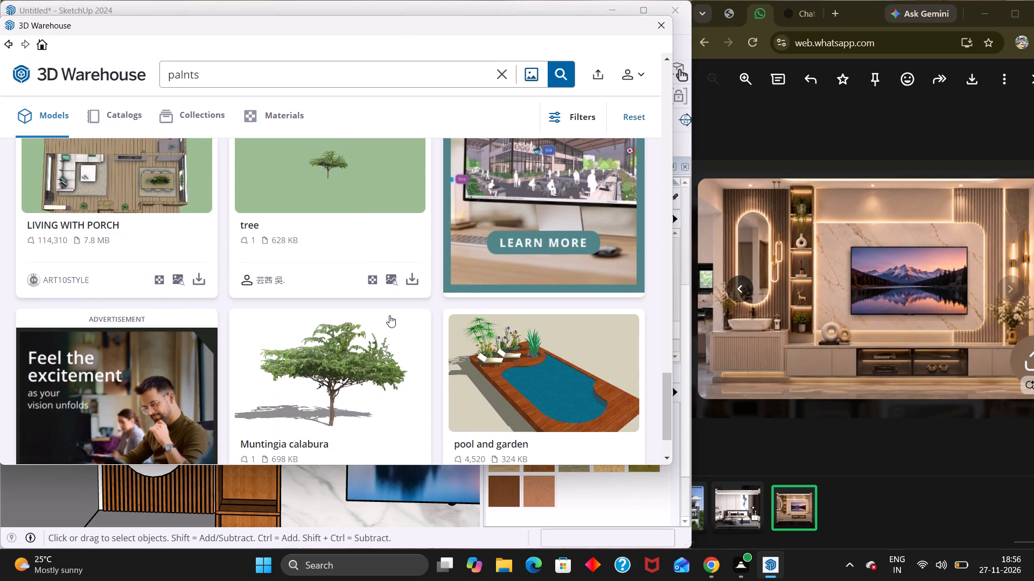
{"action": "scroll", "coordinate": [389, 315], "scroll_direction": "down", "scroll_amount": 5}
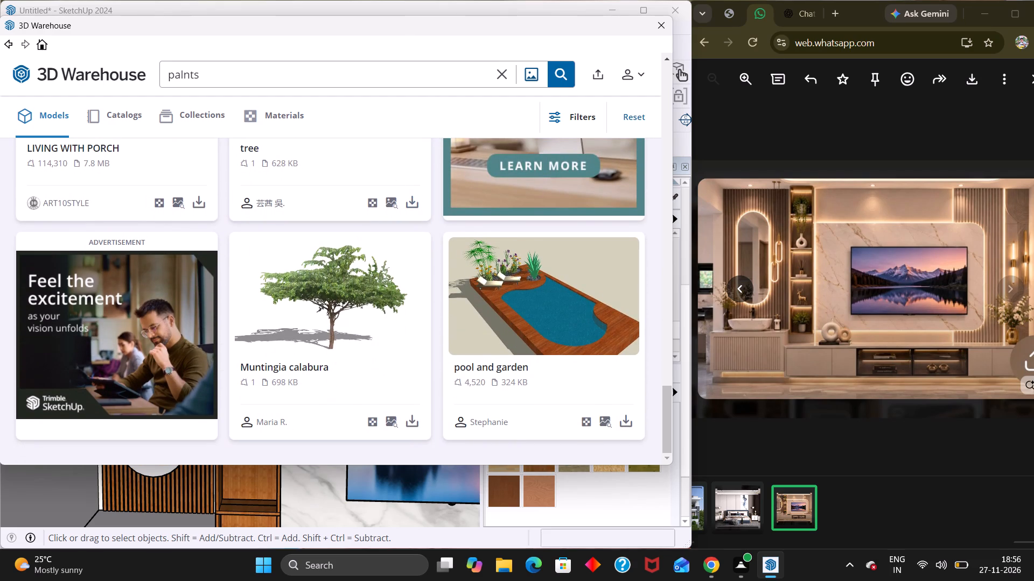
Extend the query and search 3D Warehouse for "palnts things".
{"action": "left_click", "coordinate": [291, 74]}
{"action": "key", "text": "space"}
{"action": "type", "text": "thim"}
{"action": "key", "text": "BackSpace"}
{"action": "type", "text": "ngs"}
{"action": "key", "text": "space"}
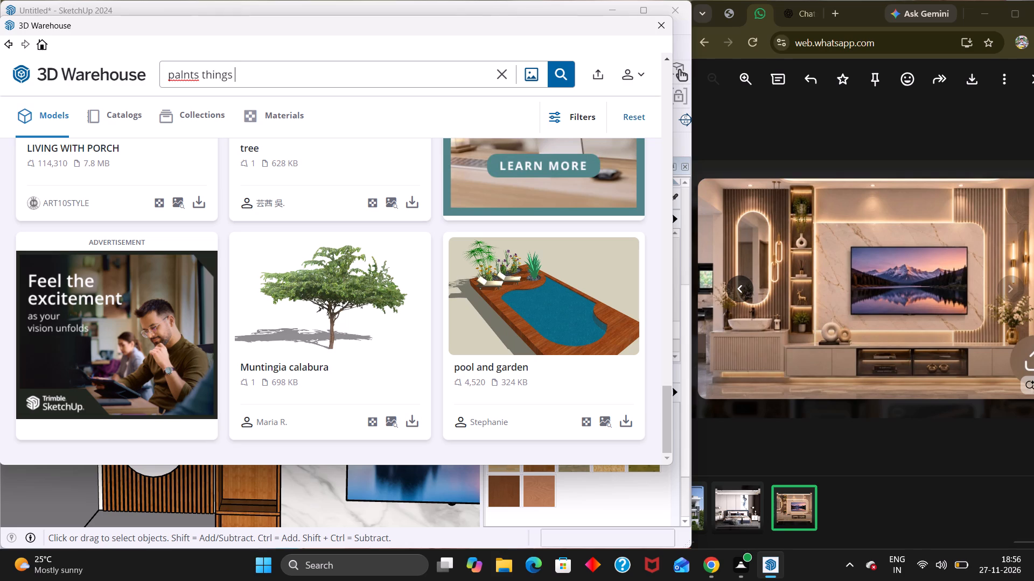
{"action": "left_click", "coordinate": [568, 83]}
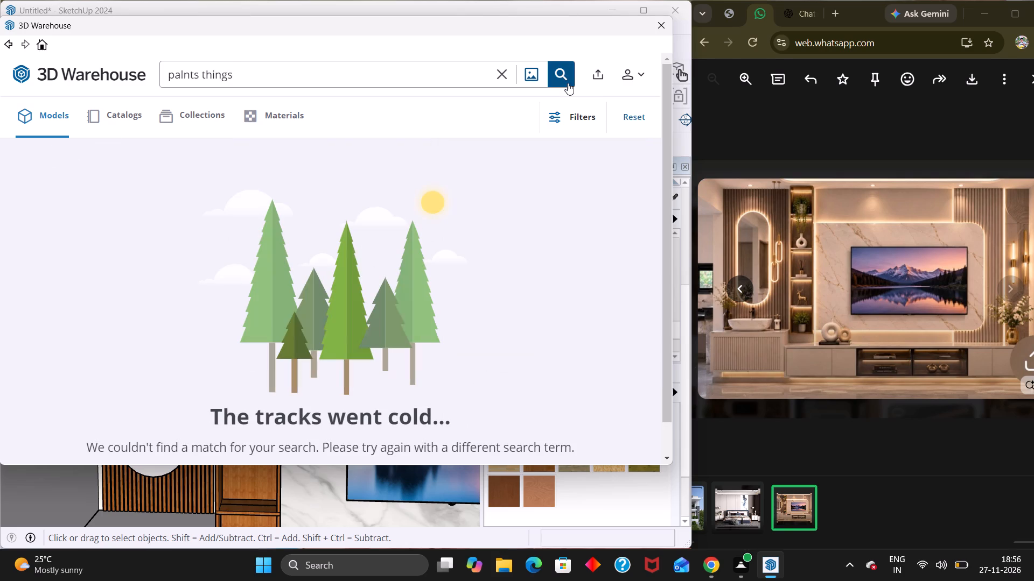
Remove the word "palnts" from the query and search 3D Warehouse for "things" alone.
{"action": "left_click", "coordinate": [263, 81]}
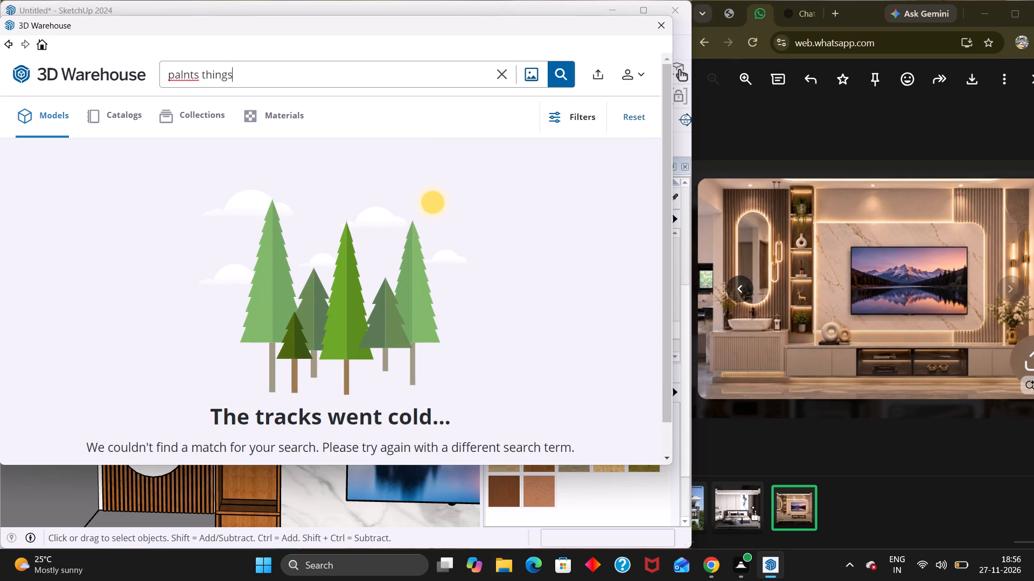
{"action": "left_click", "coordinate": [204, 72]}
{"action": "key", "text": "BackSpace"}
{"action": "key", "text": "BackSpace"}
{"action": "key", "text": "BackSpace"}
{"action": "key", "text": "BackSpace"}
{"action": "key", "text": "BackSpace"}
{"action": "key", "text": "BackSpace"}
{"action": "key", "text": "BackSpace"}
{"action": "key", "text": "BackSpace"}
{"action": "key", "text": "BackSpace"}
{"action": "key", "text": "BackSpace"}
{"action": "key", "text": "BackSpace"}
{"action": "key", "text": "BackSpace"}
{"action": "key", "text": "BackSpace"}
{"action": "key", "text": "Return"}
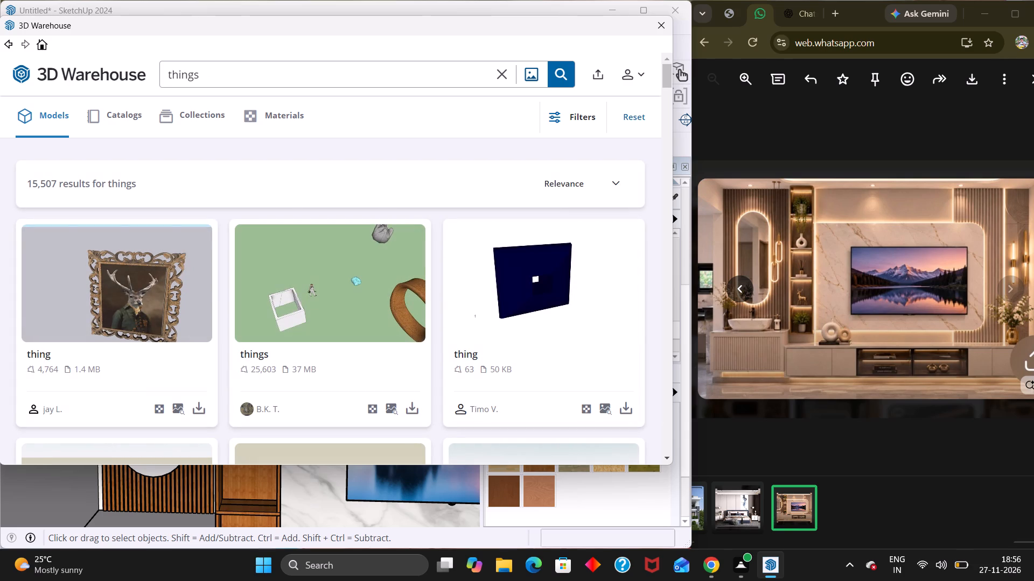
Look through the "things" models for a ring-shaped decor piece like the one in the reference image.
{"action": "scroll", "coordinate": [203, 214], "scroll_direction": "down", "scroll_amount": 1}
{"action": "scroll", "coordinate": [346, 287], "scroll_direction": "down", "scroll_amount": 3}
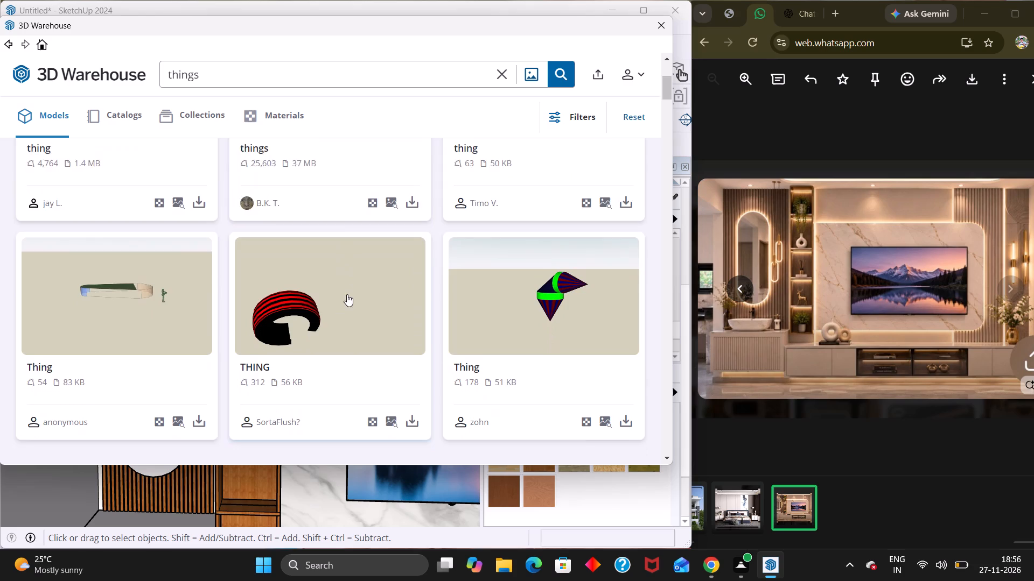
{"action": "scroll", "coordinate": [347, 294], "scroll_direction": "down", "scroll_amount": 8}
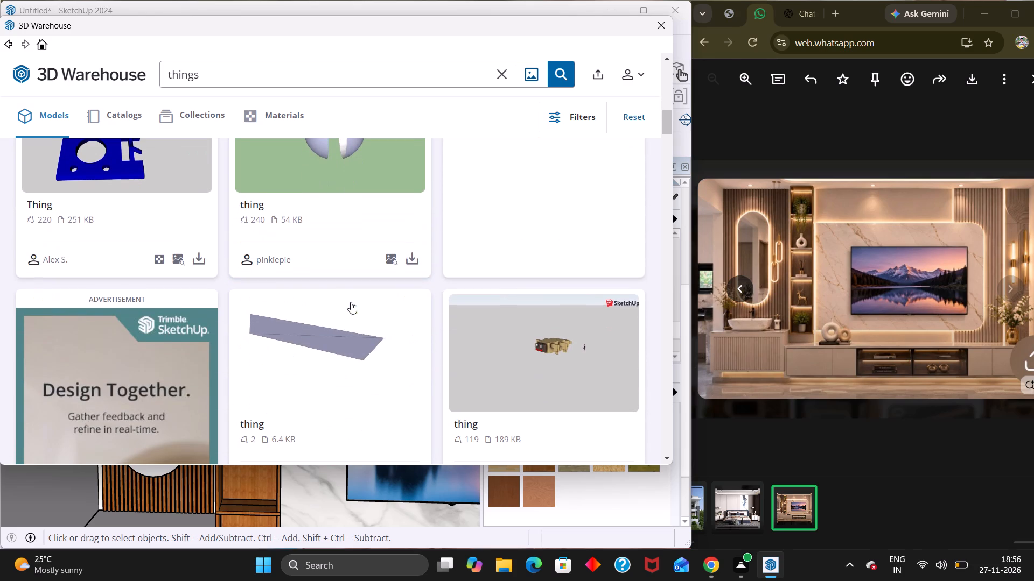
Add "ring" to the query and search 3D Warehouse for "things ring".
{"action": "left_click", "coordinate": [218, 86]}
{"action": "key", "text": "space"}
{"action": "type", "text": "ring"}
{"action": "key", "text": "Return"}
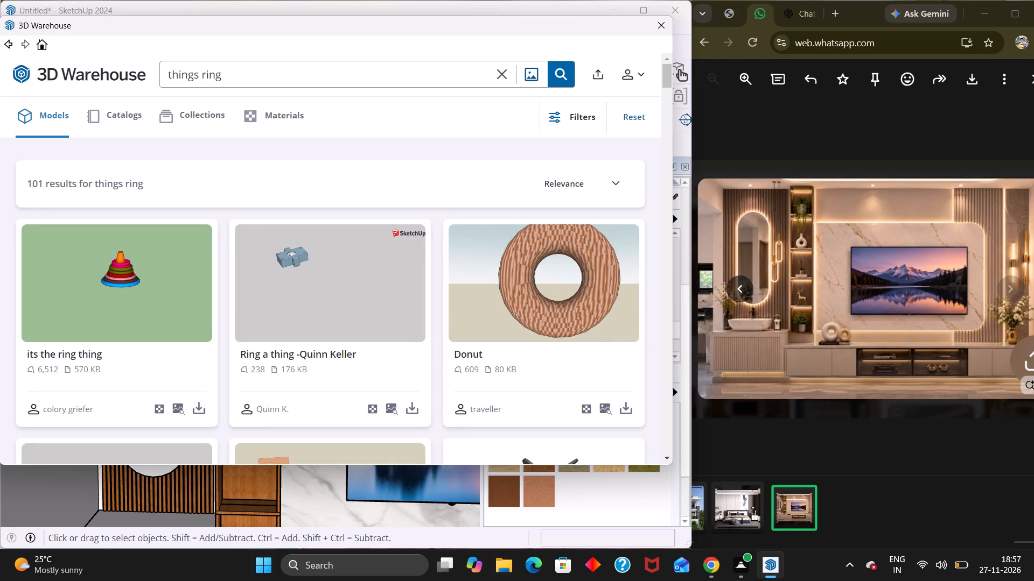
Replace "ring" in the query, search 3D Warehouse for "things circle shape", and close 3D Warehouse.
{"action": "left_click", "coordinate": [222, 76]}
{"action": "key", "text": "BackSpace"}
{"action": "key", "text": "BackSpace"}
{"action": "key", "text": "BackSpace"}
{"action": "key", "text": "BackSpace"}
{"action": "type", "text": "circle sj"}
{"action": "key", "text": "BackSpace"}
{"action": "type", "text": "hao"}
{"action": "key", "text": "BackSpace"}
{"action": "type", "text": "pe"}
{"action": "key", "text": "Return"}
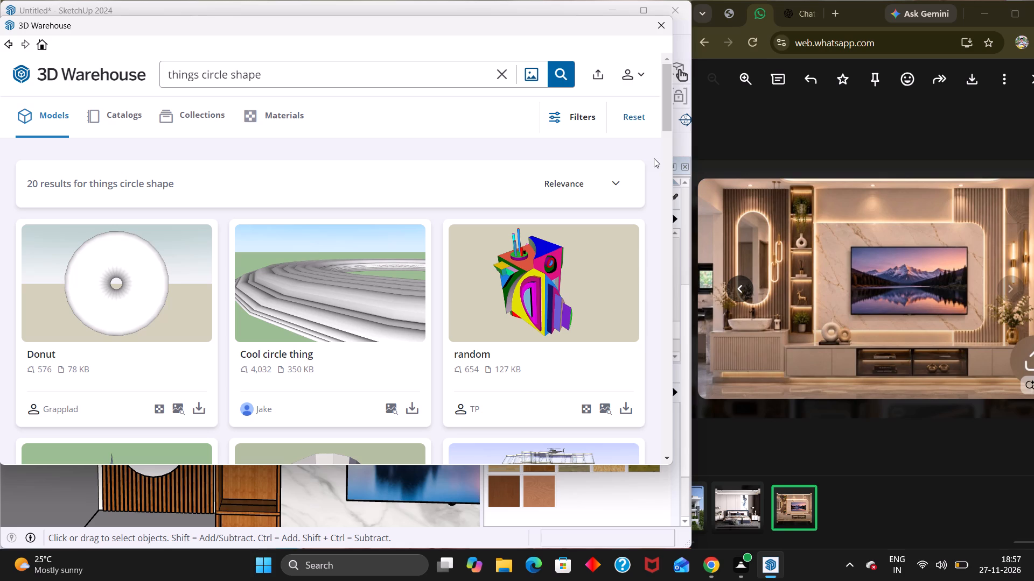
{"action": "left_click", "coordinate": [661, 23]}
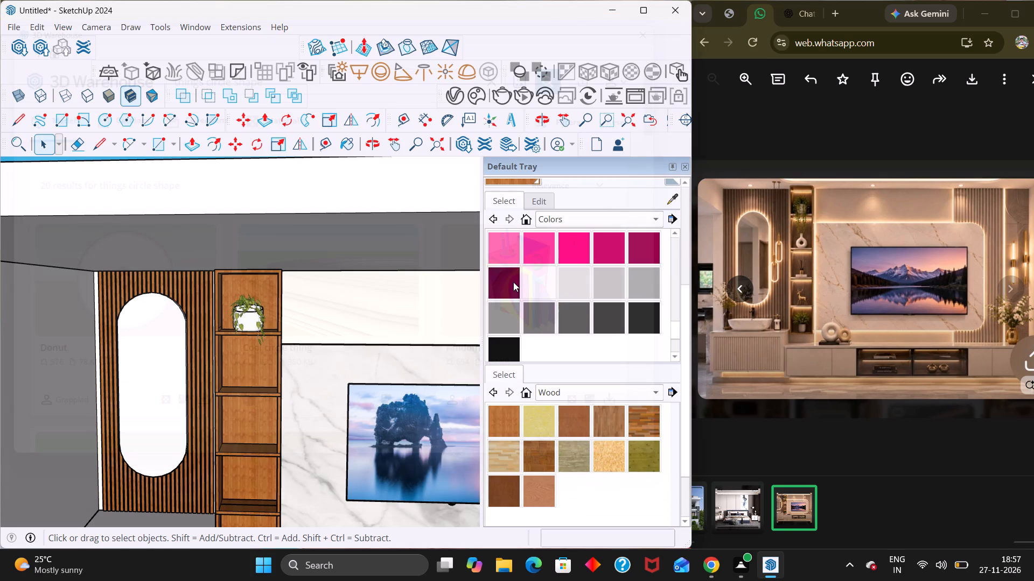
Move the lower potted plant and its white pot from outside the room into the bottom open shelf compartment.
{"action": "scroll", "coordinate": [513, 282], "scroll_direction": "down", "scroll_amount": 1}
{"action": "scroll", "coordinate": [356, 322], "scroll_direction": "down", "scroll_amount": 6}
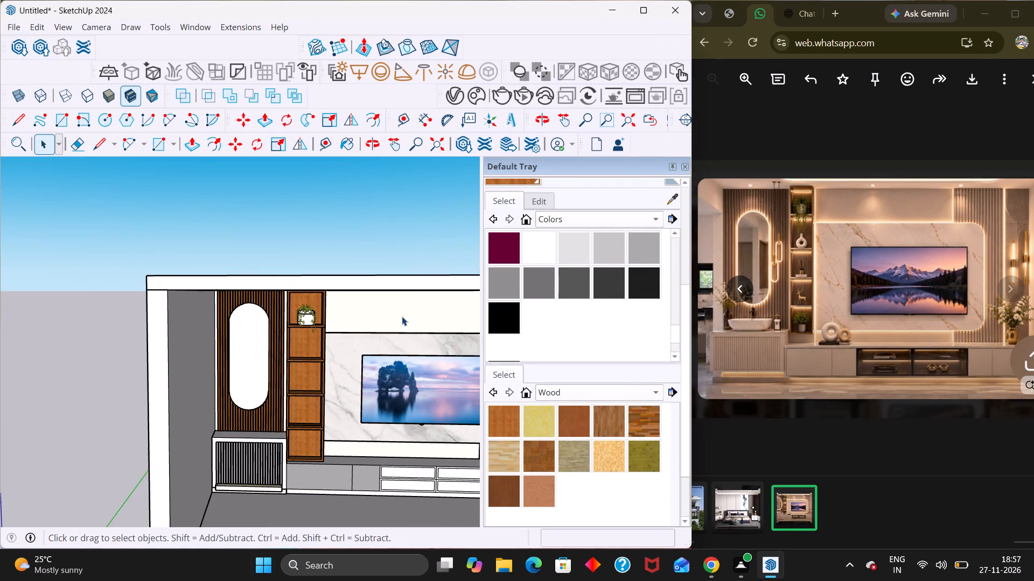
{"action": "scroll", "coordinate": [411, 307], "scroll_direction": "down", "scroll_amount": 6}
{"action": "scroll", "coordinate": [184, 485], "scroll_direction": "up", "scroll_amount": 9}
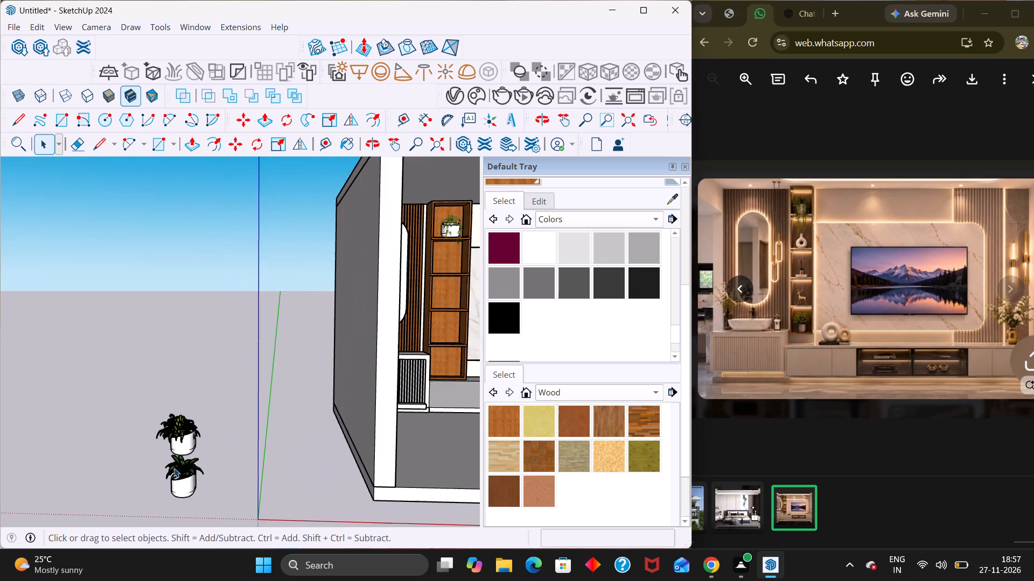
{"action": "scroll", "coordinate": [174, 468], "scroll_direction": "up", "scroll_amount": 6}
{"action": "middle_click_drag", "start_coordinate": [185, 463], "coordinate": [193, 387]}
{"action": "scroll", "coordinate": [195, 392], "scroll_direction": "up", "scroll_amount": 3}
{"action": "middle_click_drag", "start_coordinate": [198, 400], "coordinate": [197, 424]}
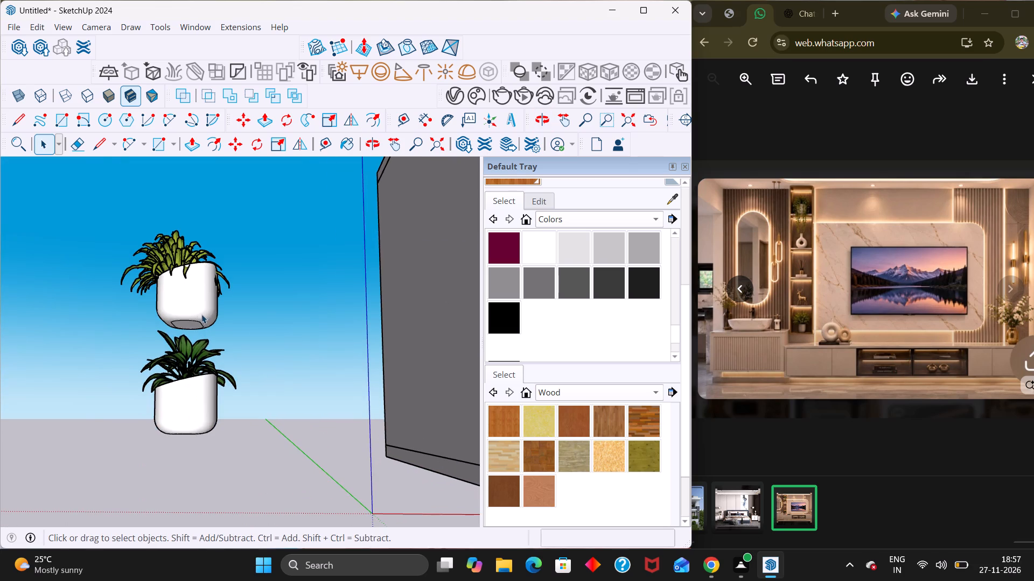
{"action": "left_click", "coordinate": [204, 310]}
{"action": "left_click", "coordinate": [204, 310]}
{"action": "left_click", "coordinate": [187, 381]}
{"action": "middle_click_drag", "start_coordinate": [188, 396], "coordinate": [183, 457]}
{"action": "double_click", "coordinate": [197, 402]}
{"action": "left_click", "coordinate": [193, 399]}
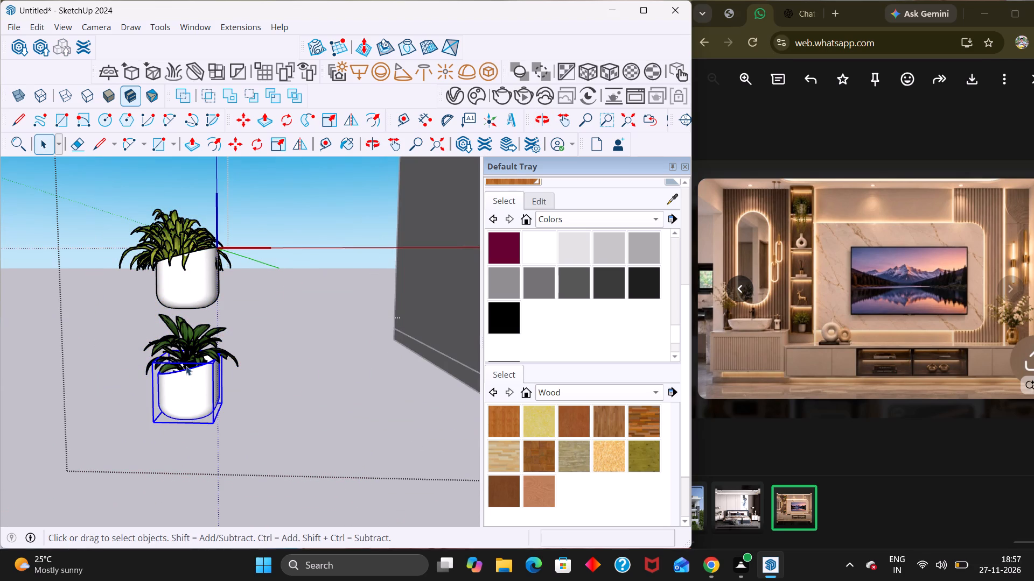
{"action": "left_click", "coordinate": [186, 361]}
{"action": "left_click", "coordinate": [188, 391], "text": "ctrl"}
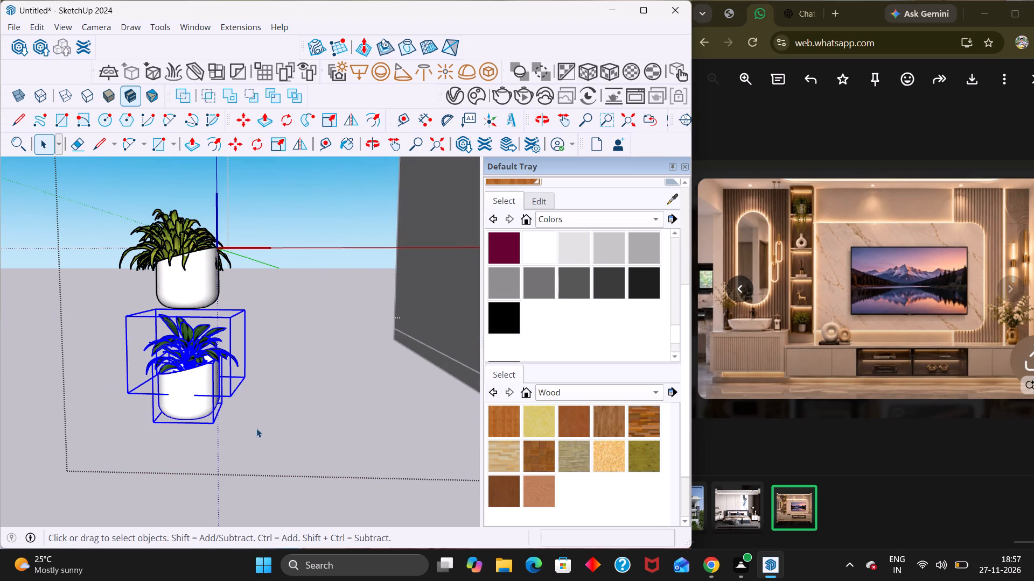
{"action": "key", "text": "m"}
{"action": "left_click", "coordinate": [214, 429]}
{"action": "scroll", "coordinate": [102, 434], "scroll_direction": "down", "scroll_amount": 3}
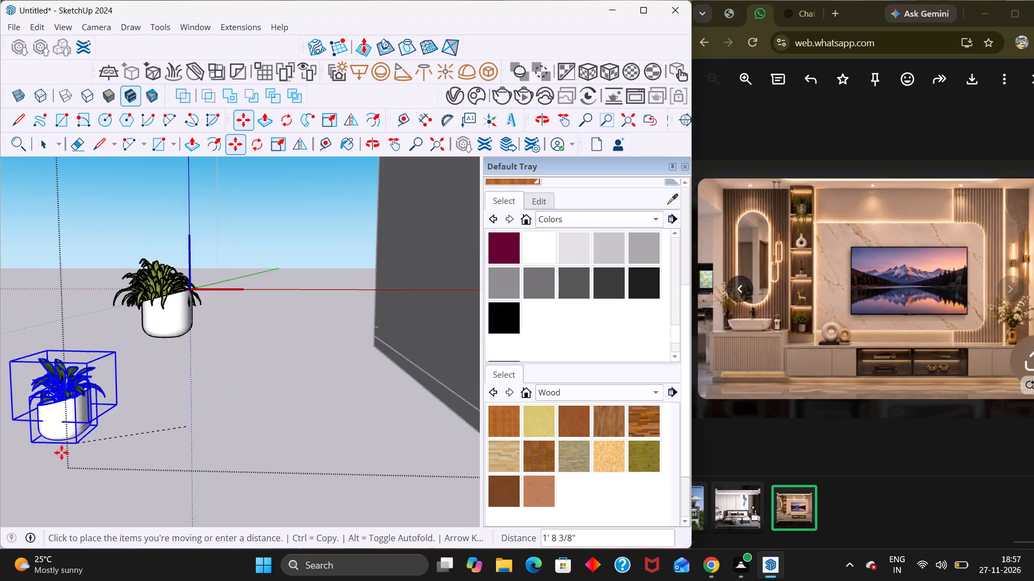
{"action": "scroll", "coordinate": [61, 452], "scroll_direction": "down", "scroll_amount": 10}
{"action": "middle_click_drag", "start_coordinate": [425, 429], "coordinate": [431, 398]}
{"action": "scroll", "coordinate": [430, 414], "scroll_direction": "up", "scroll_amount": 11}
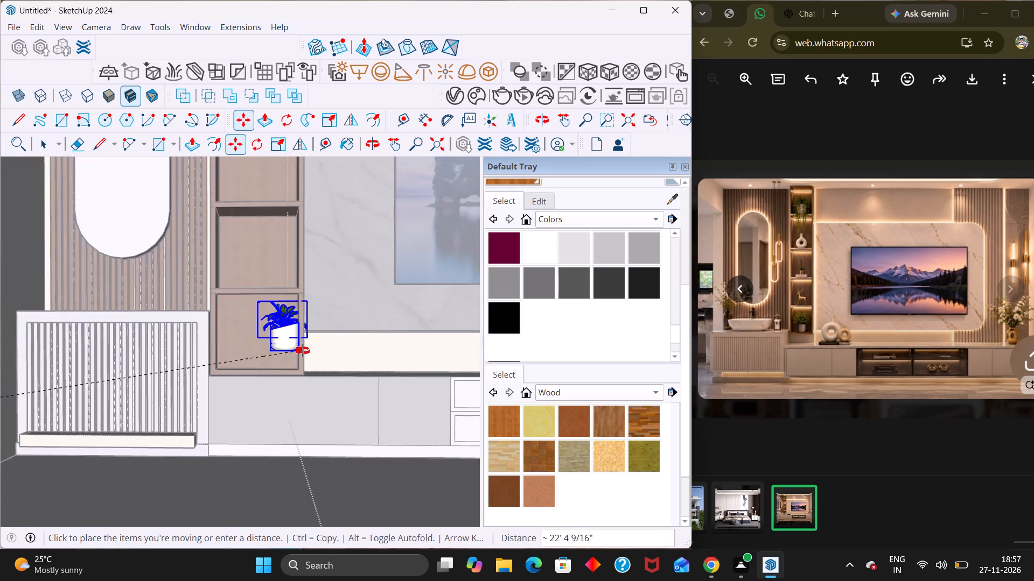
{"action": "middle_click_drag", "start_coordinate": [303, 351], "coordinate": [250, 420]}
{"action": "scroll", "coordinate": [264, 468], "scroll_direction": "up", "scroll_amount": 1}
{"action": "scroll", "coordinate": [252, 424], "scroll_direction": "up", "scroll_amount": 5}
{"action": "scroll", "coordinate": [256, 336], "scroll_direction": "up", "scroll_amount": 2}
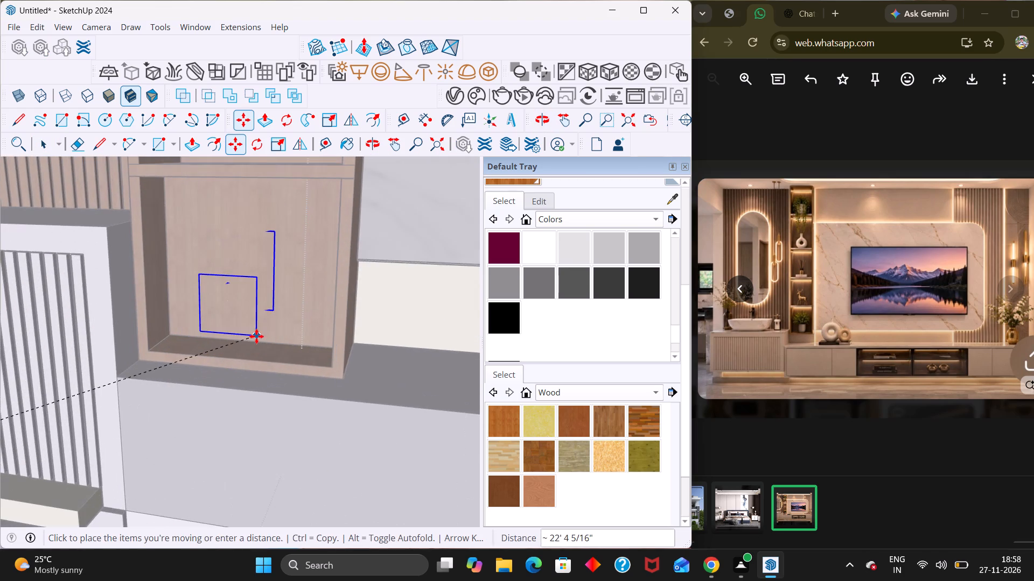
{"action": "middle_click_drag", "start_coordinate": [256, 336], "coordinate": [262, 414]}
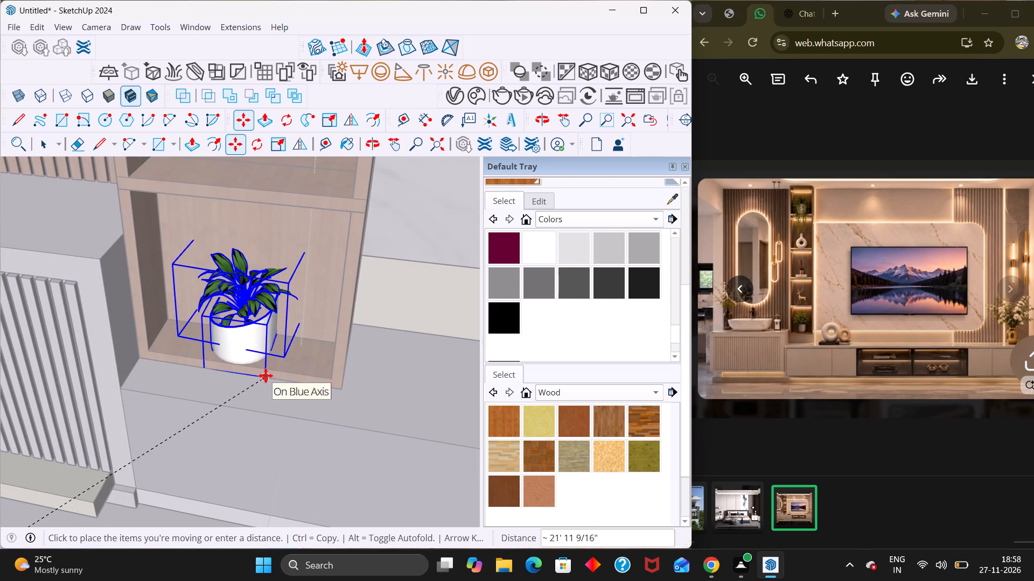
{"action": "left_click", "coordinate": [269, 375]}
{"action": "middle_click_drag", "start_coordinate": [283, 378], "coordinate": [330, 324]}
{"action": "scroll", "coordinate": [330, 324], "scroll_direction": "up", "scroll_amount": 5}
{"action": "middle_click_drag", "start_coordinate": [284, 358], "coordinate": [266, 360]}
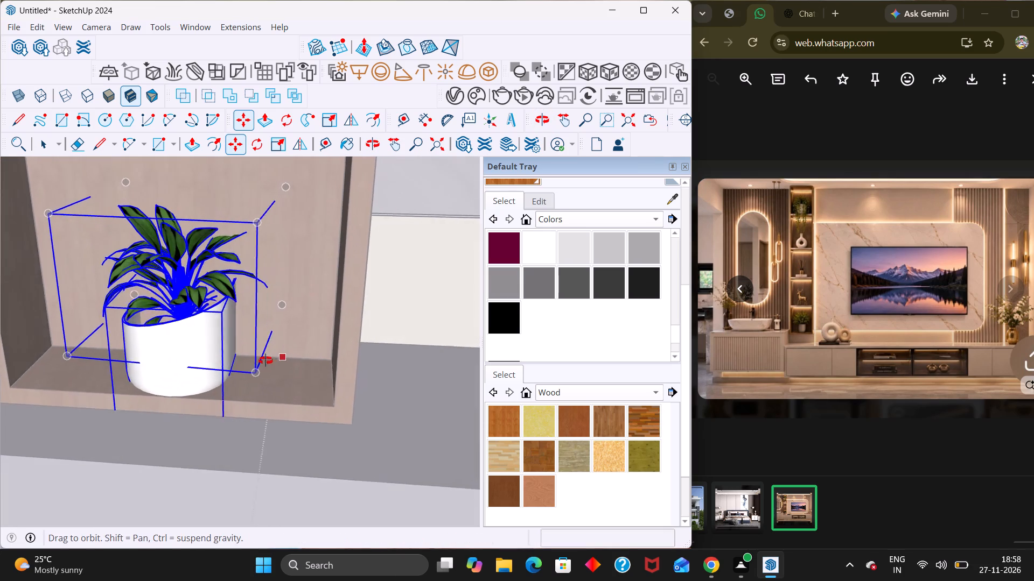
{"action": "middle_click_drag", "start_coordinate": [266, 360], "coordinate": [239, 372]}
{"action": "left_click", "coordinate": [404, 420]}
{"action": "key", "text": "space"}
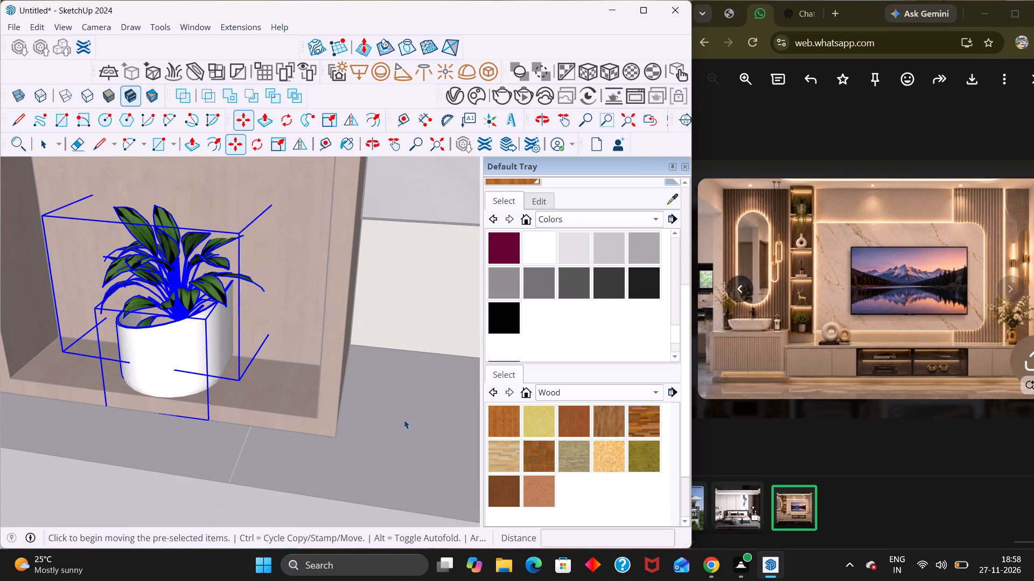
{"action": "left_click", "coordinate": [404, 420]}
Move the potted plant component about 5 7/16" forward, out from the bottom shelf compartment.
{"action": "scroll", "coordinate": [406, 420], "scroll_direction": "down", "scroll_amount": 4}
{"action": "scroll", "coordinate": [219, 408], "scroll_direction": "up", "scroll_amount": 5}
{"action": "middle_click_drag", "start_coordinate": [274, 381], "coordinate": [257, 384]}
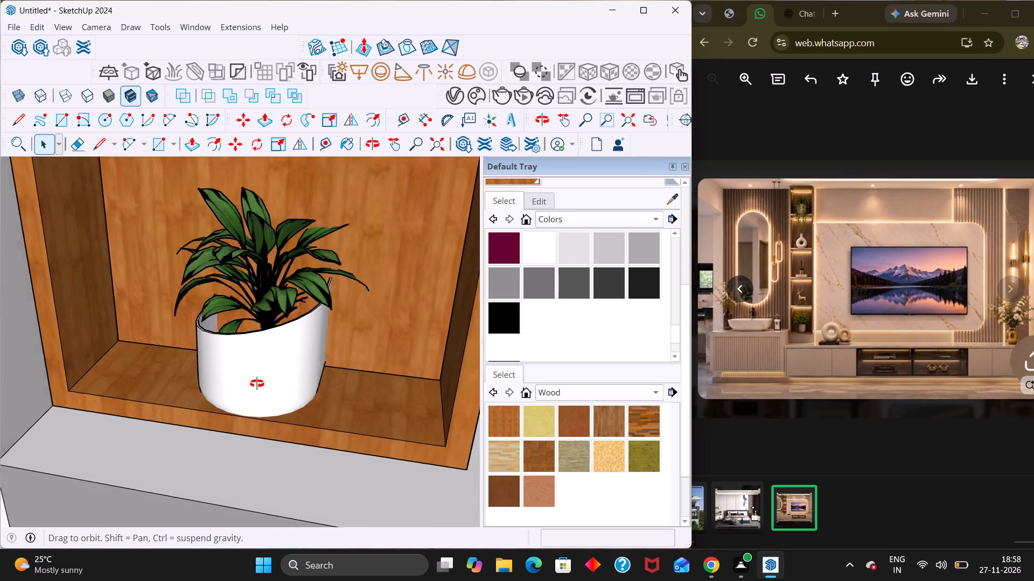
{"action": "middle_click_drag", "start_coordinate": [257, 384], "coordinate": [226, 389]}
{"action": "left_click", "coordinate": [232, 375]}
{"action": "key", "text": "m"}
{"action": "left_click", "coordinate": [244, 379]}
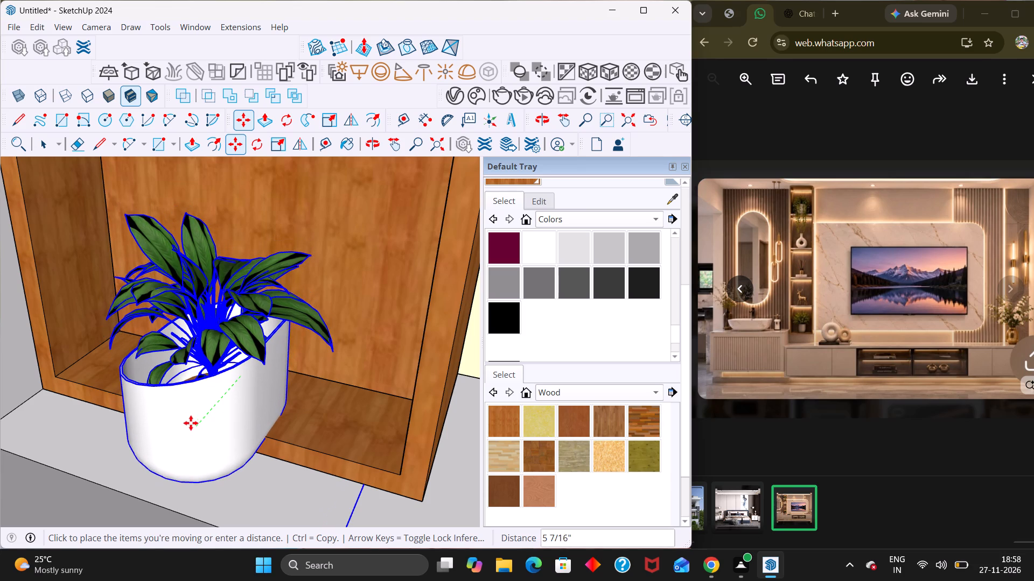
{"action": "left_click", "coordinate": [190, 423]}
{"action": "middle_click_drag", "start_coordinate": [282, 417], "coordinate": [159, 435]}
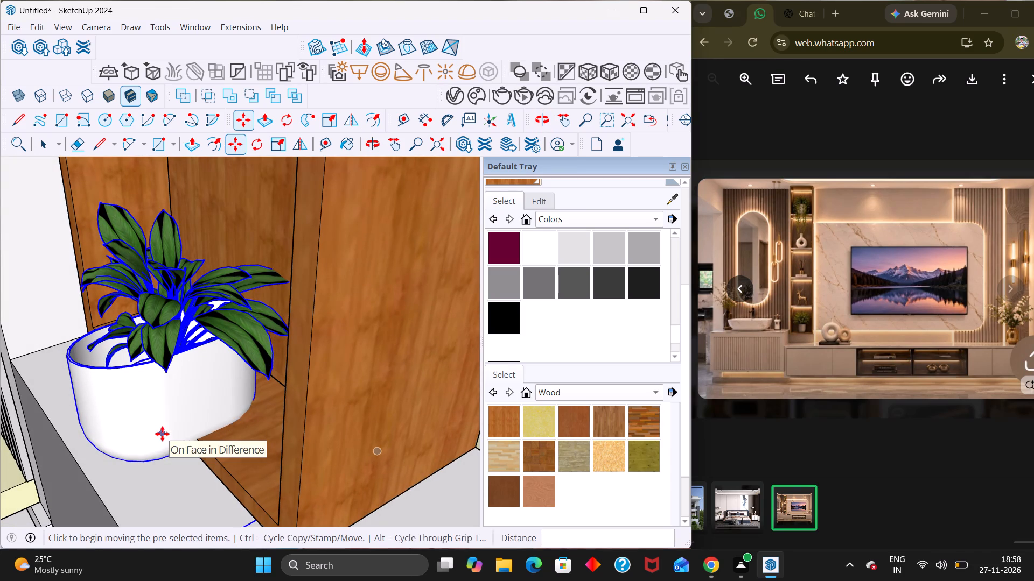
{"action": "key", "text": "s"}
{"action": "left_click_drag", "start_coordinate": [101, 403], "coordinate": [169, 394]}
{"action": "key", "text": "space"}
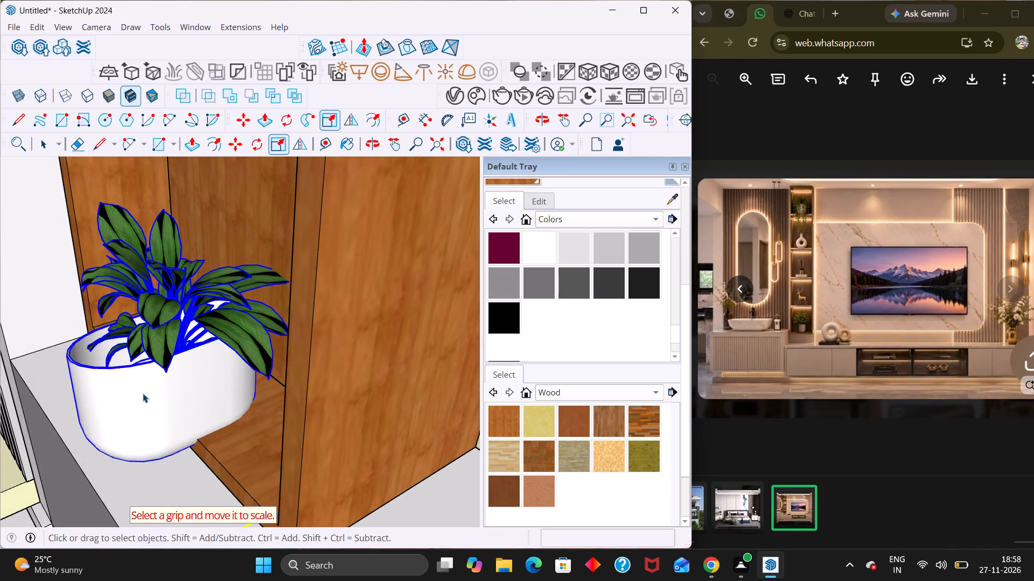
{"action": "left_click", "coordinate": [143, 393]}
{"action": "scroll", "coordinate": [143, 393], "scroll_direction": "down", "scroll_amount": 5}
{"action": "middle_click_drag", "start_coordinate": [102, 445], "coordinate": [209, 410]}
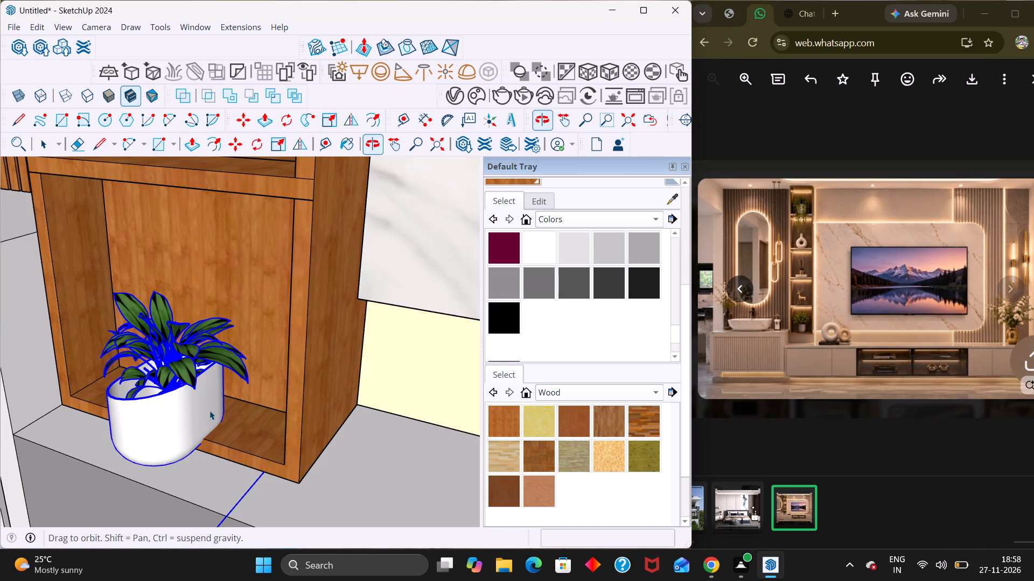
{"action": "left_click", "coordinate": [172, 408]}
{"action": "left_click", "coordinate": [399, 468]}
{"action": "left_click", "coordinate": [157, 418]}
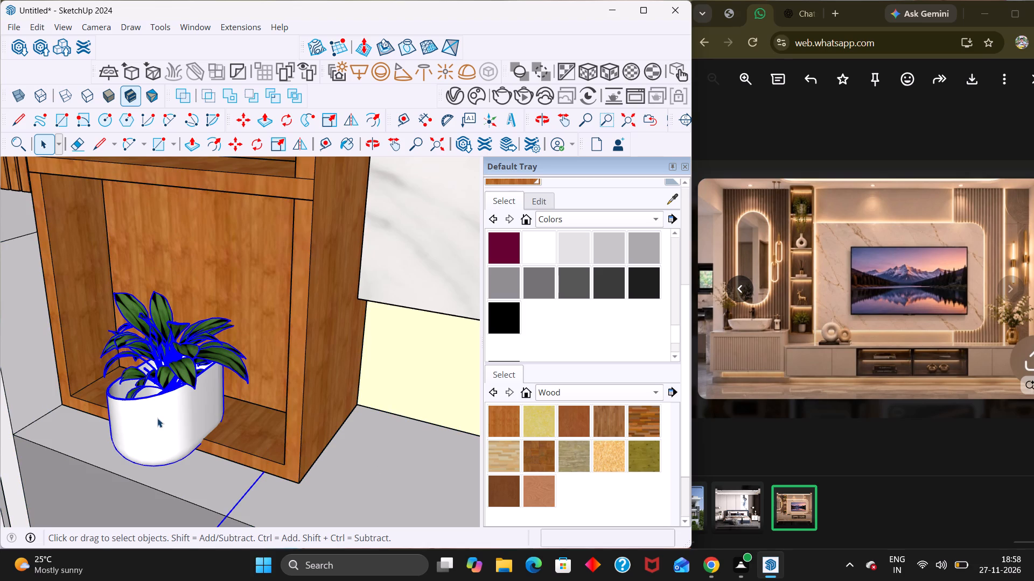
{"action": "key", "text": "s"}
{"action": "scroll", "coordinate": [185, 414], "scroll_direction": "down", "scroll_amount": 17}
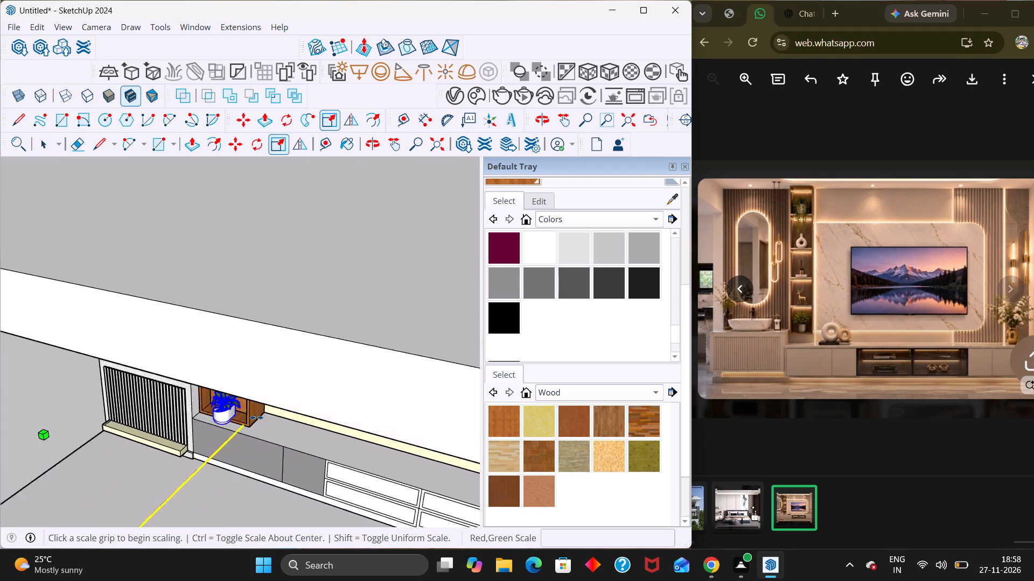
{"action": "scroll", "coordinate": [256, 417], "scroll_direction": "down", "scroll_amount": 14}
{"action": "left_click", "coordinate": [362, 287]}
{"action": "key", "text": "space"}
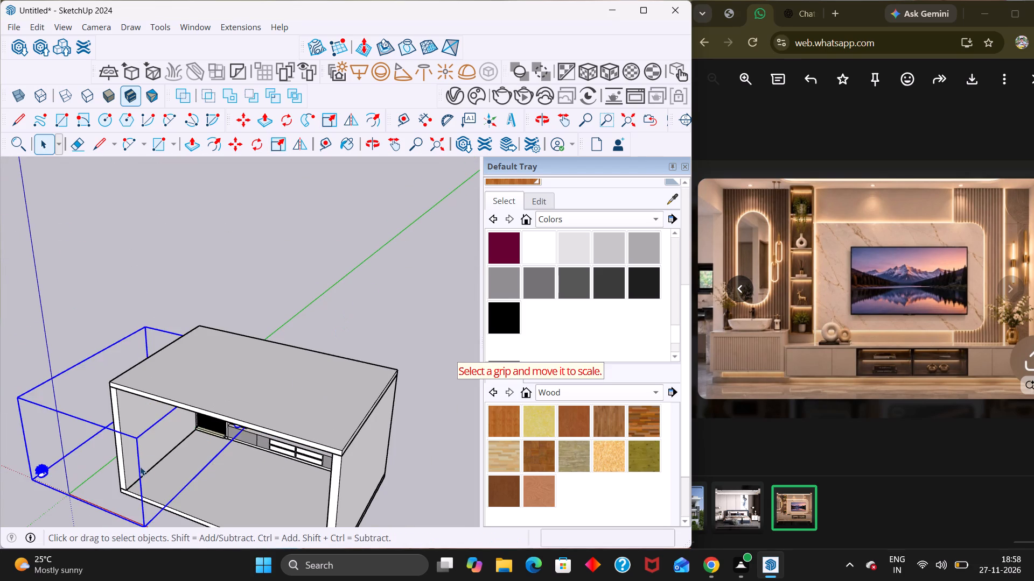
Open the plant component, select the bottom shelf's plant and pot, and scale them down in depth along the green axis.
{"action": "middle_click_drag", "start_coordinate": [295, 449], "coordinate": [352, 340]}
{"action": "scroll", "coordinate": [352, 340], "scroll_direction": "up", "scroll_amount": 2}
{"action": "left_click", "coordinate": [462, 474]}
{"action": "scroll", "coordinate": [171, 430], "scroll_direction": "up", "scroll_amount": 9}
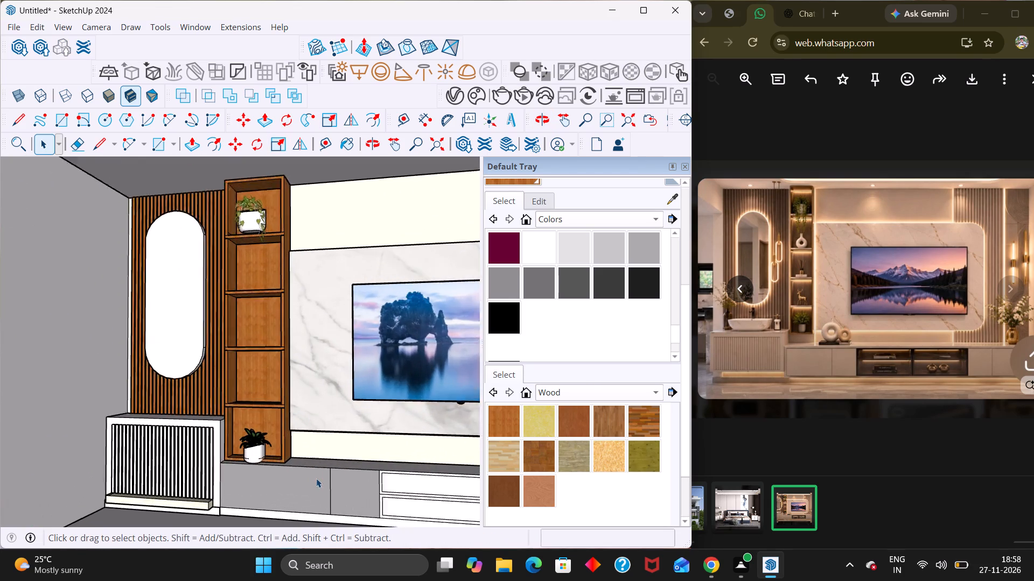
{"action": "scroll", "coordinate": [316, 478], "scroll_direction": "up", "scroll_amount": 2}
{"action": "left_click", "coordinate": [239, 448]}
{"action": "scroll", "coordinate": [249, 439], "scroll_direction": "up", "scroll_amount": 4}
{"action": "triple_click", "coordinate": [244, 445]}
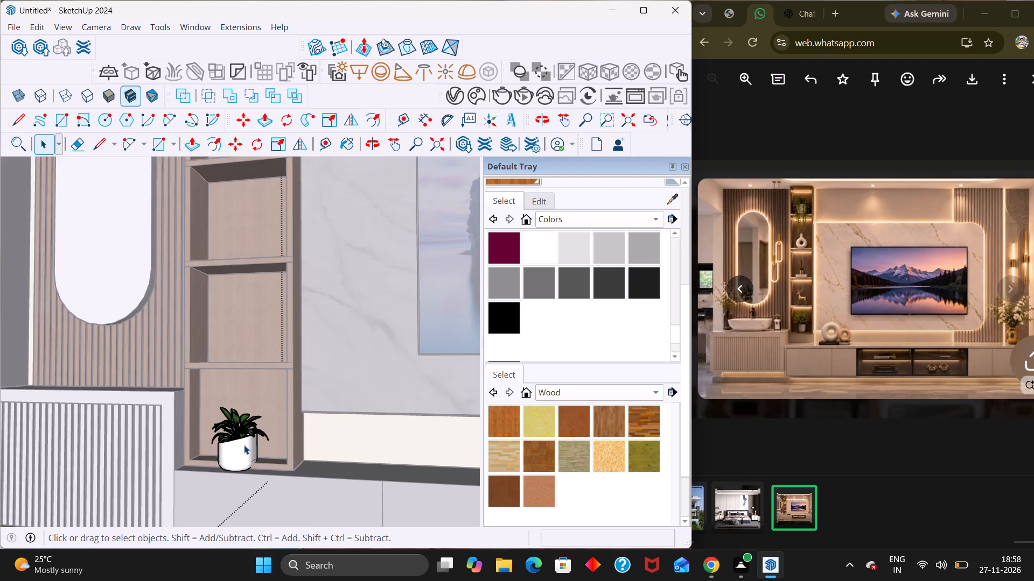
{"action": "middle_click_drag", "start_coordinate": [257, 443], "coordinate": [186, 509]}
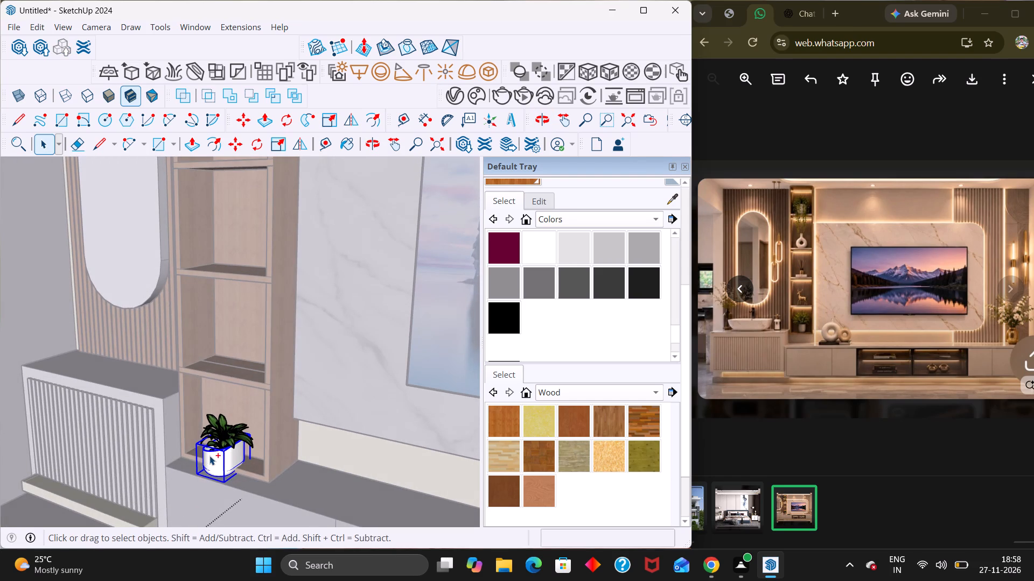
{"action": "left_click", "coordinate": [214, 448], "text": "ctrl"}
{"action": "scroll", "coordinate": [234, 449], "scroll_direction": "up", "scroll_amount": 7}
{"action": "key", "text": "s"}
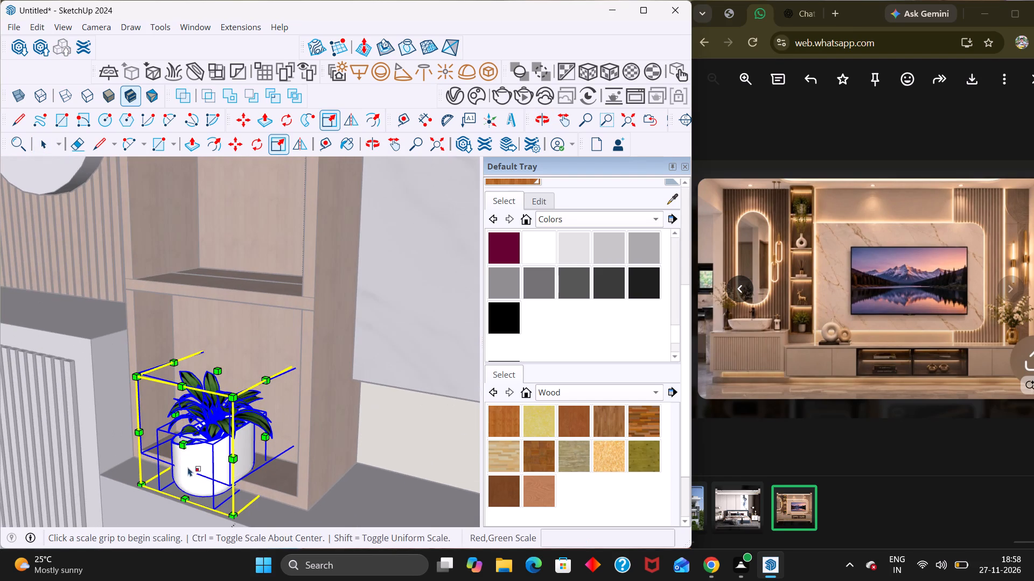
{"action": "scroll", "coordinate": [266, 421], "scroll_direction": "up", "scroll_amount": 5}
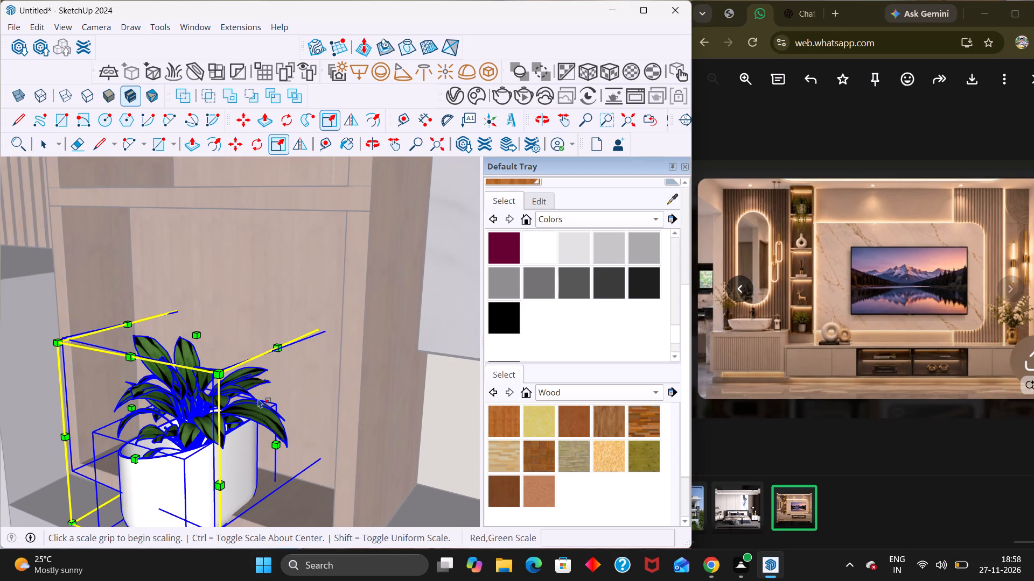
{"action": "middle_click_drag", "start_coordinate": [255, 403], "coordinate": [258, 436]}
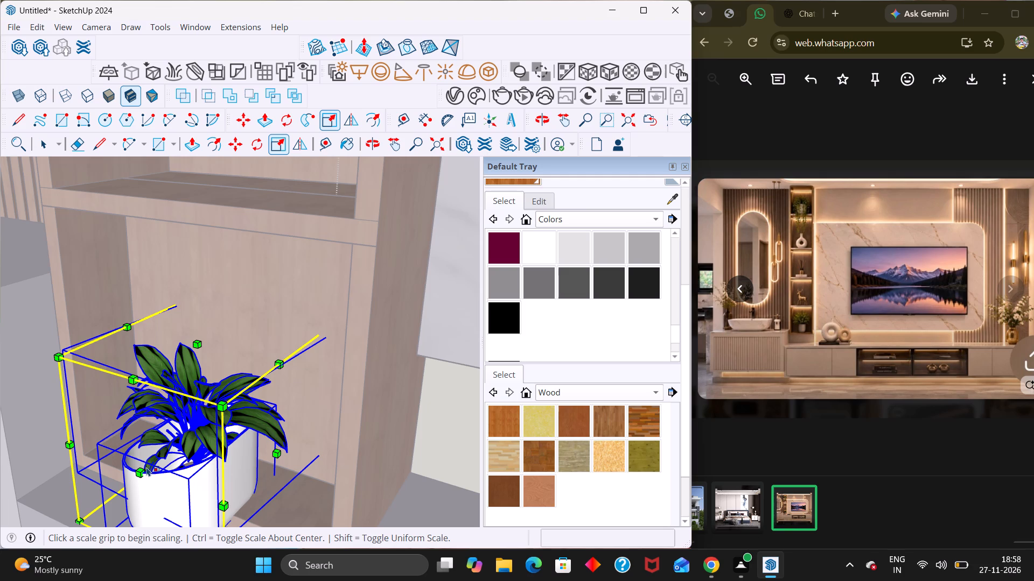
{"action": "left_click", "coordinate": [245, 395]}
{"action": "left_click", "coordinate": [189, 431]}
Scale the selected plant and pot narrower across their width.
{"action": "middle_click_drag", "start_coordinate": [208, 432], "coordinate": [246, 423]}
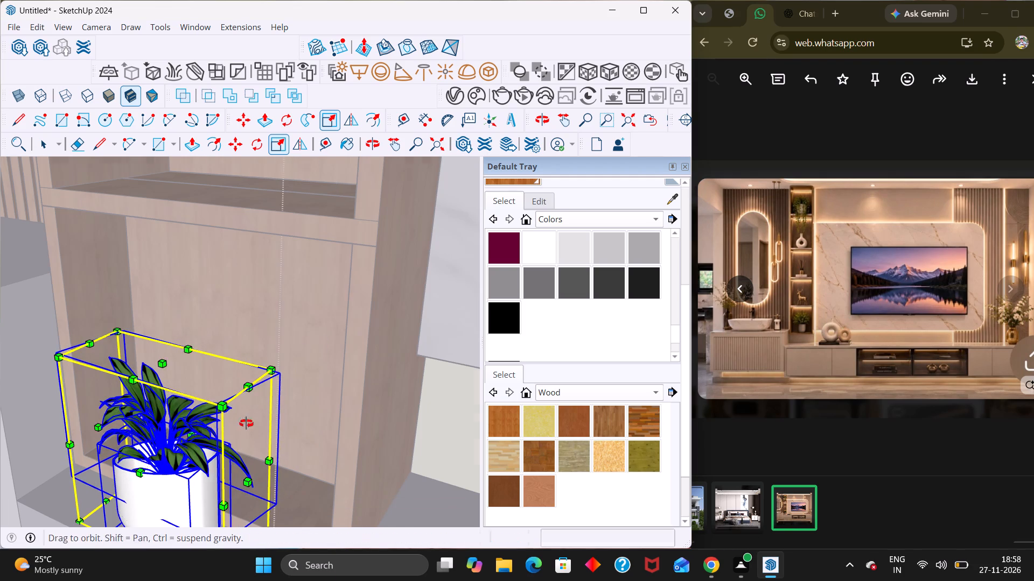
{"action": "middle_click_drag", "start_coordinate": [246, 423], "coordinate": [262, 399]}
{"action": "scroll", "coordinate": [209, 382], "scroll_direction": "down", "scroll_amount": 7}
{"action": "scroll", "coordinate": [230, 393], "scroll_direction": "up", "scroll_amount": 4}
{"action": "middle_click_drag", "start_coordinate": [260, 454], "coordinate": [329, 461]}
{"action": "scroll", "coordinate": [326, 469], "scroll_direction": "up", "scroll_amount": 1}
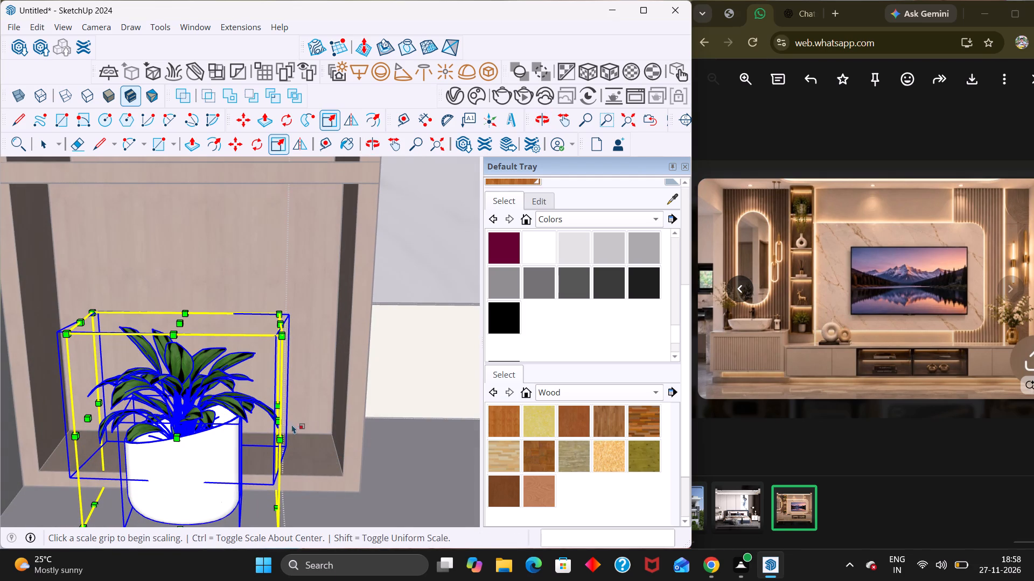
{"action": "left_click", "coordinate": [280, 425]}
{"action": "left_click", "coordinate": [242, 428]}
{"action": "scroll", "coordinate": [283, 411], "scroll_direction": "down", "scroll_amount": 3}
{"action": "scroll", "coordinate": [294, 409], "scroll_direction": "up", "scroll_amount": 1}
{"action": "scroll", "coordinate": [295, 408], "scroll_direction": "down", "scroll_amount": 2}
Move the resized plant and pot about 6 1/8" back into the bottom shelf compartment and exit the component.
{"action": "middle_click_drag", "start_coordinate": [297, 408], "coordinate": [313, 405]}
{"action": "middle_click_drag", "start_coordinate": [300, 428], "coordinate": [318, 396]}
{"action": "scroll", "coordinate": [317, 398], "scroll_direction": "up", "scroll_amount": 1}
{"action": "key", "text": "m"}
{"action": "left_click", "coordinate": [249, 490]}
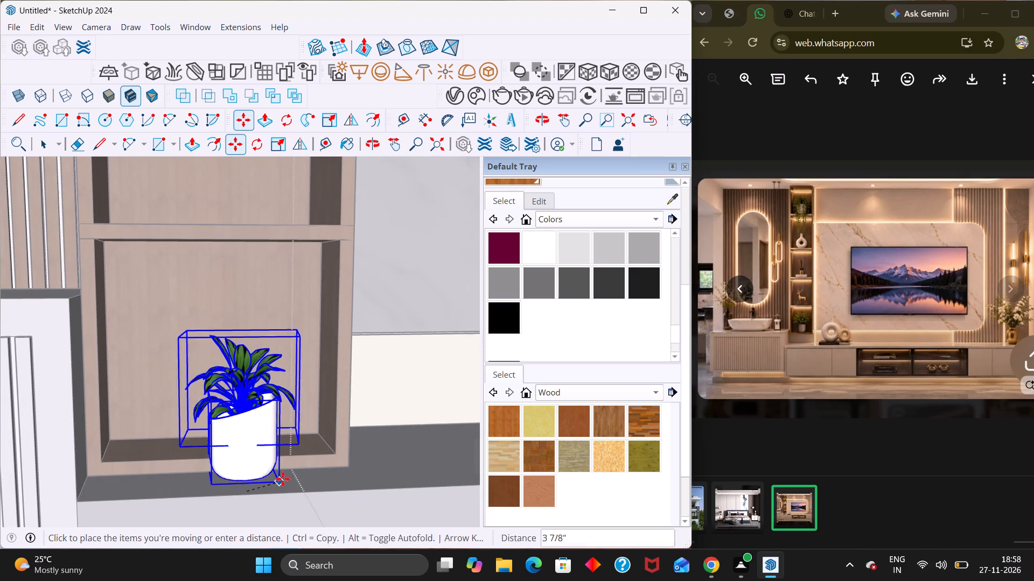
{"action": "middle_click_drag", "start_coordinate": [283, 479], "coordinate": [151, 486]}
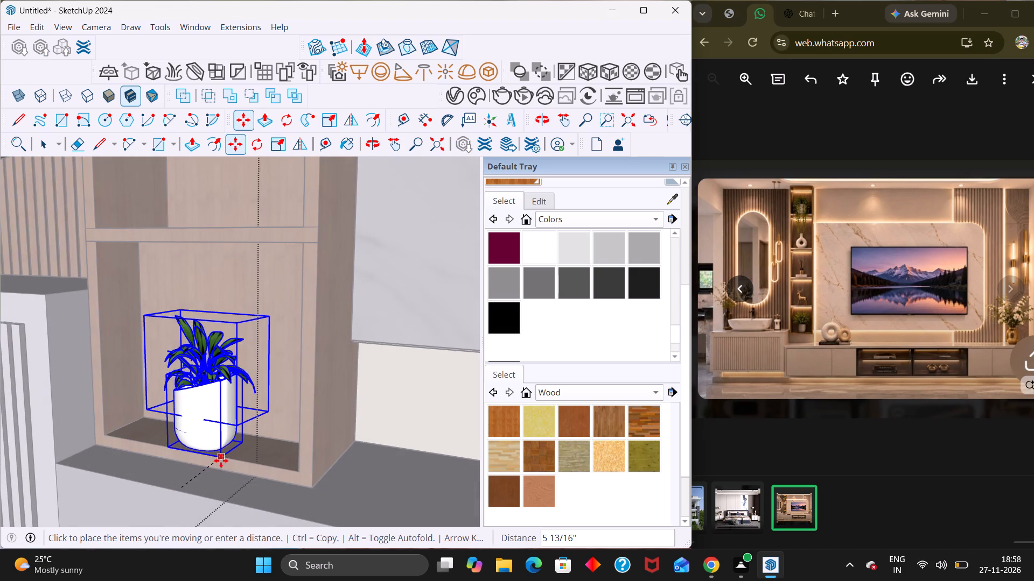
{"action": "scroll", "coordinate": [221, 460], "scroll_direction": "up", "scroll_amount": 9}
{"action": "middle_click_drag", "start_coordinate": [237, 470], "coordinate": [273, 522]}
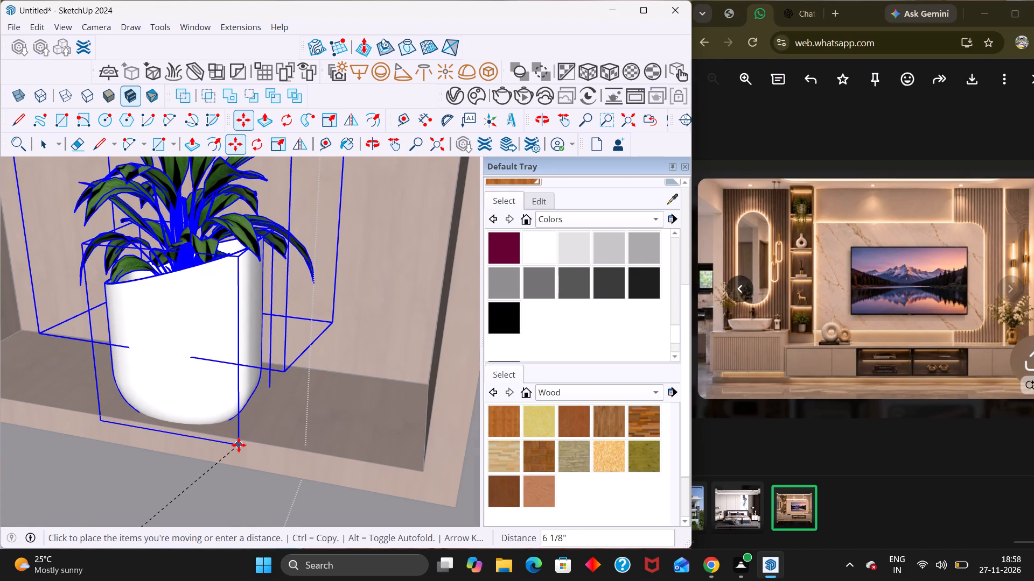
{"action": "left_click", "coordinate": [239, 445]}
{"action": "scroll", "coordinate": [259, 429], "scroll_direction": "down", "scroll_amount": 10}
{"action": "key", "text": "space"}
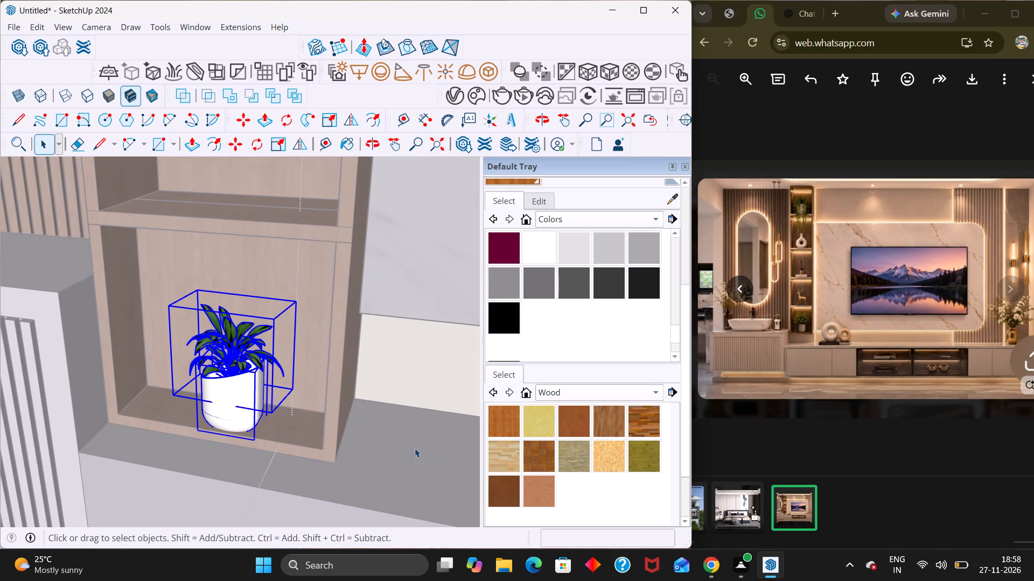
{"action": "key", "text": "space"}
{"action": "left_click", "coordinate": [414, 436]}
Open the plant component, select the bottom shelf's plant and pot, and scale them deeper along the green axis by about 1.19.
{"action": "scroll", "coordinate": [373, 440], "scroll_direction": "down", "scroll_amount": 2}
{"action": "middle_click_drag", "start_coordinate": [282, 444], "coordinate": [248, 423]}
{"action": "scroll", "coordinate": [257, 434], "scroll_direction": "up", "scroll_amount": 3}
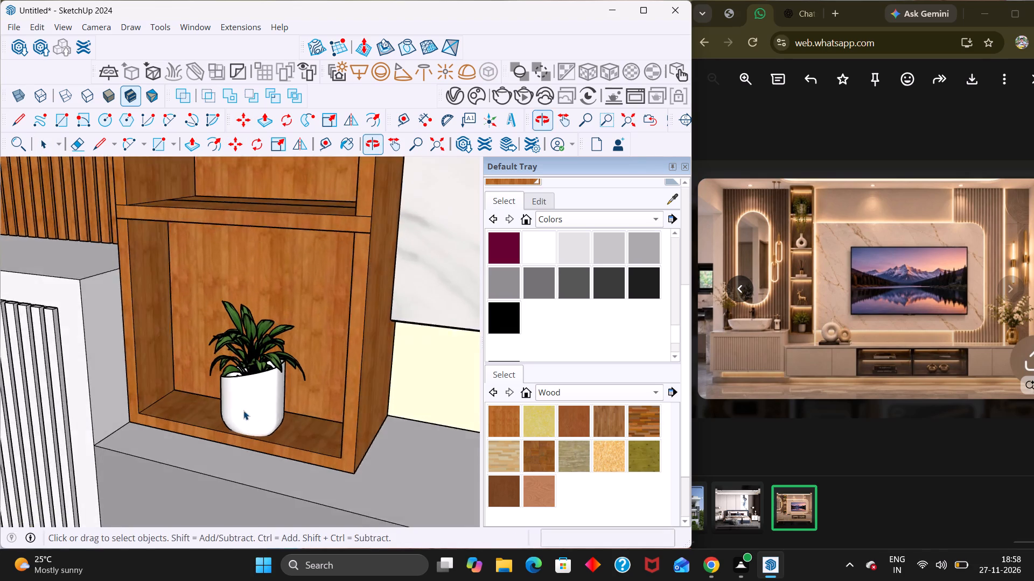
{"action": "scroll", "coordinate": [243, 410], "scroll_direction": "up", "scroll_amount": 2}
{"action": "scroll", "coordinate": [230, 395], "scroll_direction": "down", "scroll_amount": 1}
{"action": "scroll", "coordinate": [230, 395], "scroll_direction": "up", "scroll_amount": 1}
{"action": "middle_click_drag", "start_coordinate": [245, 401], "coordinate": [425, 391]}
{"action": "scroll", "coordinate": [410, 397], "scroll_direction": "up", "scroll_amount": 1}
{"action": "middle_click_drag", "start_coordinate": [408, 399], "coordinate": [188, 443]}
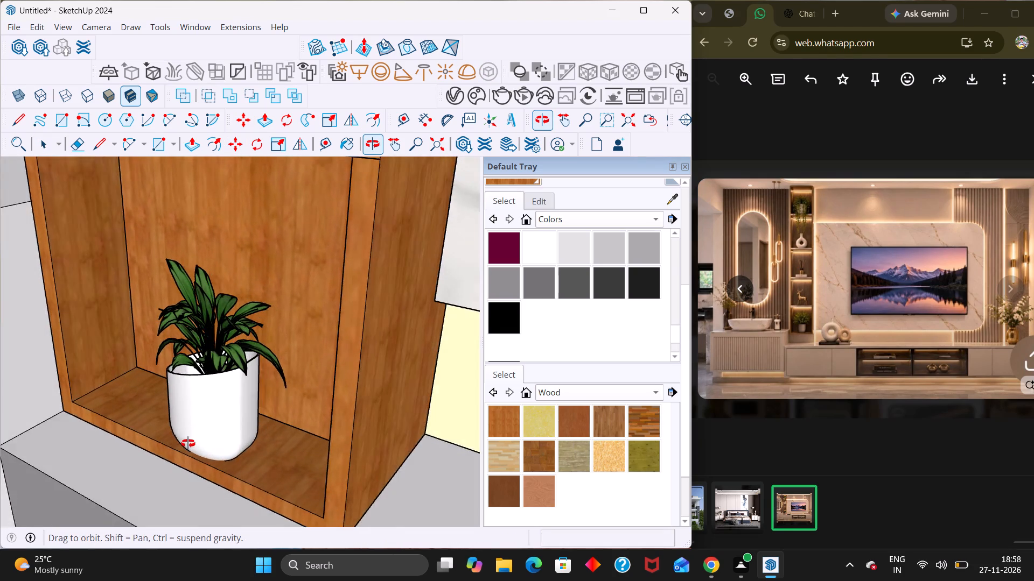
{"action": "middle_click_drag", "start_coordinate": [188, 443], "coordinate": [190, 434]}
{"action": "scroll", "coordinate": [188, 443], "scroll_direction": "up", "scroll_amount": 3}
{"action": "left_click", "coordinate": [257, 432]}
{"action": "left_click", "coordinate": [256, 432]}
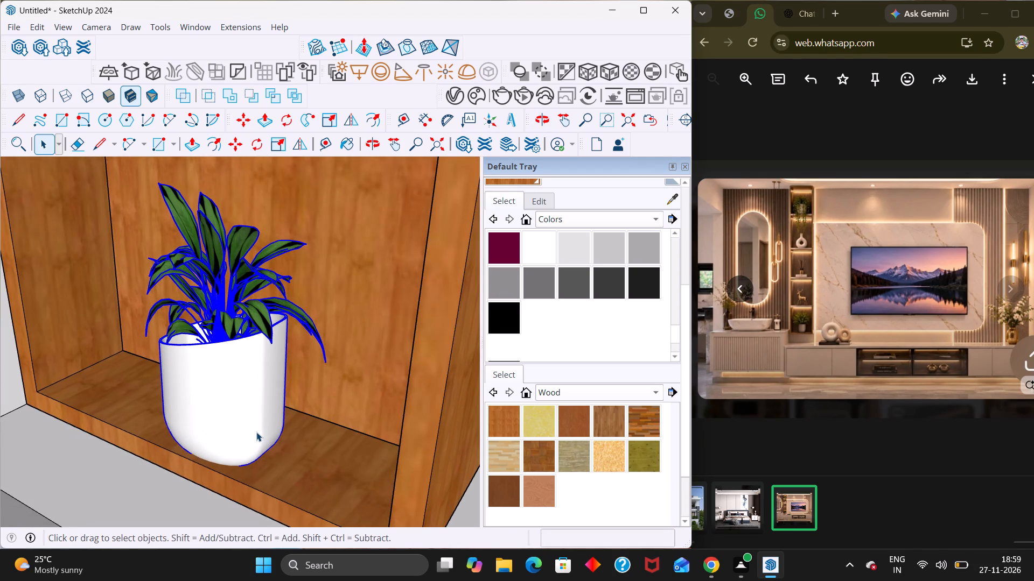
{"action": "double_click", "coordinate": [256, 432]}
{"action": "left_click", "coordinate": [253, 430]}
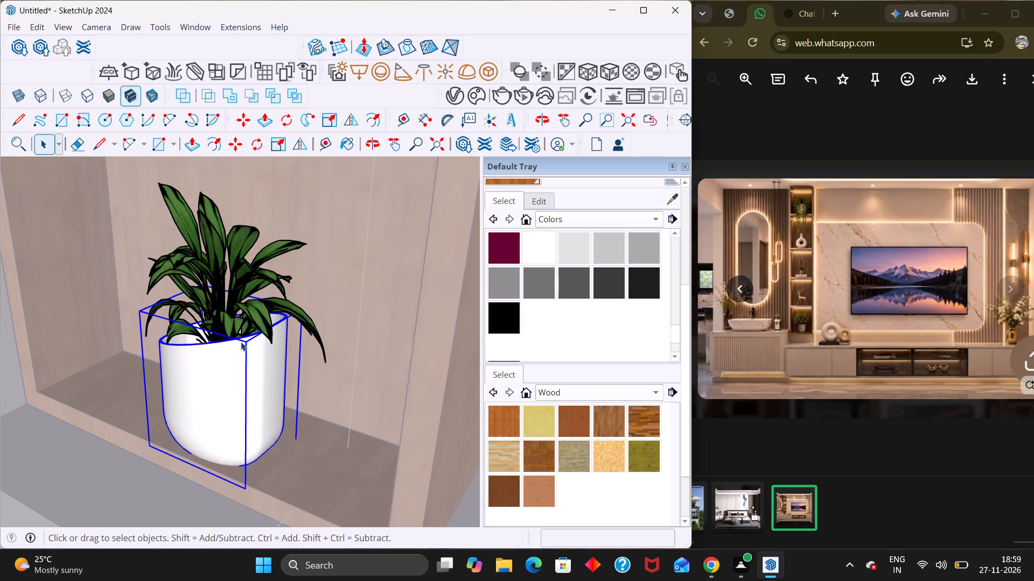
{"action": "left_click", "coordinate": [234, 332], "text": "ctrl"}
{"action": "key", "text": "s"}
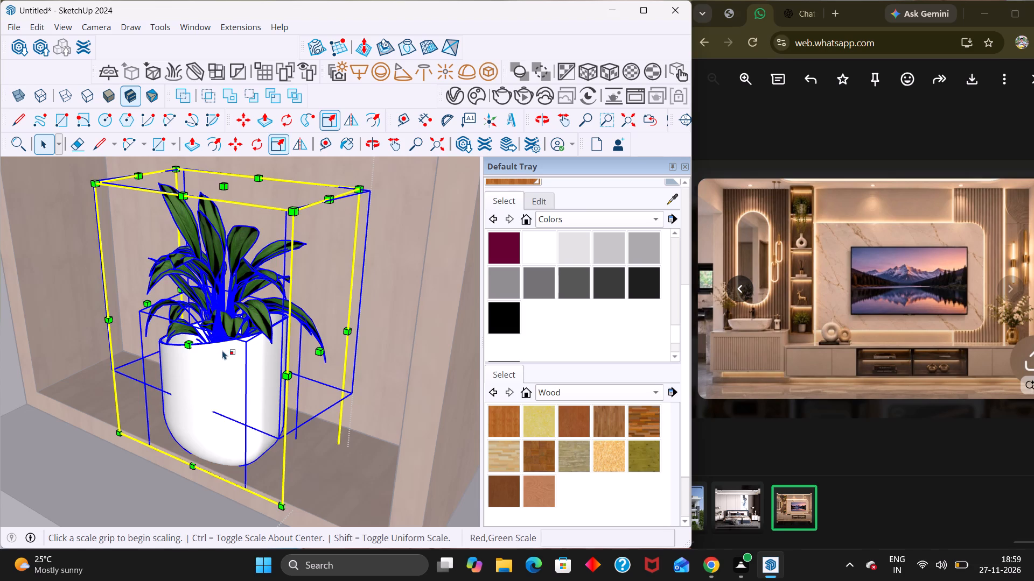
{"action": "left_click", "coordinate": [186, 345]}
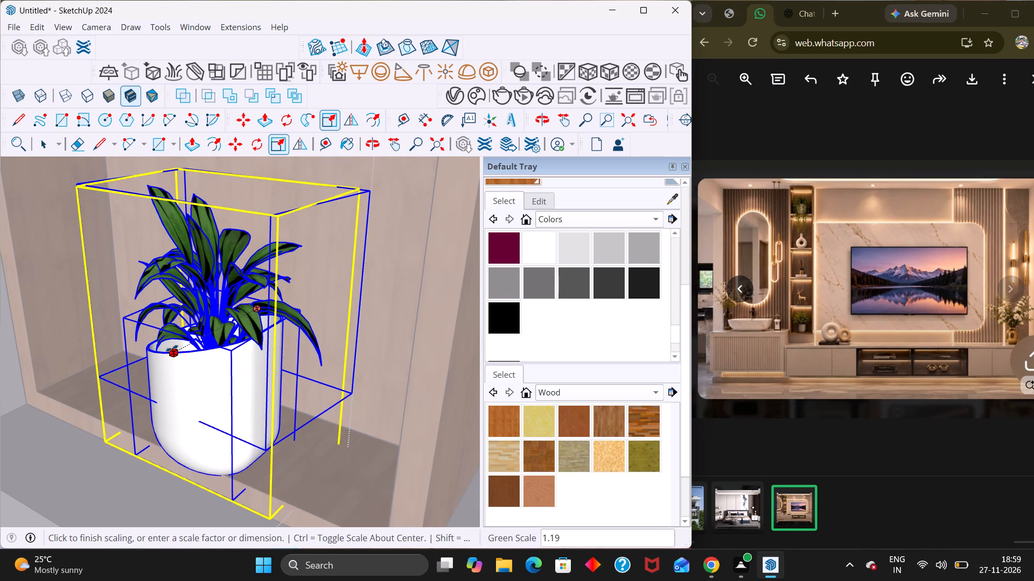
{"action": "left_click", "coordinate": [172, 348]}
Move the rescaled plant and pot about 1" back into the bottom shelf compartment and exit the component.
{"action": "middle_click_drag", "start_coordinate": [235, 378], "coordinate": [153, 375]}
{"action": "scroll", "coordinate": [235, 378], "scroll_direction": "up", "scroll_amount": 1}
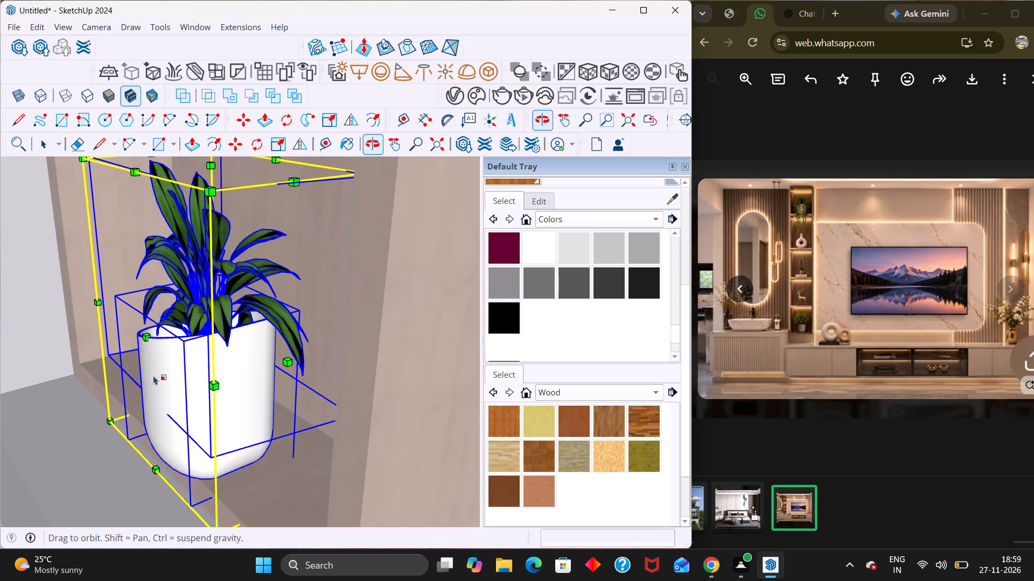
{"action": "key", "text": "m"}
{"action": "left_click", "coordinate": [205, 461]}
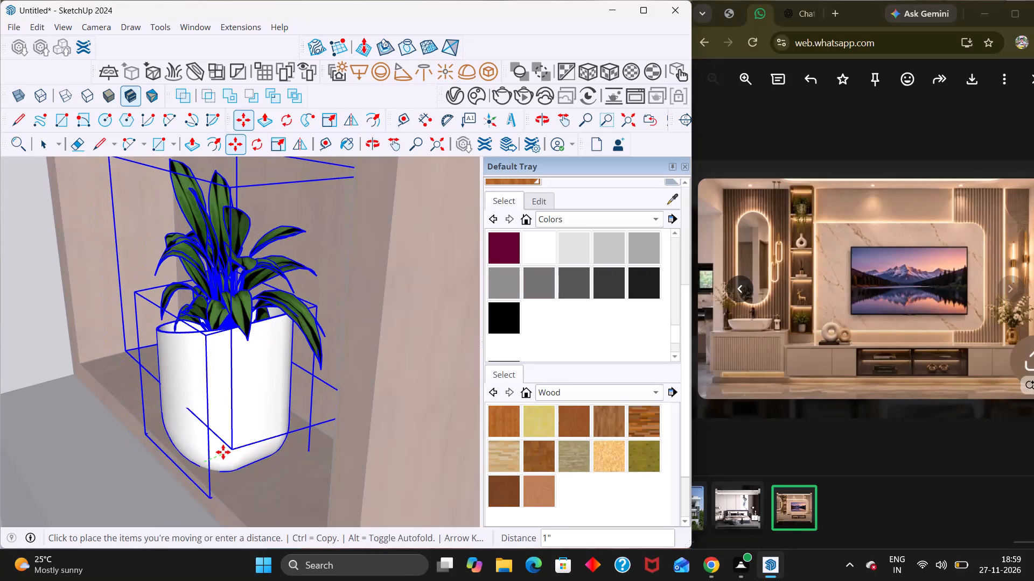
{"action": "left_click", "coordinate": [223, 452]}
{"action": "scroll", "coordinate": [253, 425], "scroll_direction": "down", "scroll_amount": 8}
{"action": "scroll", "coordinate": [303, 406], "scroll_direction": "up", "scroll_amount": 2}
{"action": "scroll", "coordinate": [303, 406], "scroll_direction": "down", "scroll_amount": 3}
{"action": "scroll", "coordinate": [271, 419], "scroll_direction": "up", "scroll_amount": 1}
{"action": "scroll", "coordinate": [271, 419], "scroll_direction": "down", "scroll_amount": 4}
{"action": "key", "text": "space"}
{"action": "left_click", "coordinate": [351, 458]}
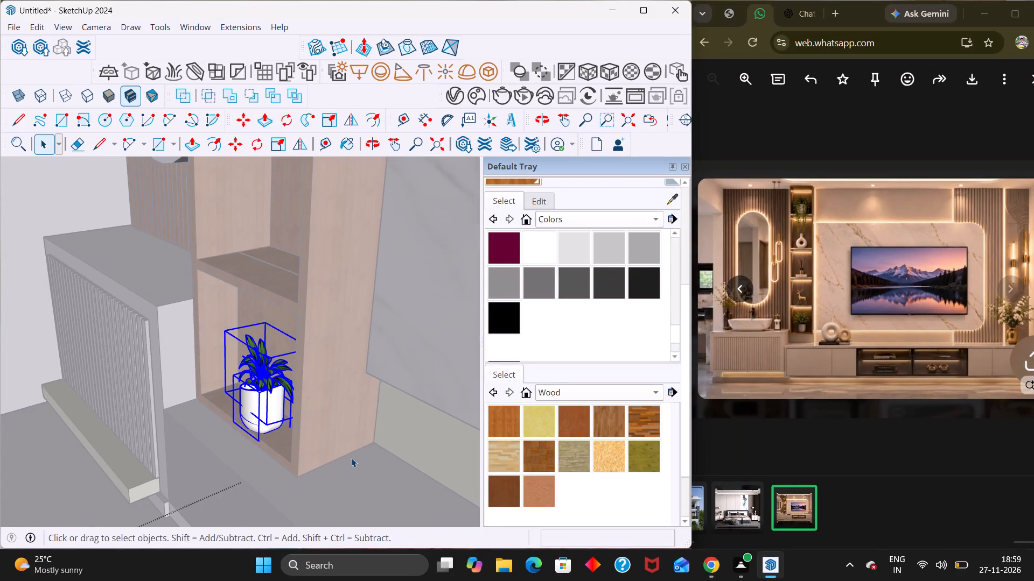
Examine the potted plant in the bottom shelf compartment and the overall TV wall, checking which objects belong to the plant component.
{"action": "scroll", "coordinate": [345, 456], "scroll_direction": "down", "scroll_amount": 6}
{"action": "middle_click_drag", "start_coordinate": [258, 450], "coordinate": [409, 396]}
{"action": "scroll", "coordinate": [393, 413], "scroll_direction": "up", "scroll_amount": 10}
{"action": "scroll", "coordinate": [344, 355], "scroll_direction": "down", "scroll_amount": 3}
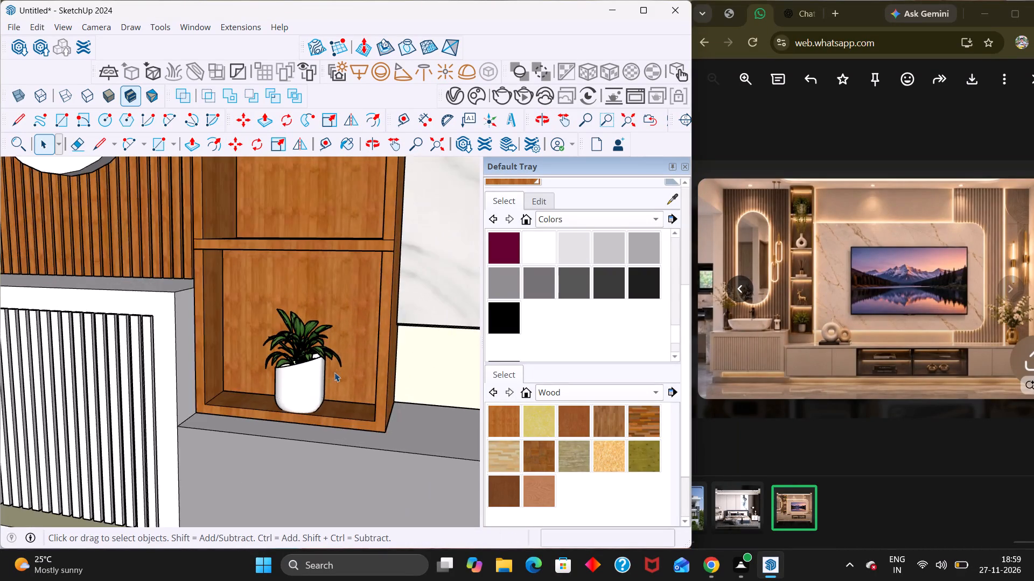
{"action": "scroll", "coordinate": [334, 372], "scroll_direction": "down", "scroll_amount": 20}
{"action": "scroll", "coordinate": [316, 392], "scroll_direction": "up", "scroll_amount": 3}
{"action": "middle_click_drag", "start_coordinate": [282, 416], "coordinate": [294, 417]}
{"action": "scroll", "coordinate": [282, 416], "scroll_direction": "down", "scroll_amount": 6}
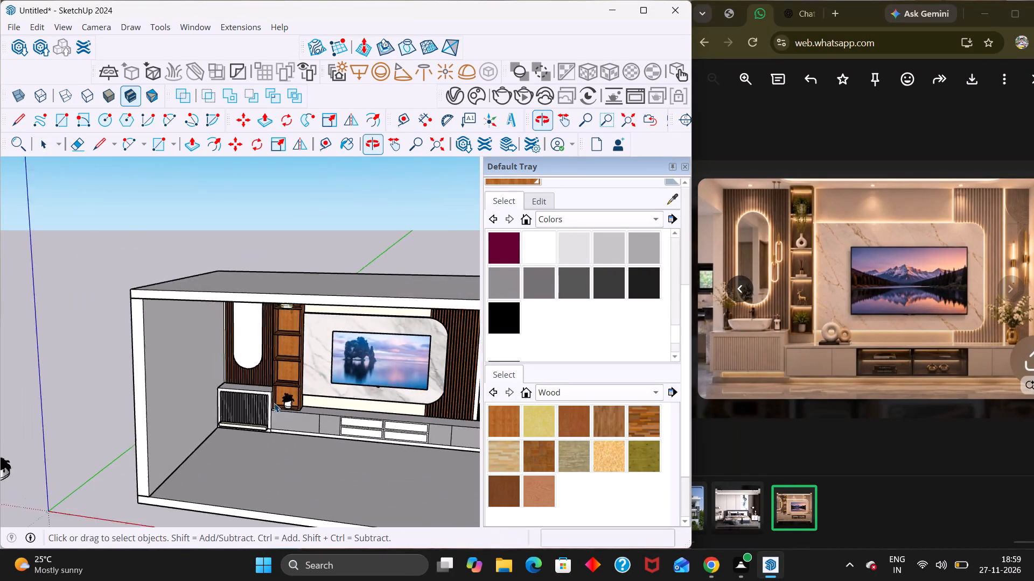
{"action": "scroll", "coordinate": [274, 403], "scroll_direction": "down", "scroll_amount": 6}
{"action": "scroll", "coordinate": [164, 445], "scroll_direction": "up", "scroll_amount": 3}
{"action": "left_click", "coordinate": [174, 420]}
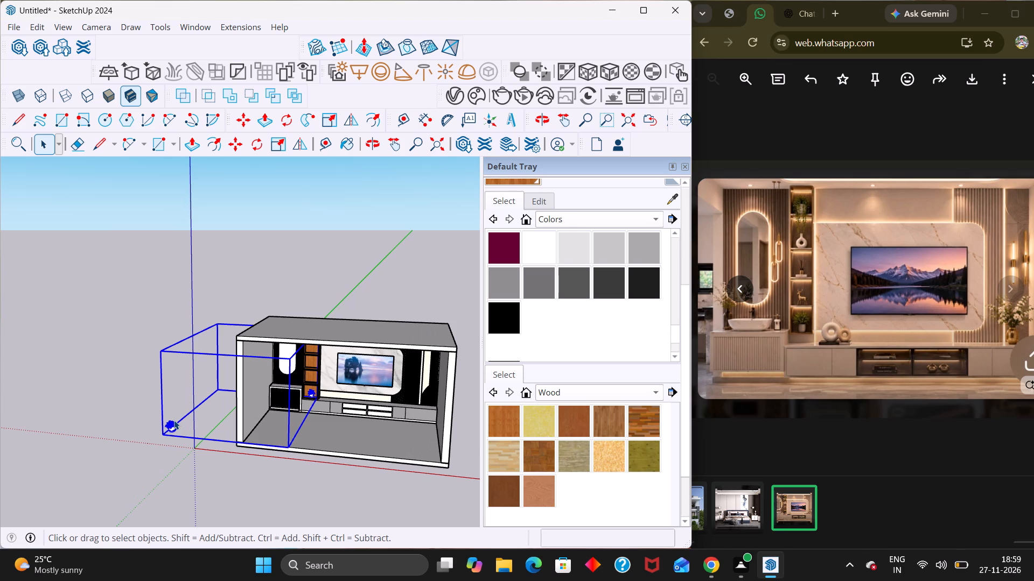
{"action": "left_click", "coordinate": [174, 420]}
{"action": "left_click", "coordinate": [174, 456]}
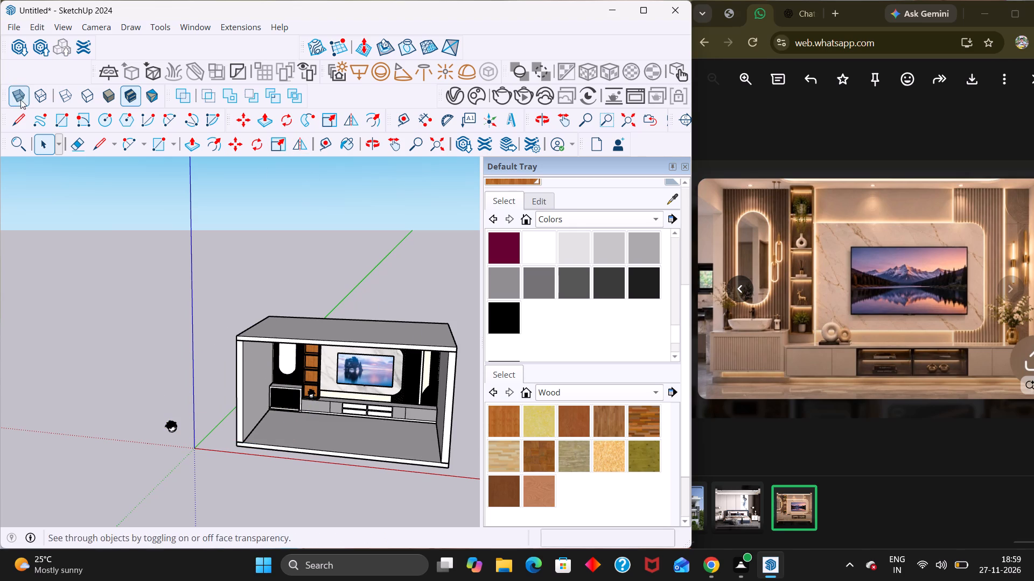
Open 3D Warehouse, dismiss the promotional pop-up, and search the models for "rings shape".
{"action": "left_click", "coordinate": [16, 47]}
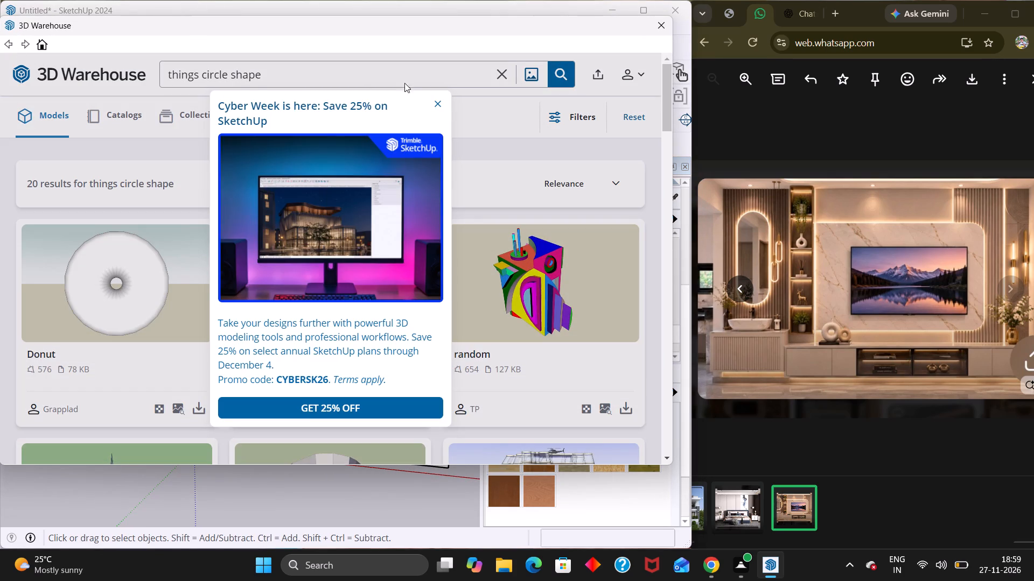
{"action": "left_click", "coordinate": [427, 104]}
{"action": "left_click", "coordinate": [438, 105]}
{"action": "left_click", "coordinate": [365, 87]}
{"action": "key", "text": "BackSpace"}
{"action": "key", "text": "BackSpace"}
{"action": "key", "text": "BackSpace"}
{"action": "key", "text": "BackSpace"}
{"action": "key", "text": "BackSpace"}
{"action": "key", "text": "BackSpace"}
{"action": "key", "text": "BackSpace"}
{"action": "key", "text": "BackSpace"}
{"action": "key", "text": "BackSpace"}
{"action": "key", "text": "BackSpace"}
{"action": "key", "text": "BackSpace"}
{"action": "key", "text": "BackSpace"}
{"action": "key", "text": "BackSpace"}
{"action": "key", "text": "BackSpace"}
{"action": "key", "text": "BackSpace"}
{"action": "key", "text": "BackSpace"}
{"action": "key", "text": "BackSpace"}
{"action": "key", "text": "BackSpace"}
{"action": "key", "text": "BackSpace"}
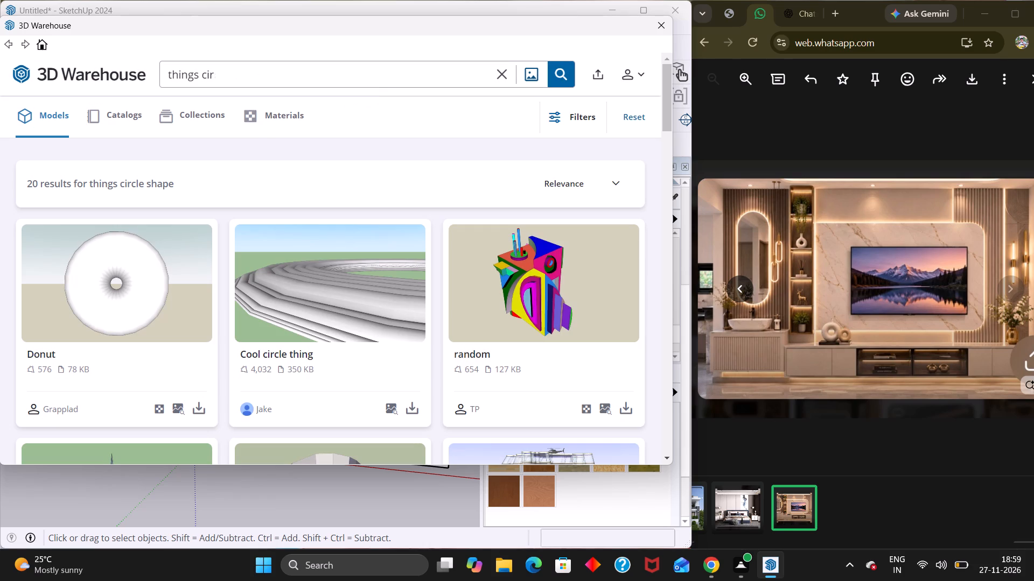
{"action": "key", "text": "t"}
{"action": "key", "text": "BackSpace"}
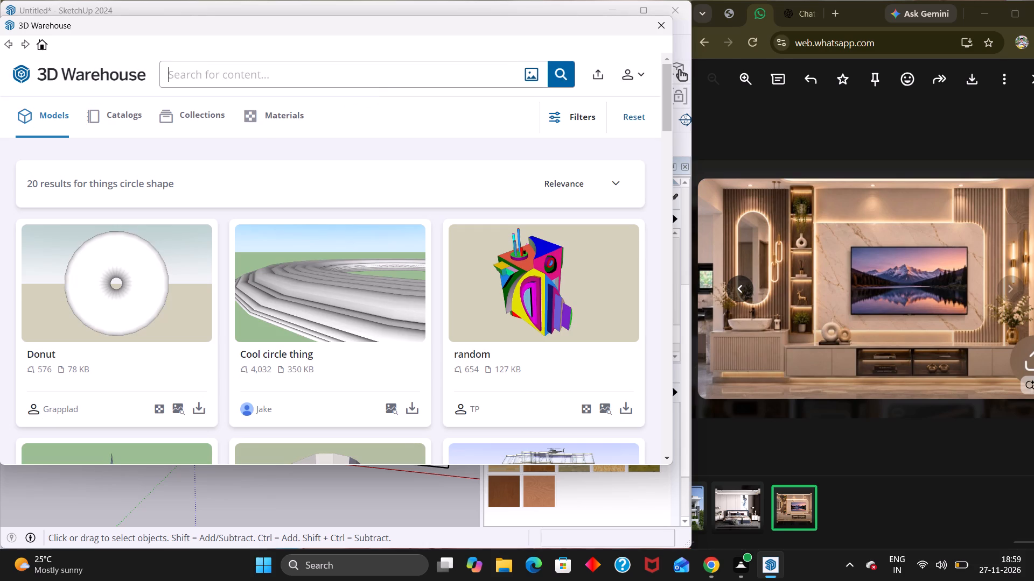
{"action": "type", "text": "rings sj"}
{"action": "key", "text": "BackSpace"}
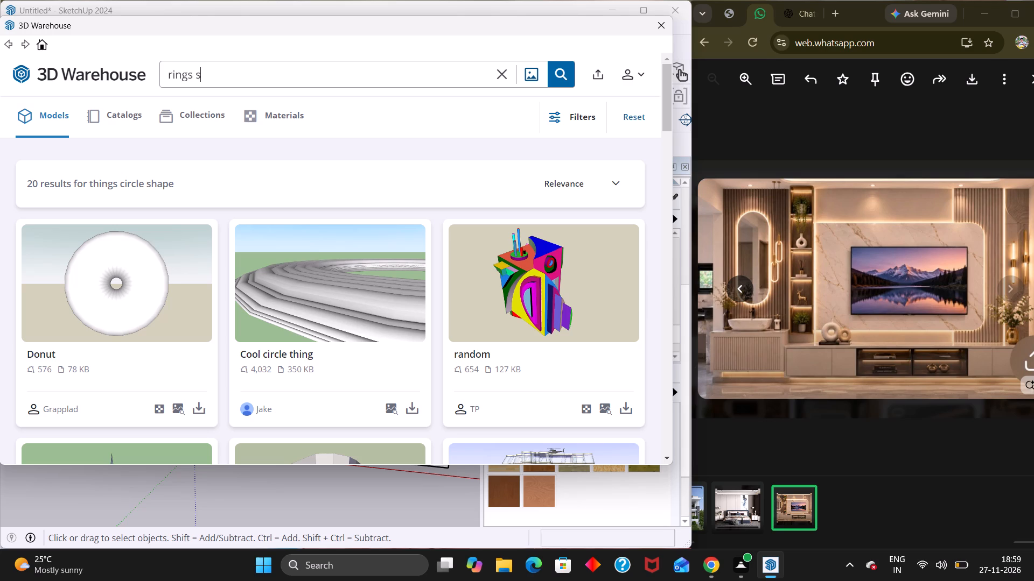
{"action": "type", "text": "hape"}
{"action": "key", "text": "Return"}
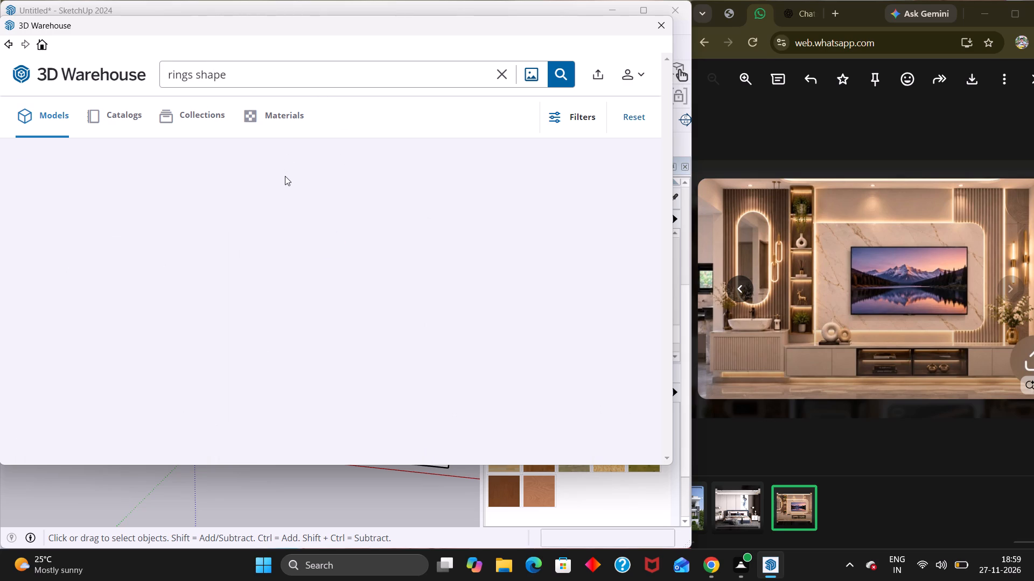
Look through the "rings shape" results for a ring-shaped decor piece like the one in the reference image.
{"action": "scroll", "coordinate": [283, 246], "scroll_direction": "down", "scroll_amount": 4}
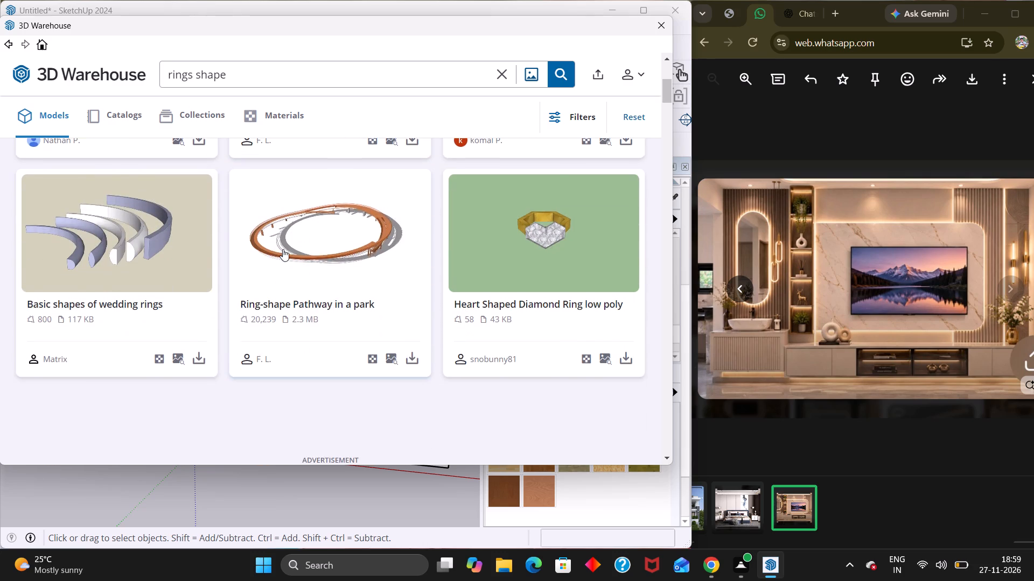
{"action": "scroll", "coordinate": [283, 249], "scroll_direction": "down", "scroll_amount": 7}
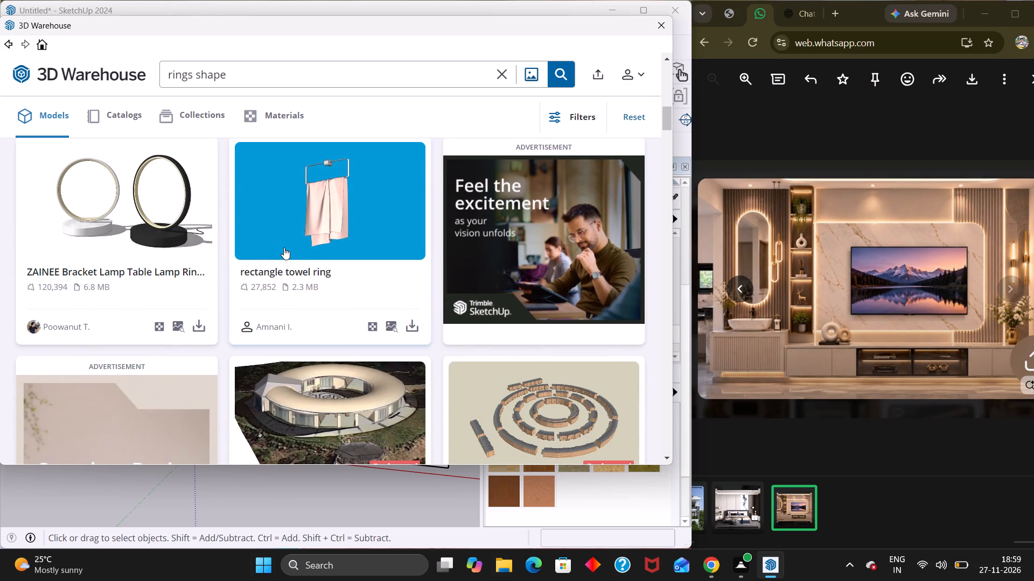
{"action": "scroll", "coordinate": [286, 254], "scroll_direction": "down", "scroll_amount": 3}
{"action": "scroll", "coordinate": [310, 301], "scroll_direction": "down", "scroll_amount": 6}
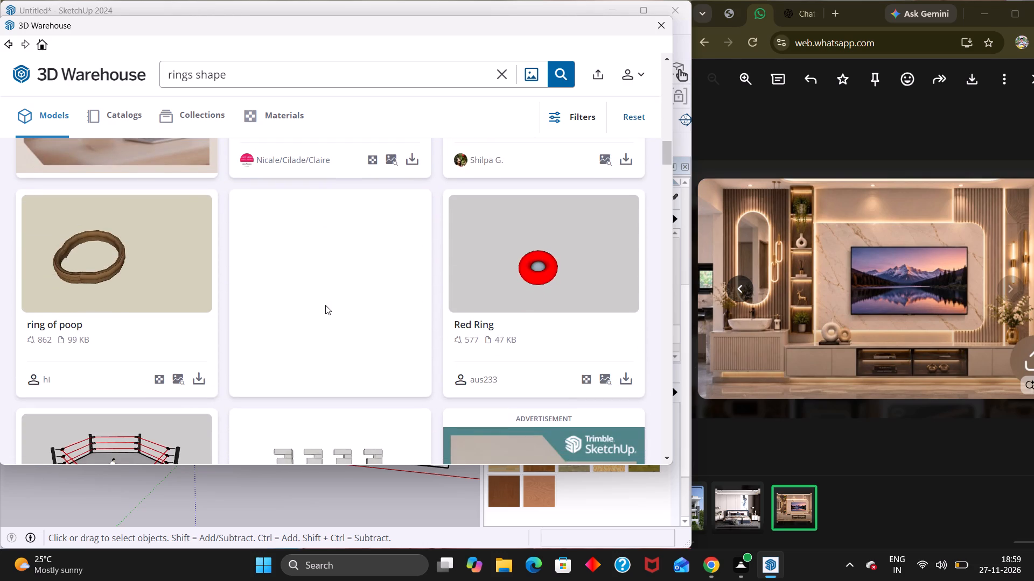
{"action": "scroll", "coordinate": [325, 305], "scroll_direction": "down", "scroll_amount": 8}
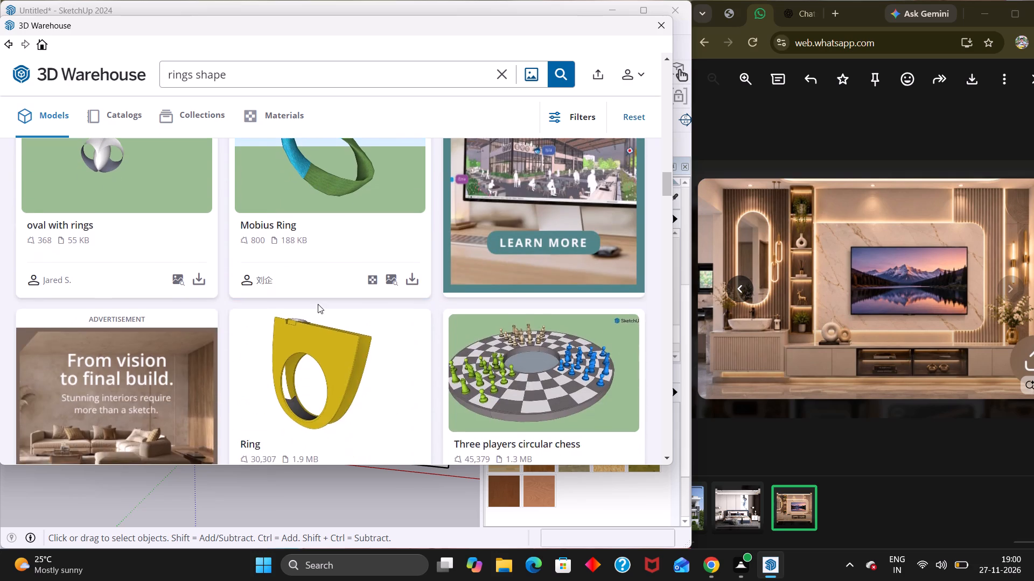
{"action": "scroll", "coordinate": [318, 304], "scroll_direction": "down", "scroll_amount": 9}
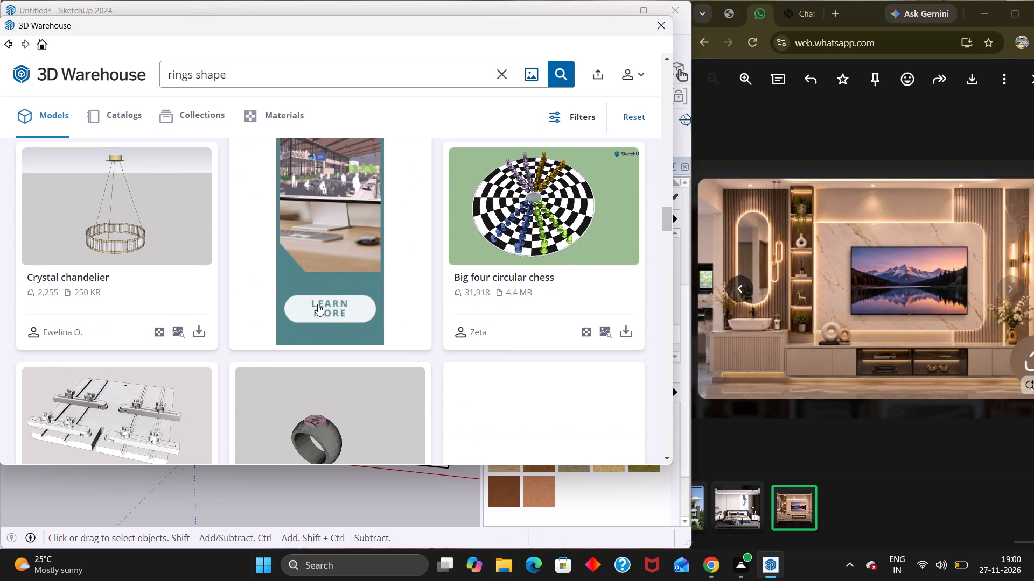
{"action": "scroll", "coordinate": [318, 304], "scroll_direction": "down", "scroll_amount": 8}
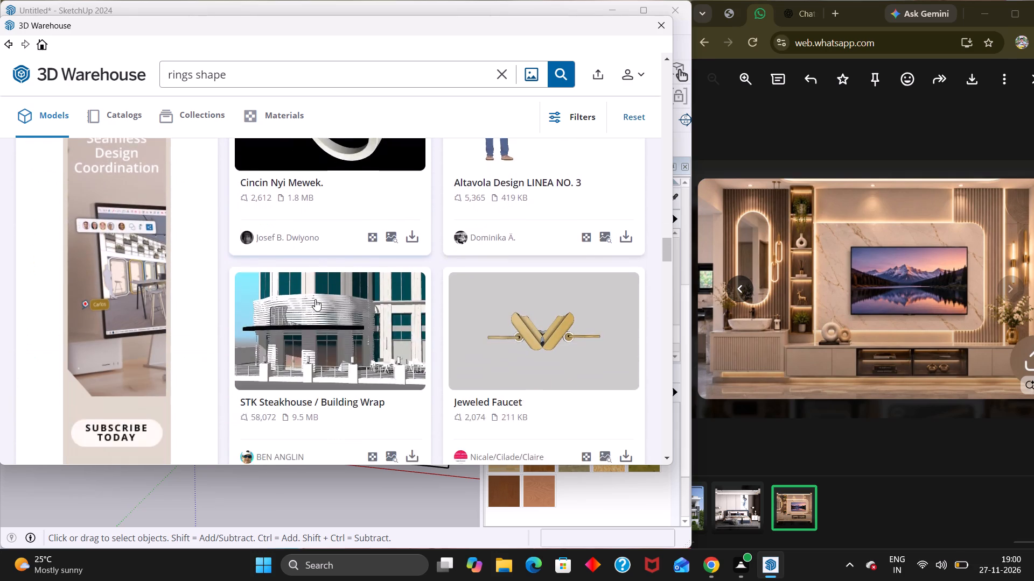
{"action": "scroll", "coordinate": [315, 299], "scroll_direction": "down", "scroll_amount": 7}
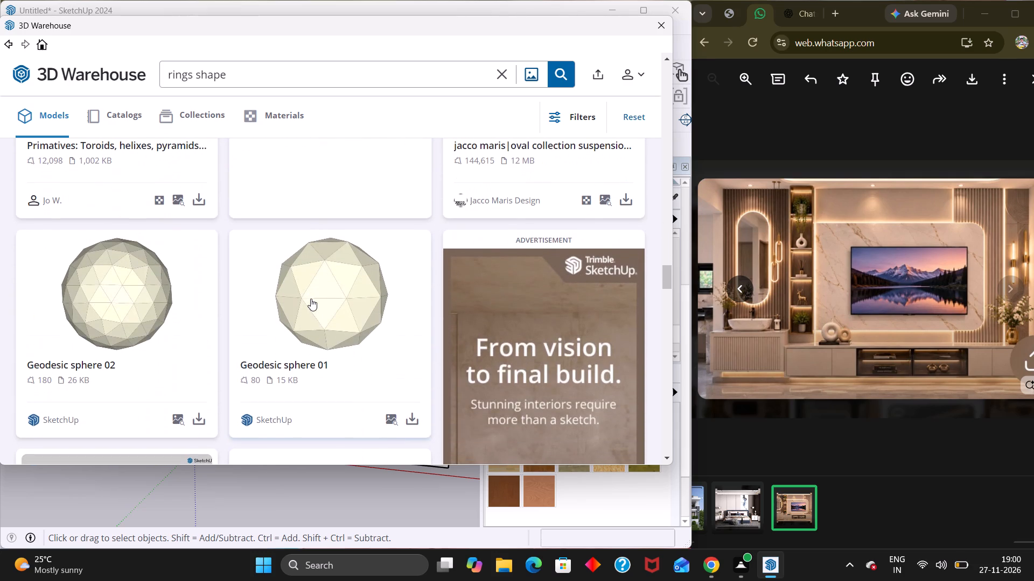
{"action": "scroll", "coordinate": [314, 295], "scroll_direction": "down", "scroll_amount": 5}
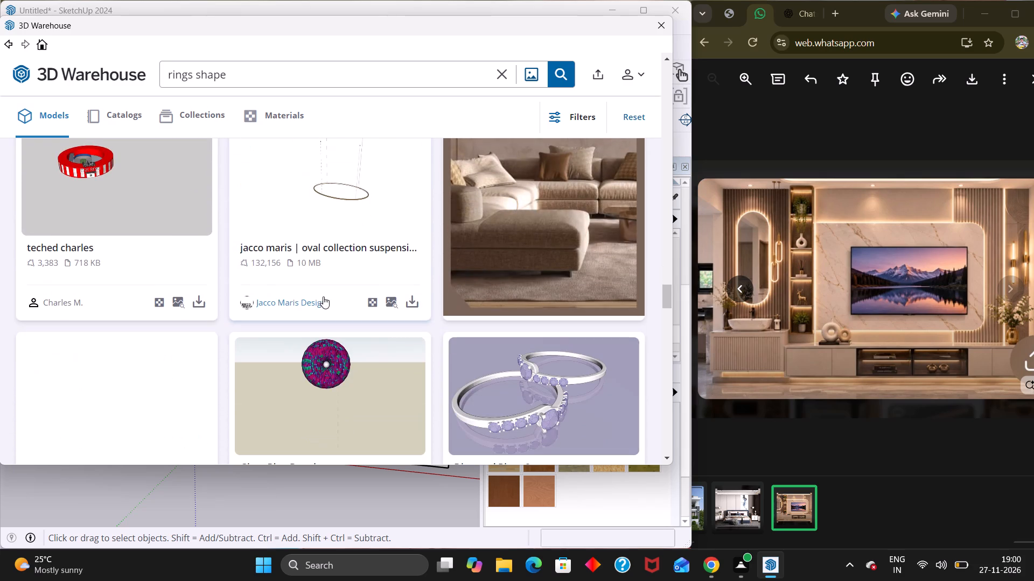
{"action": "scroll", "coordinate": [318, 300], "scroll_direction": "down", "scroll_amount": 13}
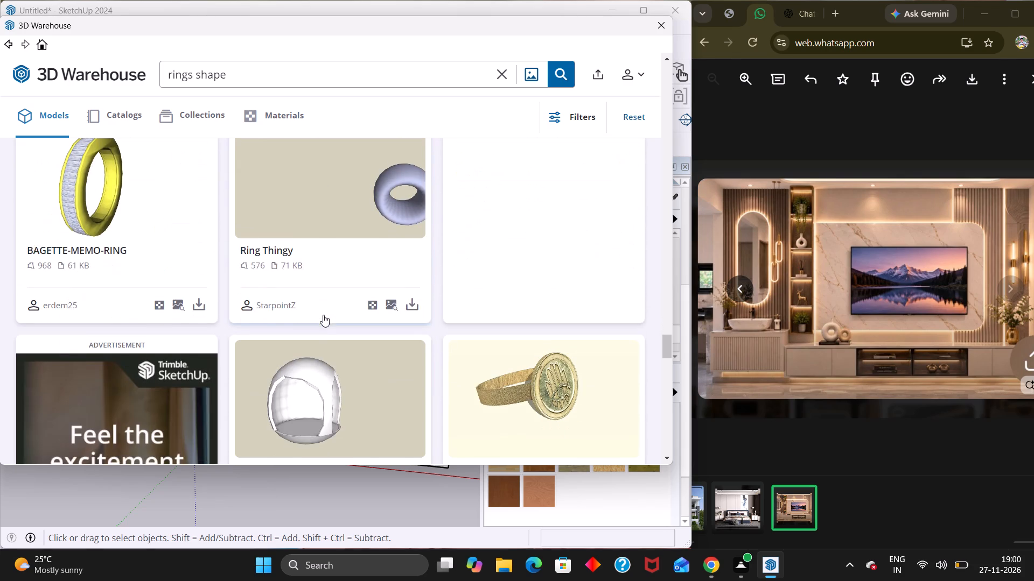
{"action": "scroll", "coordinate": [323, 315], "scroll_direction": "down", "scroll_amount": 11}
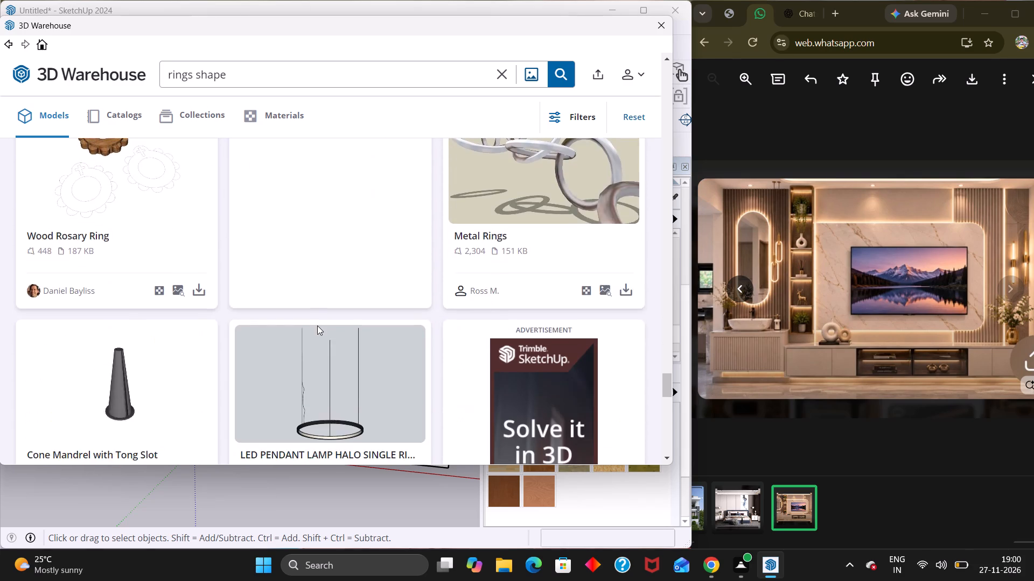
{"action": "scroll", "coordinate": [317, 325], "scroll_direction": "down", "scroll_amount": 7}
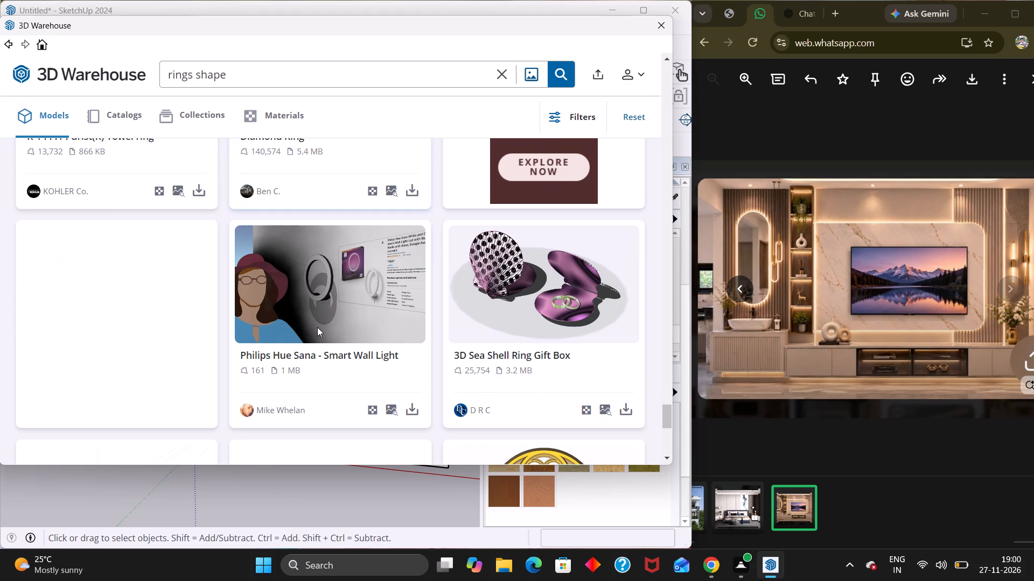
Search the 3D Warehouse models for "ring white".
{"action": "left_click", "coordinate": [294, 70]}
{"action": "key", "text": "BackSpace"}
{"action": "key", "text": "BackSpace"}
{"action": "key", "text": "BackSpace"}
{"action": "key", "text": "BackSpace"}
{"action": "key", "text": "BackSpace"}
{"action": "key", "text": "BackSpace"}
{"action": "key", "text": "BackSpace"}
{"action": "key", "text": "space"}
{"action": "type", "text": "white"}
{"action": "key", "text": "Return"}
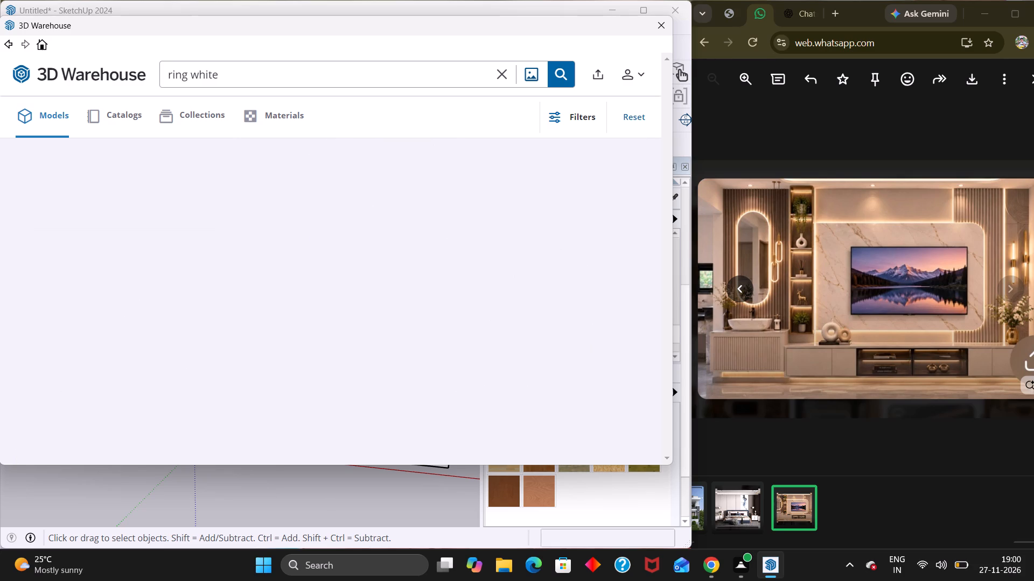
Look through the "ring white" results for a ring-shaped decor piece like the one in the reference image.
{"action": "scroll", "coordinate": [390, 297], "scroll_direction": "down", "scroll_amount": 3}
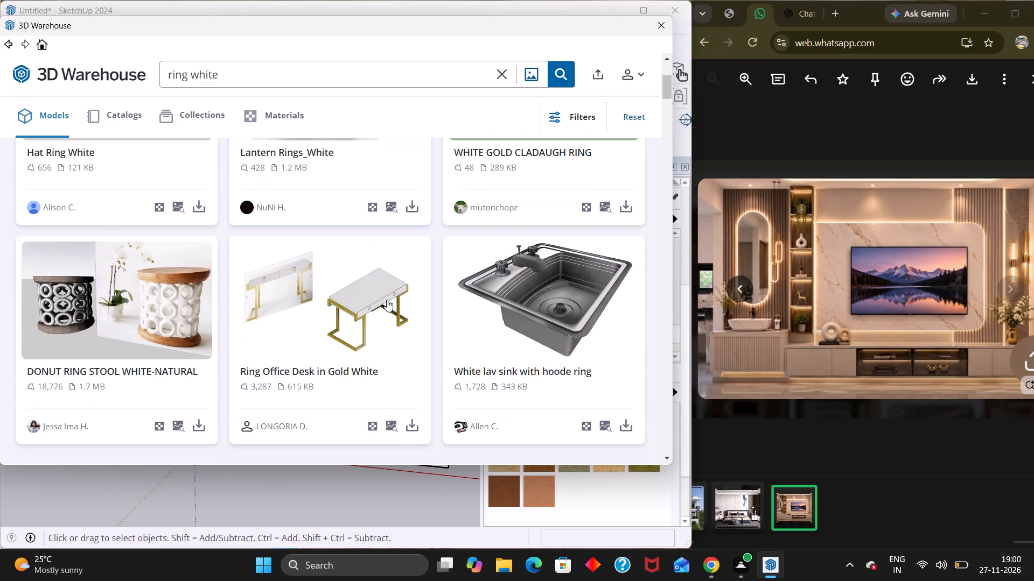
{"action": "scroll", "coordinate": [387, 300], "scroll_direction": "down", "scroll_amount": 5}
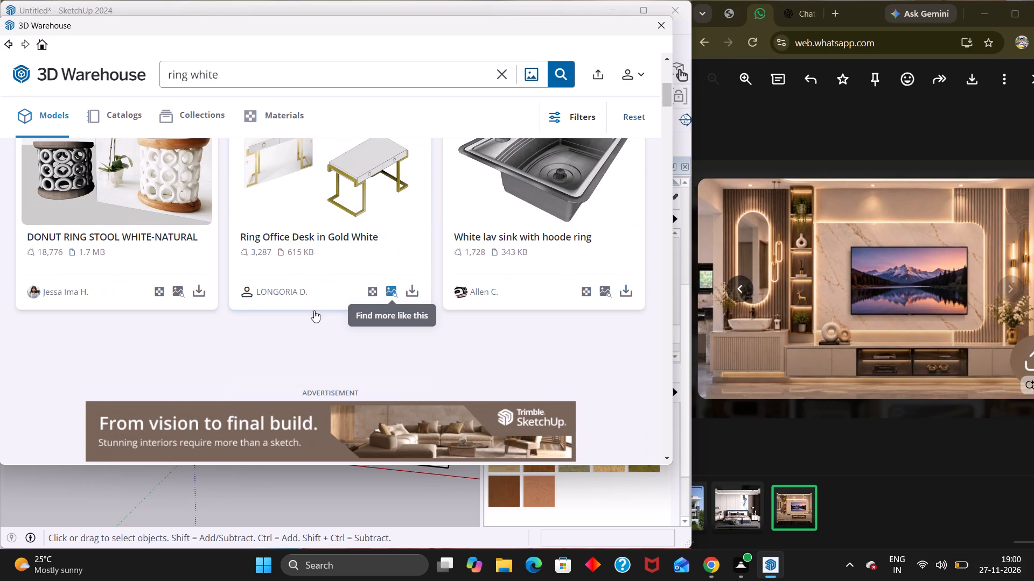
{"action": "scroll", "coordinate": [314, 310], "scroll_direction": "down", "scroll_amount": 3}
{"action": "scroll", "coordinate": [241, 342], "scroll_direction": "down", "scroll_amount": 3}
{"action": "scroll", "coordinate": [315, 303], "scroll_direction": "up", "scroll_amount": 10}
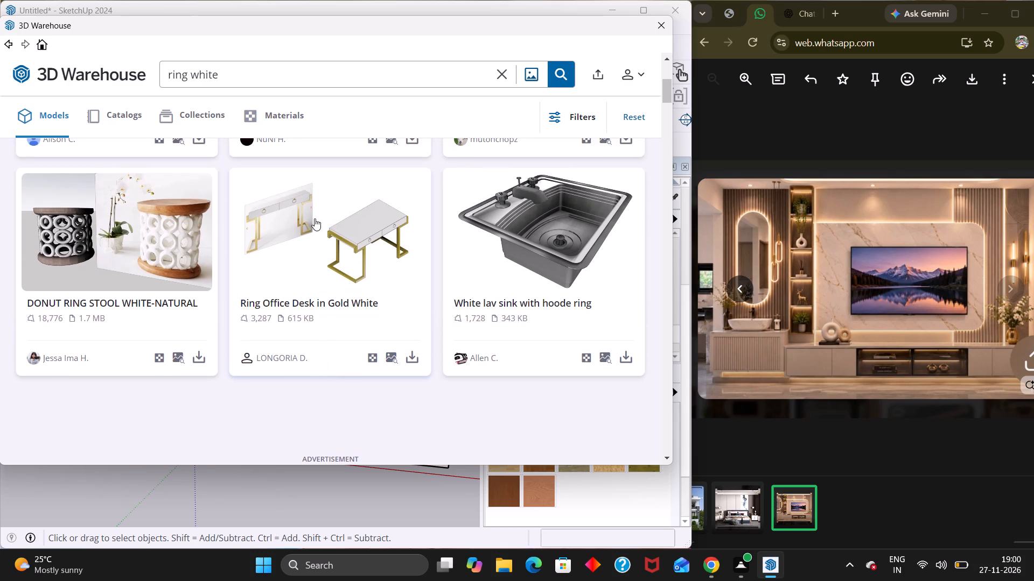
{"action": "scroll", "coordinate": [315, 218], "scroll_direction": "up", "scroll_amount": 10}
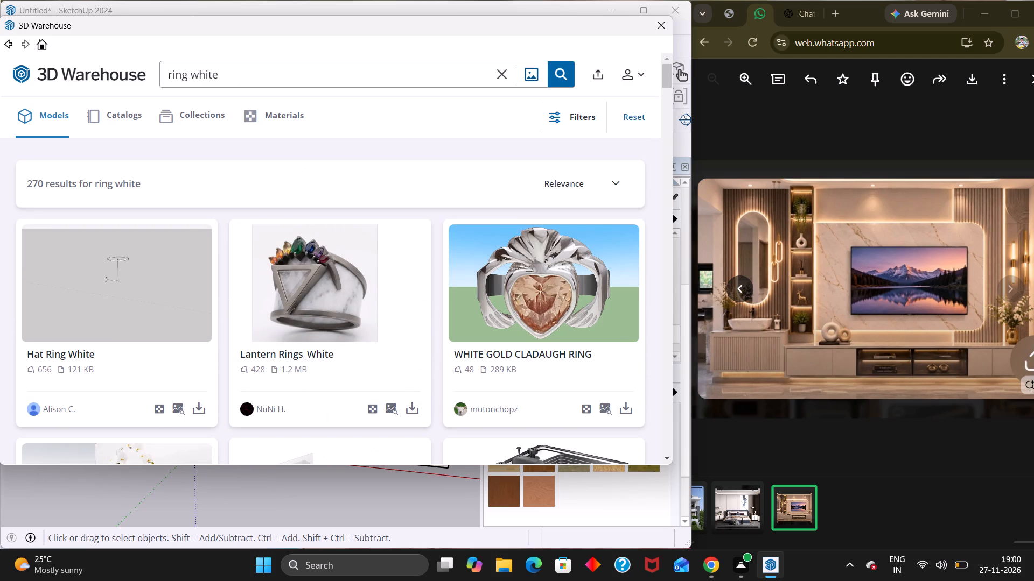
Search the 3D Warehouse models for "ring cicle white".
{"action": "left_click", "coordinate": [186, 76]}
{"action": "key", "text": "space"}
{"action": "type", "text": "c"}
{"action": "key", "text": "i"}
{"action": "type", "text": "cl"}
{"action": "key", "text": "e"}
{"action": "key", "text": "Return"}
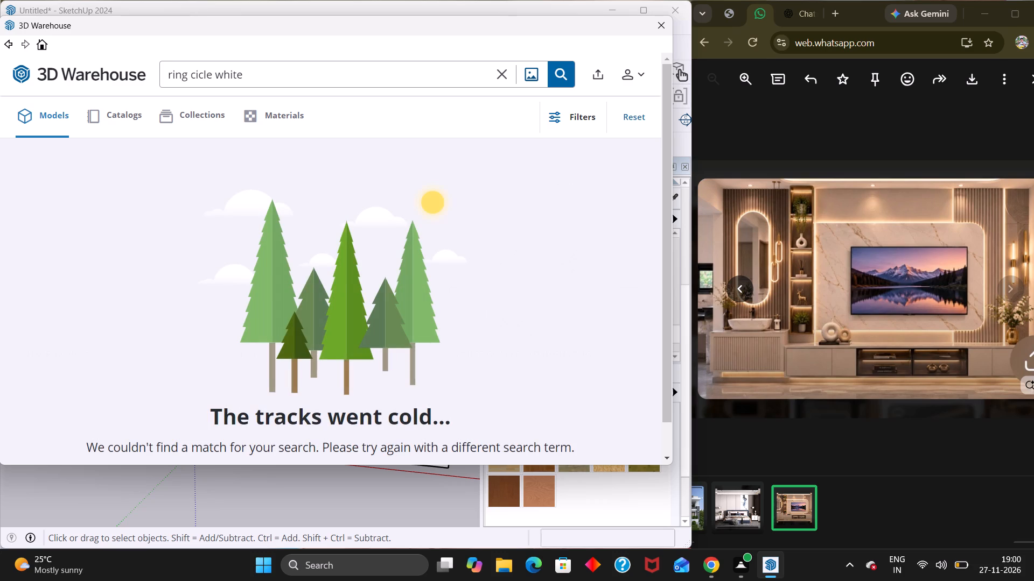
Correct the model search to "ring circle white" and look through the results for ring-shaped decor.
{"action": "left_click", "coordinate": [199, 74]}
{"action": "key", "text": "r"}
{"action": "key", "text": "space"}
{"action": "key", "text": "BackSpace"}
{"action": "left_click", "coordinate": [554, 69]}
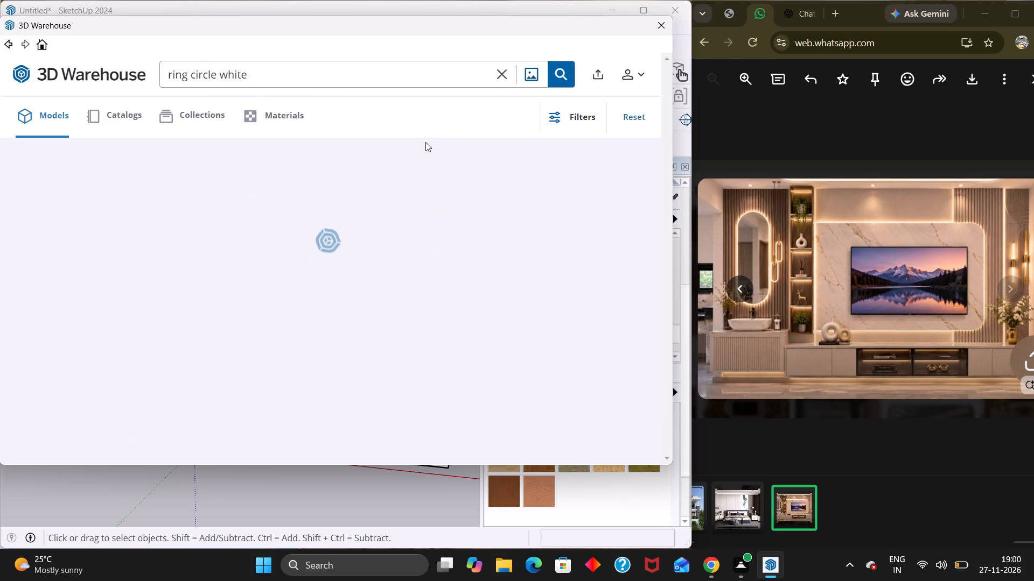
{"action": "scroll", "coordinate": [313, 295], "scroll_direction": "down", "scroll_amount": 12}
{"action": "scroll", "coordinate": [129, 338], "scroll_direction": "up", "scroll_amount": 4}
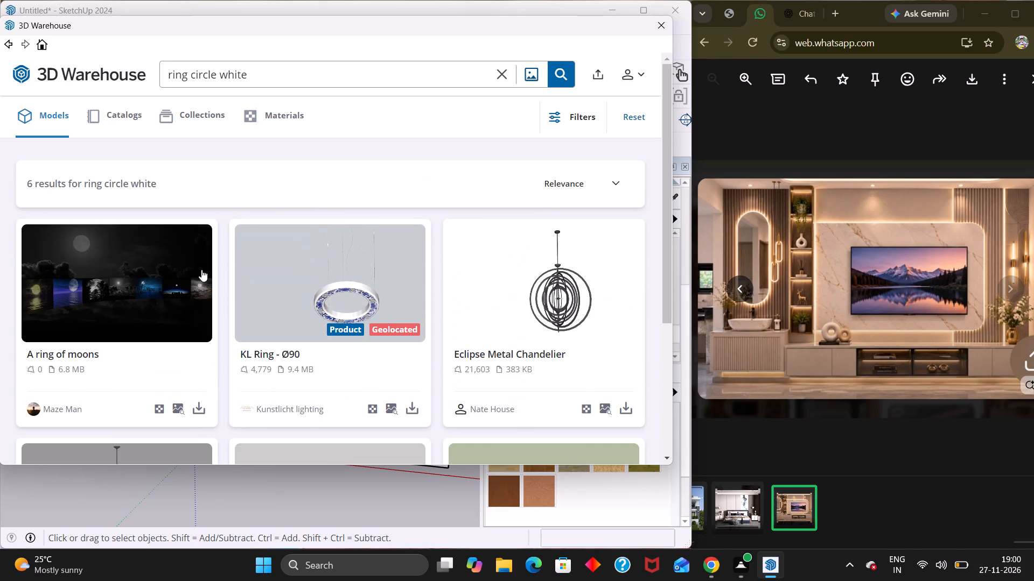
Shorten the search term to "ring circle" and search the 3D Warehouse models again.
{"action": "left_click", "coordinate": [248, 69]}
{"action": "key", "text": "BackSpace"}
{"action": "key", "text": "BackSpace"}
{"action": "key", "text": "BackSpace"}
{"action": "key", "text": "BackSpace"}
{"action": "key", "text": "BackSpace"}
{"action": "key", "text": "BackSpace"}
{"action": "left_click", "coordinate": [579, 77]}
{"action": "left_click", "coordinate": [571, 66]}
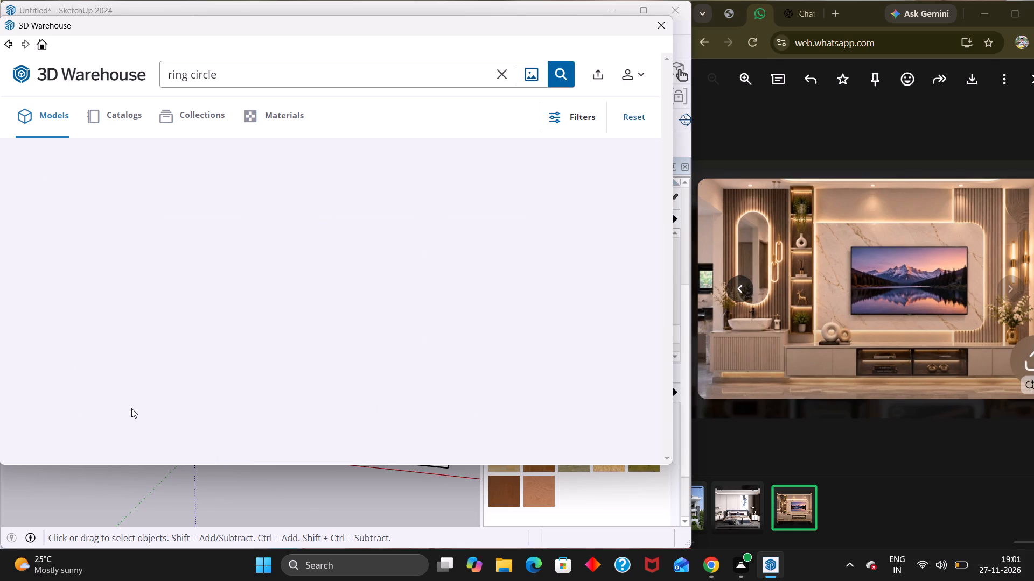
Look through the "ring circle" results for a decor piece resembling the rings on the reference image's TV console.
{"action": "scroll", "coordinate": [183, 374], "scroll_direction": "down", "scroll_amount": 2}
{"action": "scroll", "coordinate": [188, 375], "scroll_direction": "up", "scroll_amount": 7}
{"action": "scroll", "coordinate": [223, 317], "scroll_direction": "down", "scroll_amount": 8}
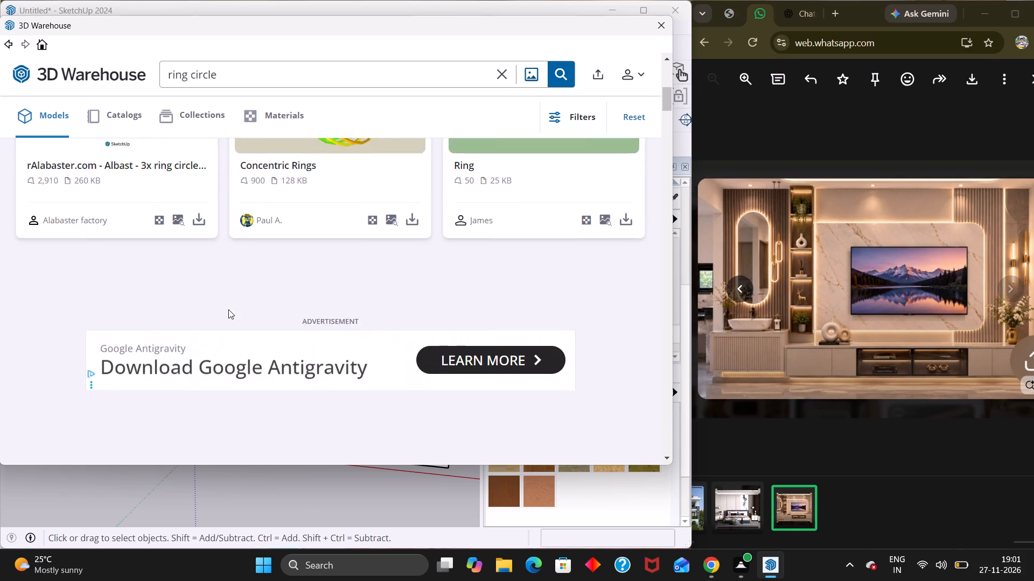
{"action": "scroll", "coordinate": [228, 309], "scroll_direction": "down", "scroll_amount": 10}
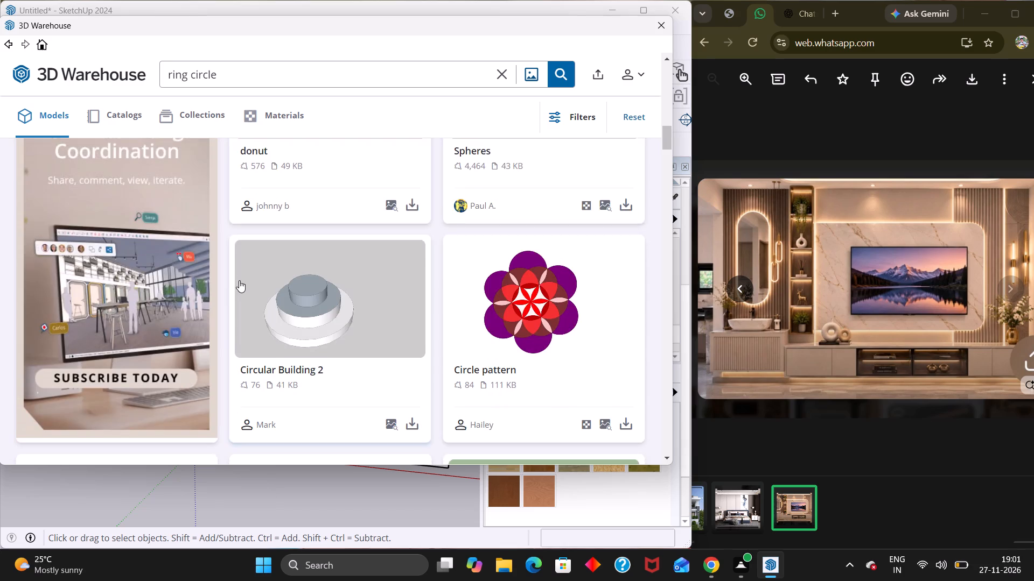
{"action": "scroll", "coordinate": [239, 280], "scroll_direction": "down", "scroll_amount": 13}
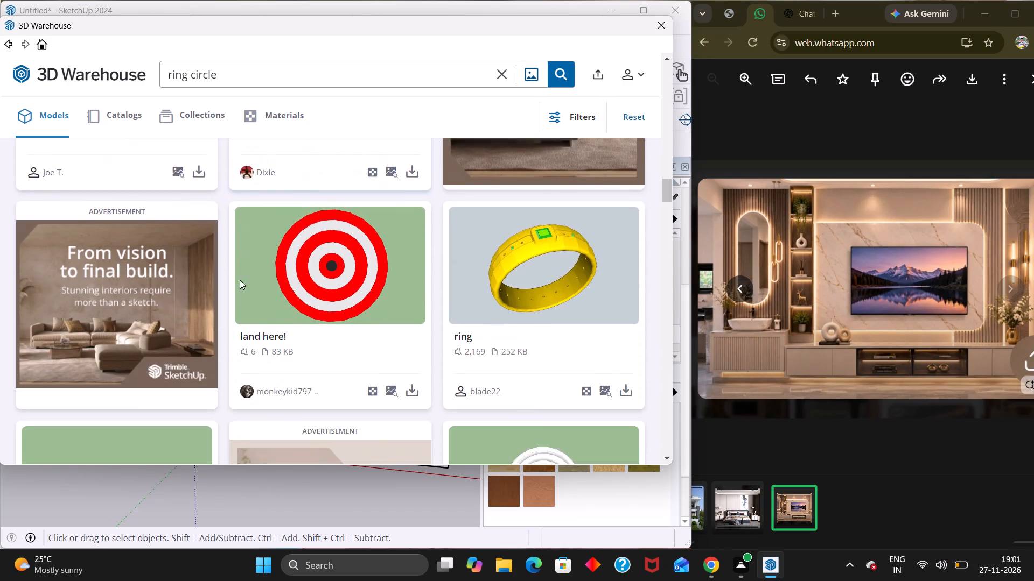
{"action": "scroll", "coordinate": [240, 280], "scroll_direction": "down", "scroll_amount": 4}
{"action": "scroll", "coordinate": [240, 280], "scroll_direction": "up", "scroll_amount": 2}
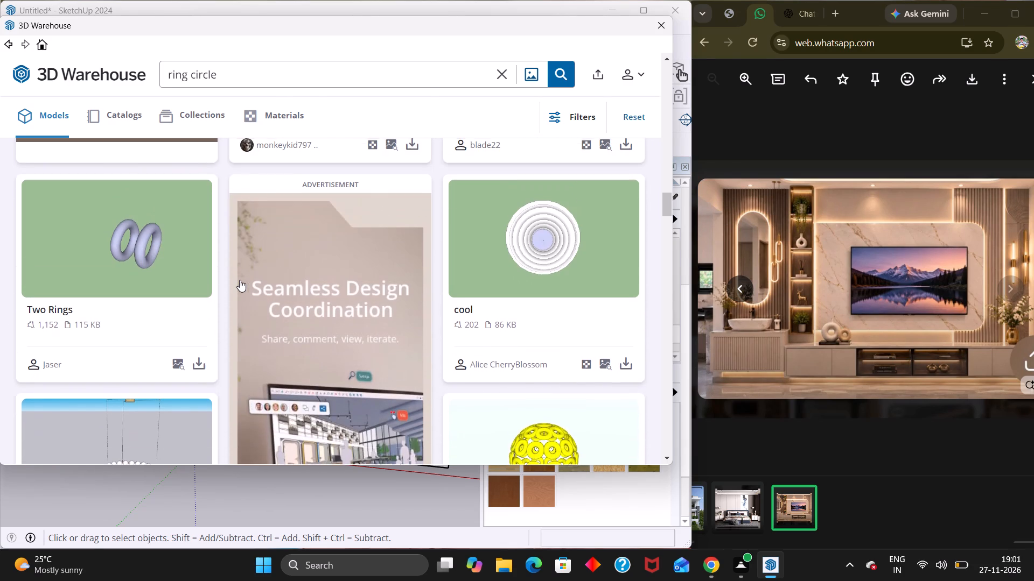
{"action": "scroll", "coordinate": [251, 250], "scroll_direction": "down", "scroll_amount": 5}
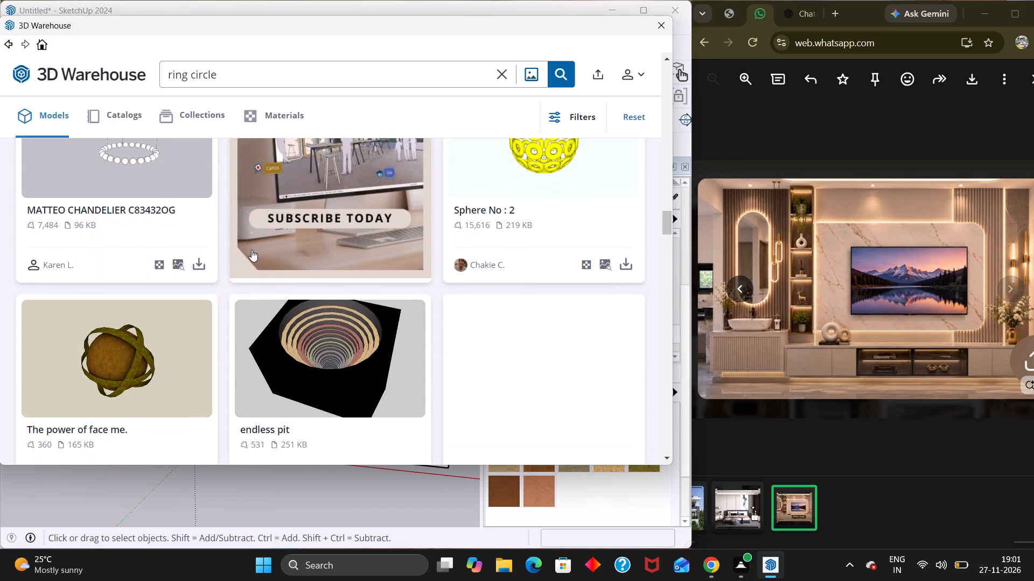
{"action": "scroll", "coordinate": [251, 250], "scroll_direction": "down", "scroll_amount": 5}
{"action": "scroll", "coordinate": [246, 295], "scroll_direction": "down", "scroll_amount": 4}
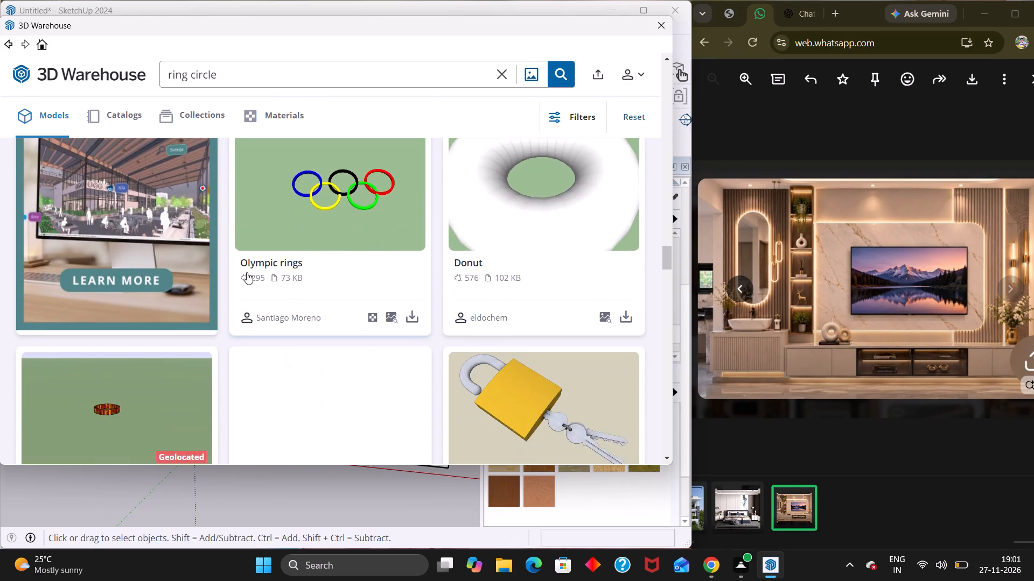
{"action": "scroll", "coordinate": [244, 286], "scroll_direction": "down", "scroll_amount": 13}
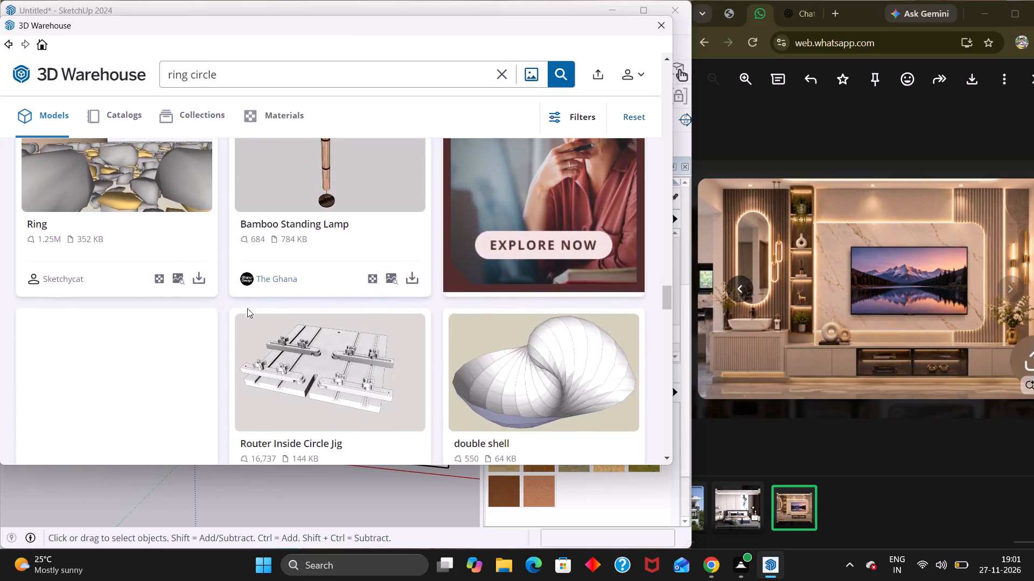
{"action": "scroll", "coordinate": [247, 308], "scroll_direction": "down", "scroll_amount": 12}
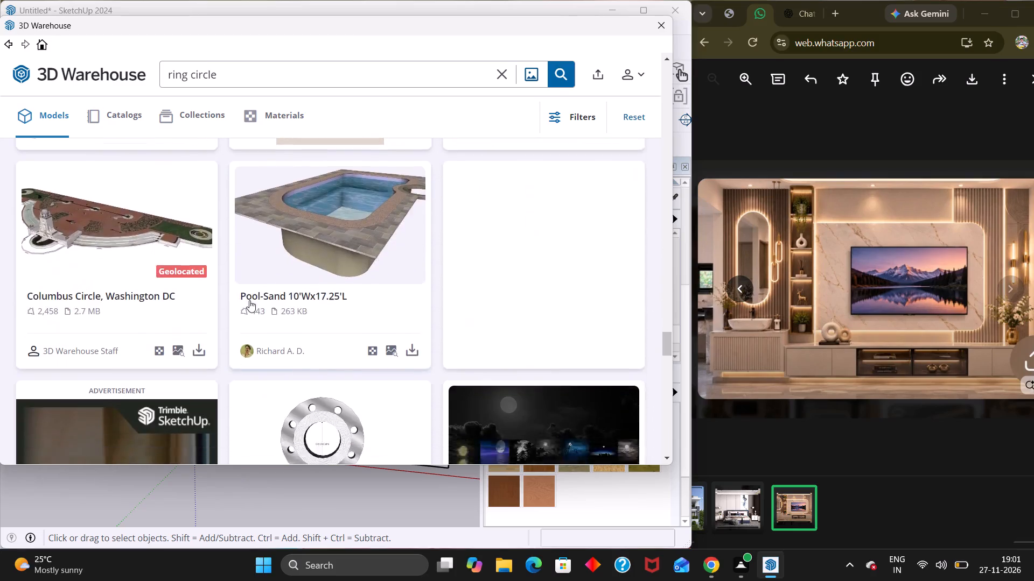
{"action": "scroll", "coordinate": [249, 300], "scroll_direction": "down", "scroll_amount": 12}
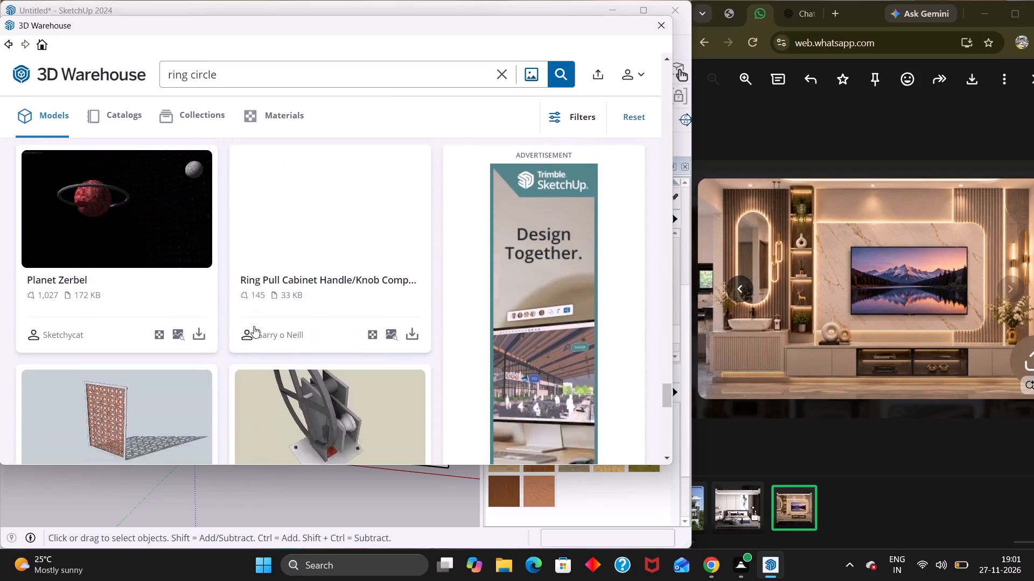
{"action": "scroll", "coordinate": [254, 326], "scroll_direction": "down", "scroll_amount": 4}
{"action": "scroll", "coordinate": [435, 281], "scroll_direction": "down", "scroll_amount": 3}
{"action": "scroll", "coordinate": [309, 300], "scroll_direction": "down", "scroll_amount": 4}
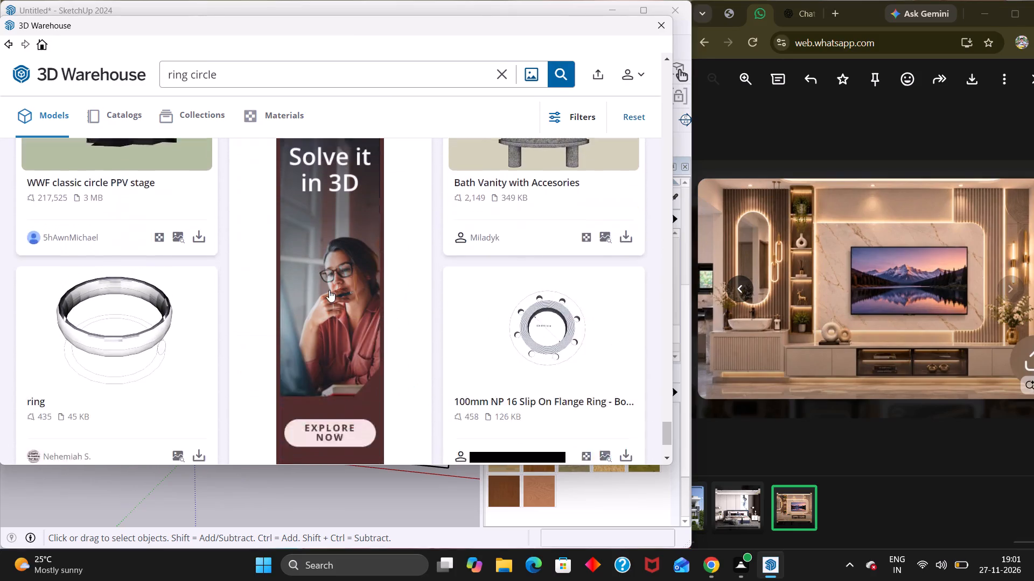
{"action": "scroll", "coordinate": [275, 258], "scroll_direction": "down", "scroll_amount": 4}
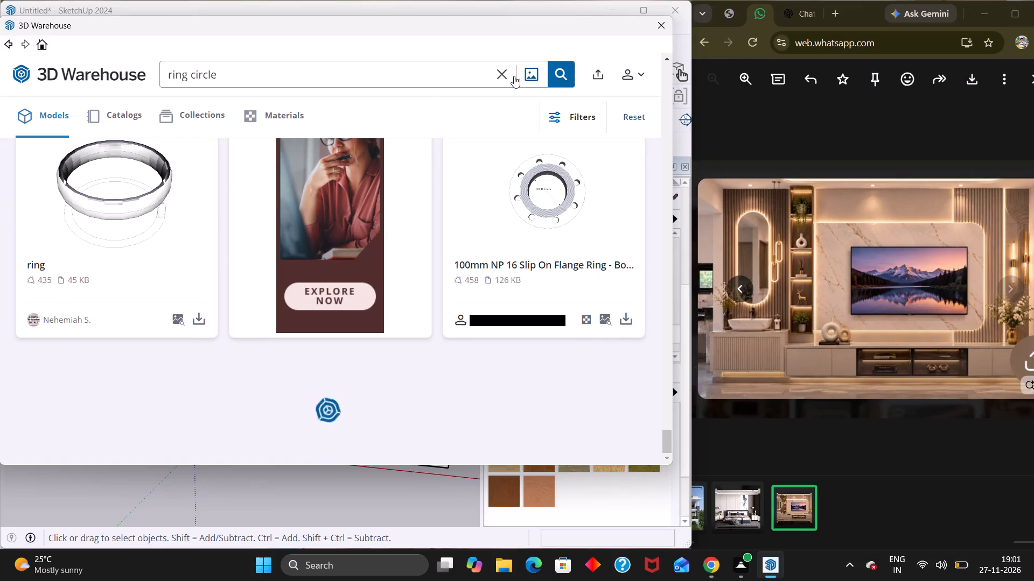
Search the 3D Warehouse models for "tv unit things" and look over the first results.
{"action": "left_click", "coordinate": [513, 76]}
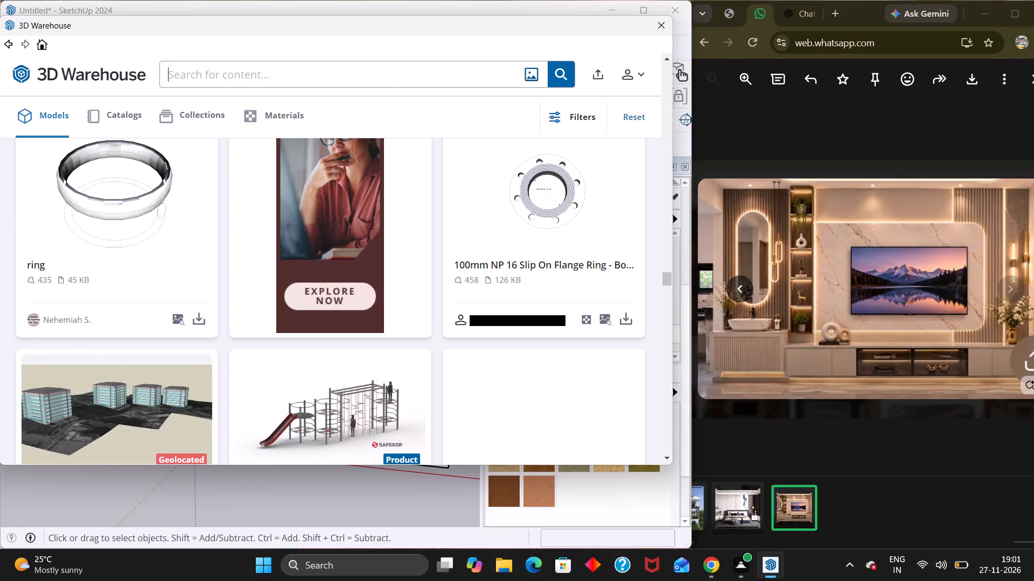
{"action": "type", "text": "tv unit"}
{"action": "key", "text": "space"}
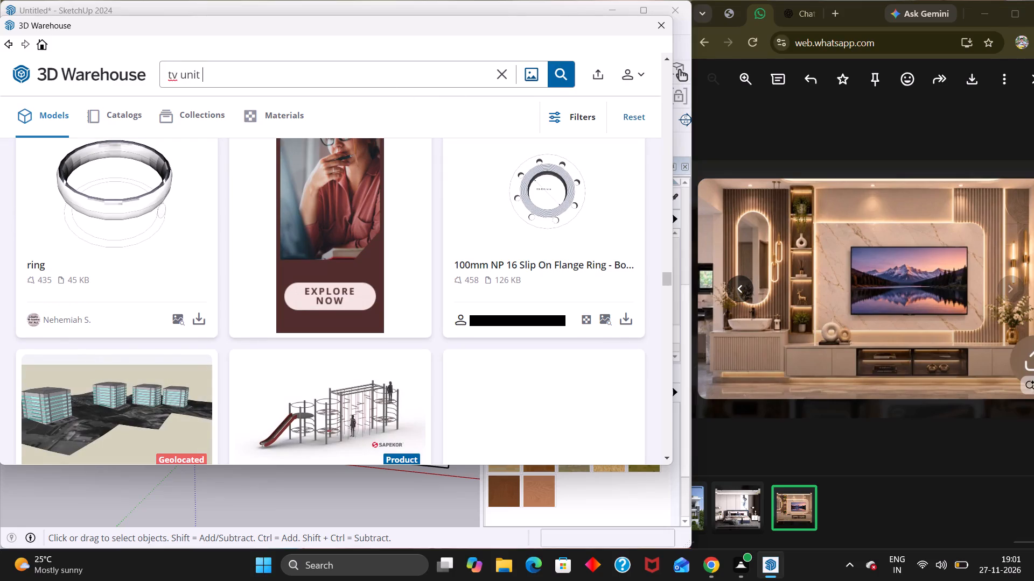
{"action": "type", "text": "tho"}
{"action": "key", "text": "BackSpace"}
{"action": "type", "text": "in"}
{"action": "type", "text": "gs"}
{"action": "key", "text": "Return"}
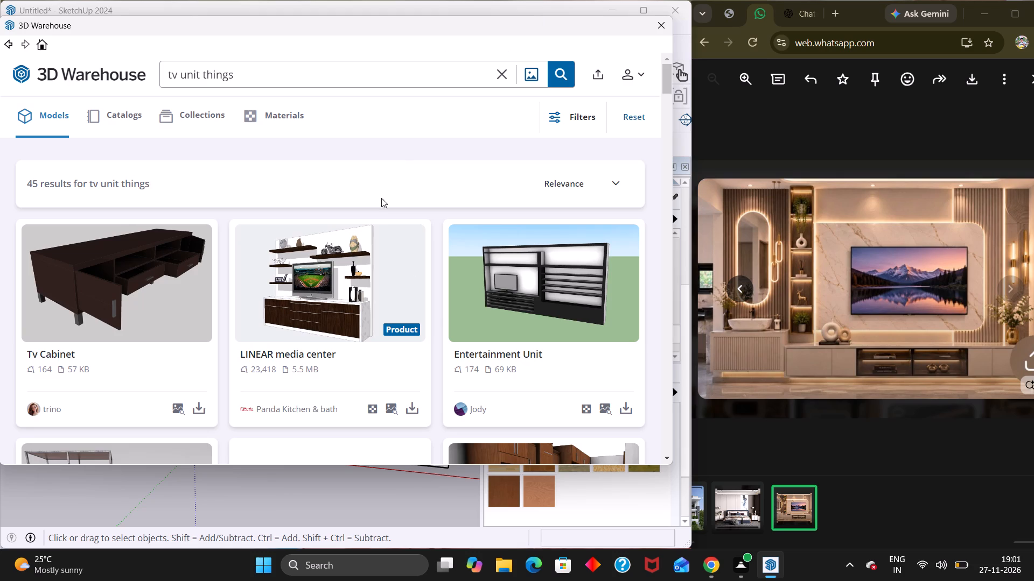
{"action": "scroll", "coordinate": [326, 338], "scroll_direction": "down", "scroll_amount": 4}
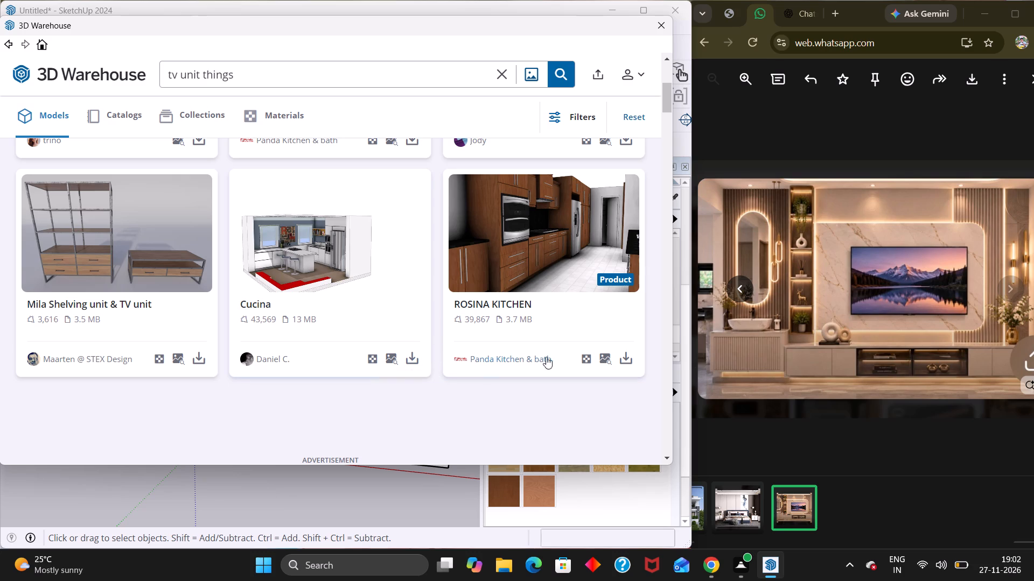
{"action": "scroll", "coordinate": [298, 197], "scroll_direction": "up", "scroll_amount": 1}
Replace the search term with "beeer" and search the 3D Warehouse models.
{"action": "left_click", "coordinate": [316, 82]}
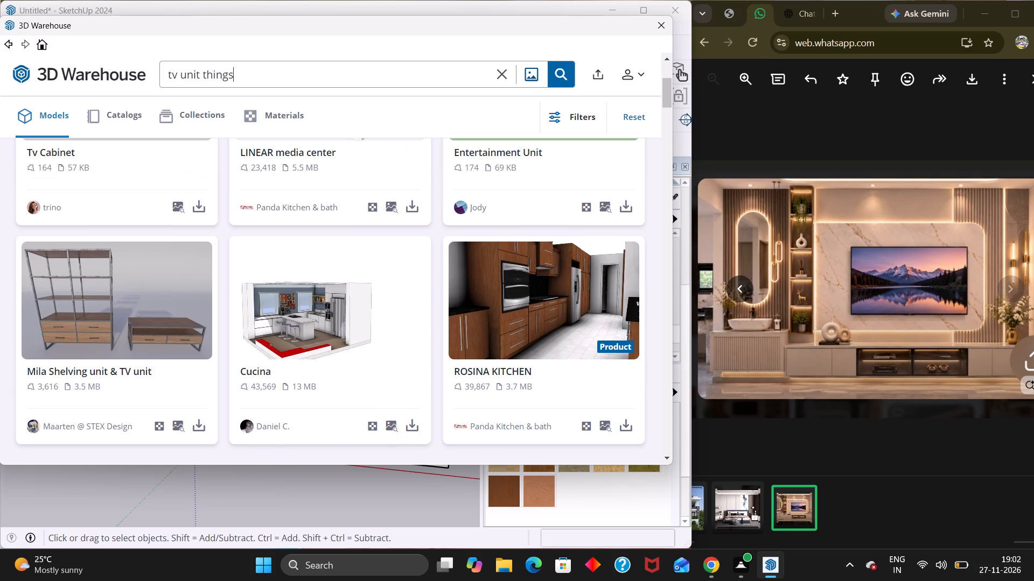
{"action": "key", "text": "BackSpace"}
{"action": "key", "text": "BackSpace"}
{"action": "key", "text": "BackSpace"}
{"action": "key", "text": "BackSpace"}
{"action": "key", "text": "BackSpace"}
{"action": "key", "text": "BackSpace"}
{"action": "key", "text": "BackSpace"}
{"action": "key", "text": "BackSpace"}
{"action": "key", "text": "BackSpace"}
{"action": "key", "text": "BackSpace"}
{"action": "key", "text": "BackSpace"}
{"action": "key", "text": "BackSpace"}
{"action": "key", "text": "BackSpace"}
{"action": "key", "text": "BackSpace"}
{"action": "key", "text": "BackSpace"}
{"action": "key", "text": "BackSpace"}
{"action": "key", "text": "BackSpace"}
{"action": "key", "text": "BackSpace"}
{"action": "key", "text": "BackSpace"}
{"action": "key", "text": "BackSpace"}
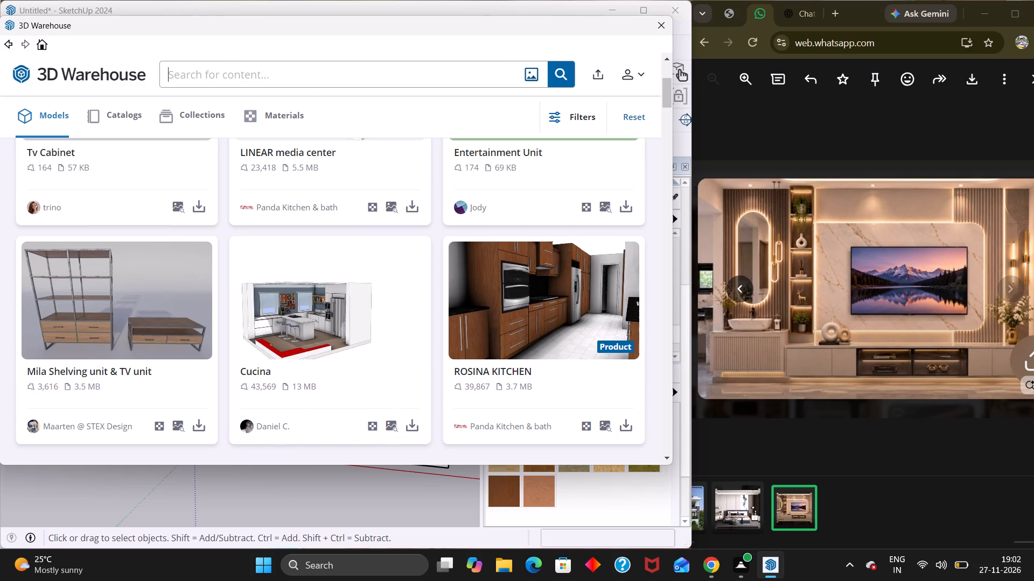
{"action": "type", "text": "beeer"}
{"action": "key", "text": "space"}
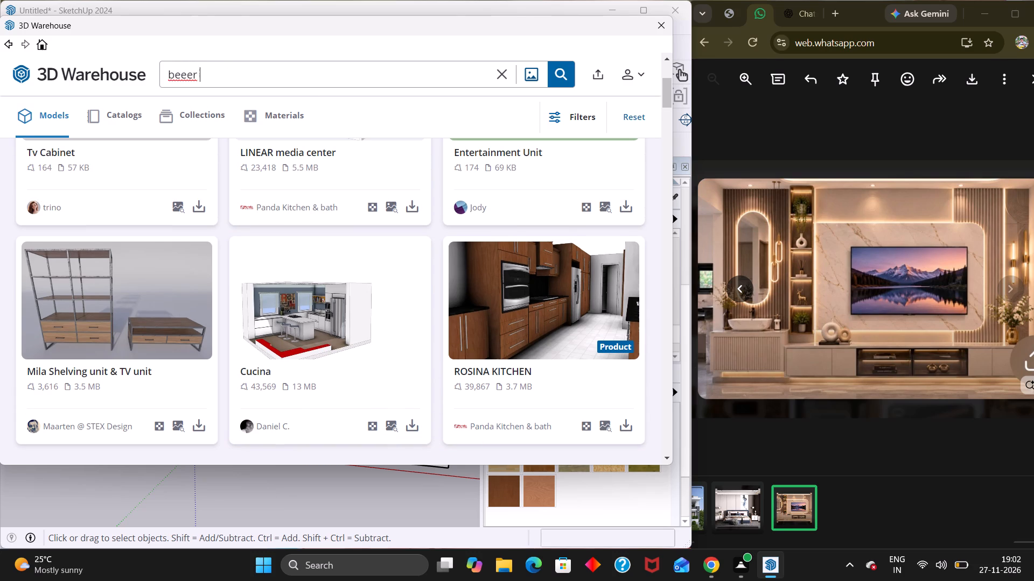
{"action": "key", "text": "Return"}
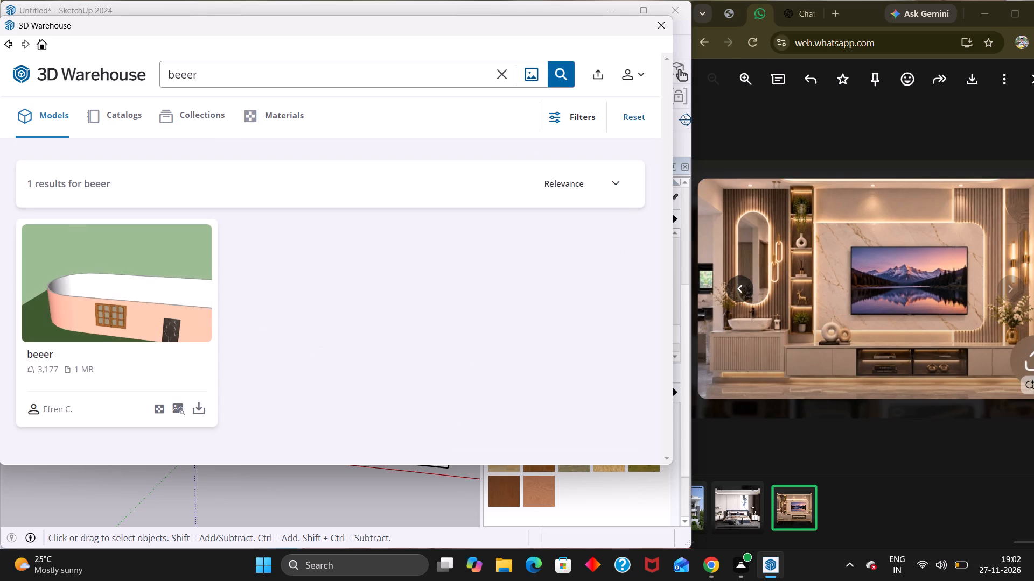
Correct the search term to "beer", search the 3D Warehouse models again and look over the first results.
{"action": "left_click", "coordinate": [180, 80]}
{"action": "key", "text": "BackSpace"}
{"action": "key", "text": "Return"}
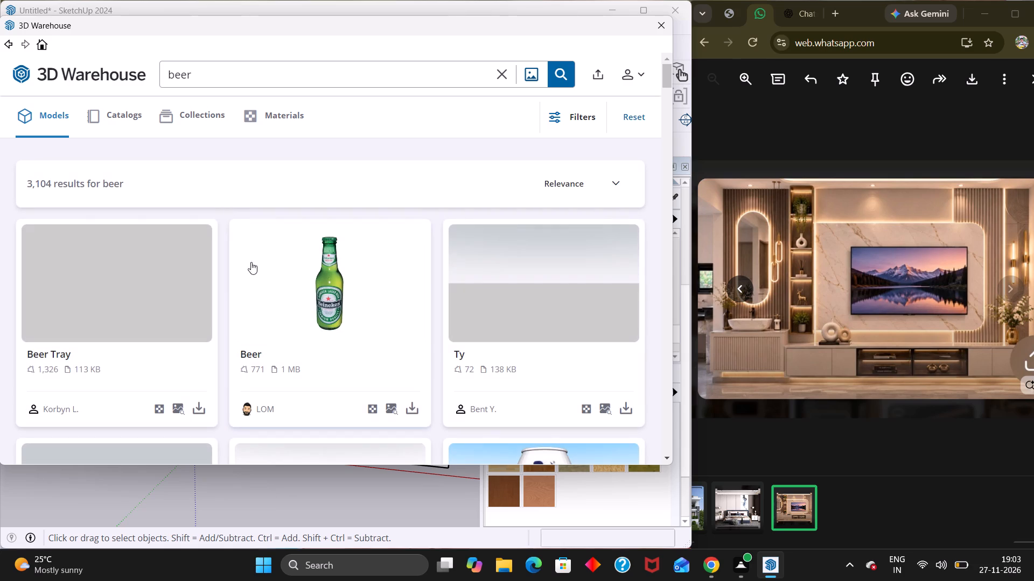
{"action": "scroll", "coordinate": [295, 308], "scroll_direction": "down", "scroll_amount": 3}
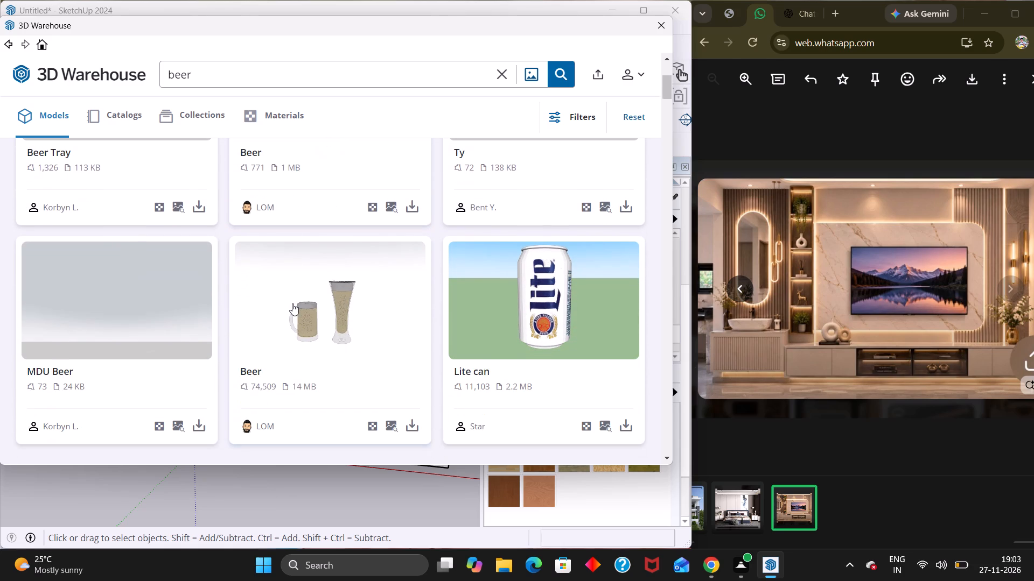
{"action": "scroll", "coordinate": [444, 112], "scroll_direction": "up", "scroll_amount": 1}
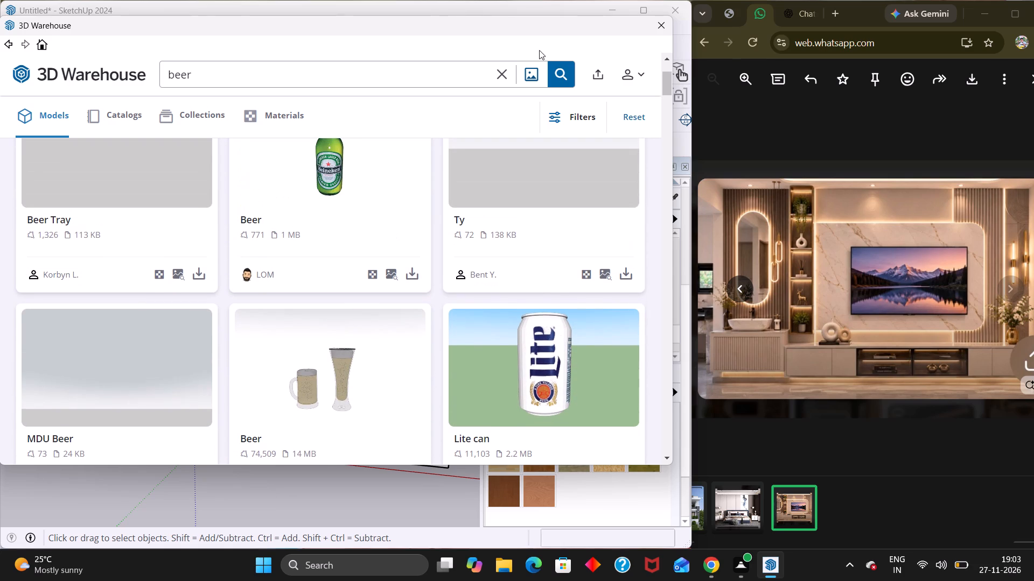
Replace the search term with "flower plant" and search the 3D Warehouse models.
{"action": "left_click", "coordinate": [501, 76]}
{"action": "type", "text": "fl"}
{"action": "type", "text": "ower plant"}
{"action": "key", "text": "Return"}
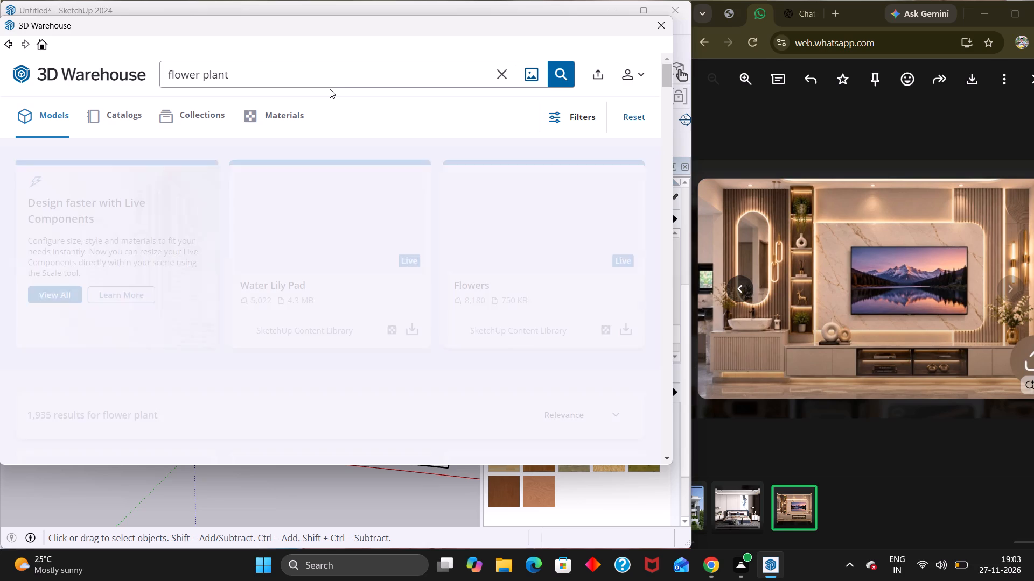
Look through the "flower plant" results for a plant or vase resembling the ones in the reference image's TV wall.
{"action": "scroll", "coordinate": [482, 230], "scroll_direction": "down", "scroll_amount": 3}
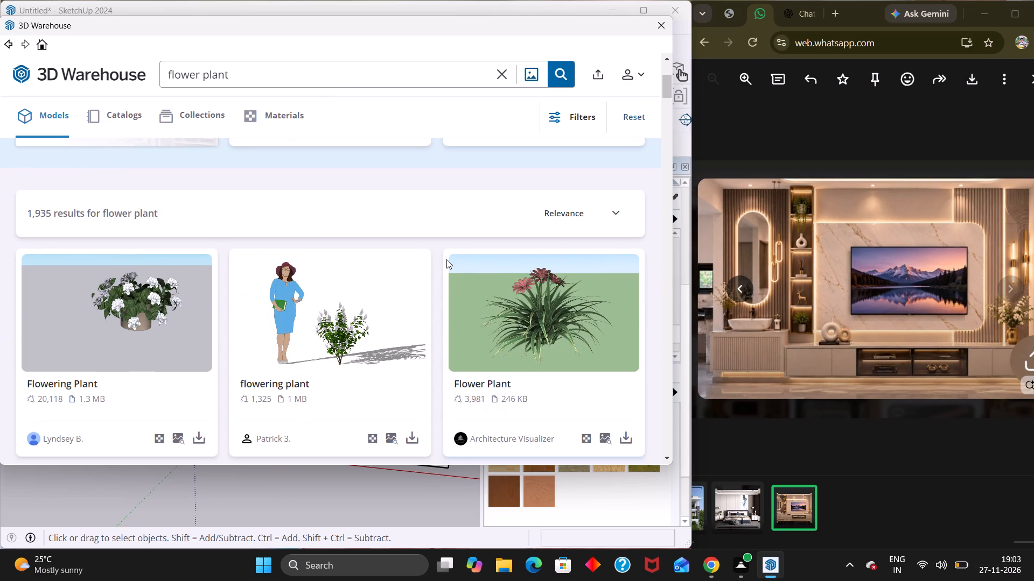
{"action": "scroll", "coordinate": [406, 280], "scroll_direction": "down", "scroll_amount": 9}
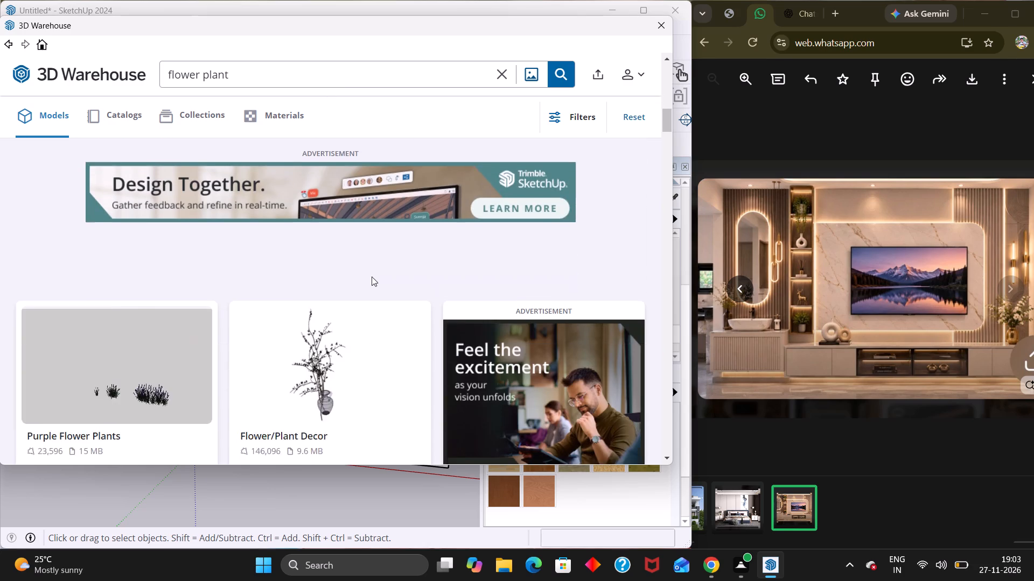
{"action": "scroll", "coordinate": [372, 277], "scroll_direction": "down", "scroll_amount": 2}
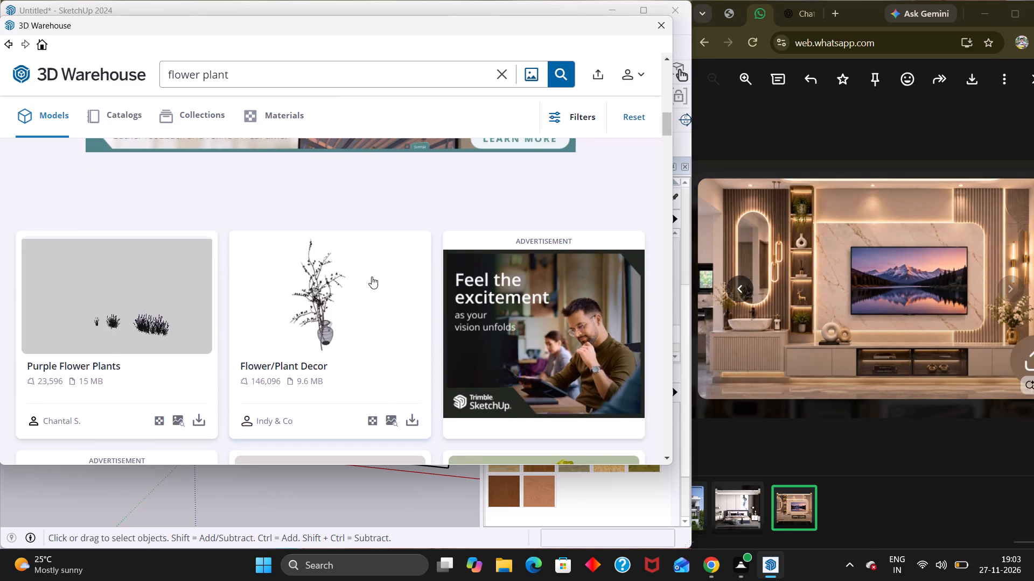
{"action": "scroll", "coordinate": [372, 277], "scroll_direction": "down", "scroll_amount": 4}
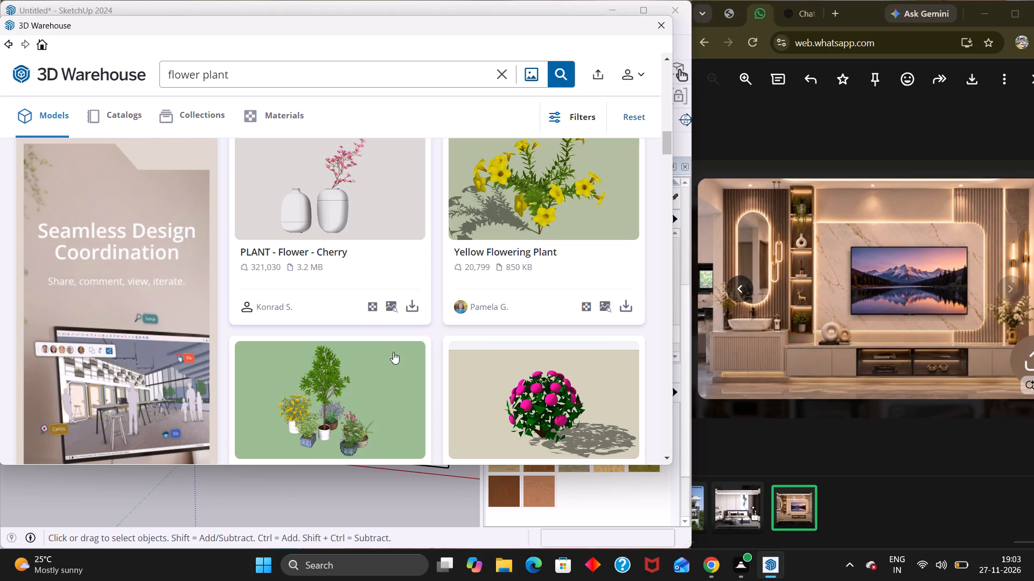
{"action": "scroll", "coordinate": [393, 352], "scroll_direction": "down", "scroll_amount": 6}
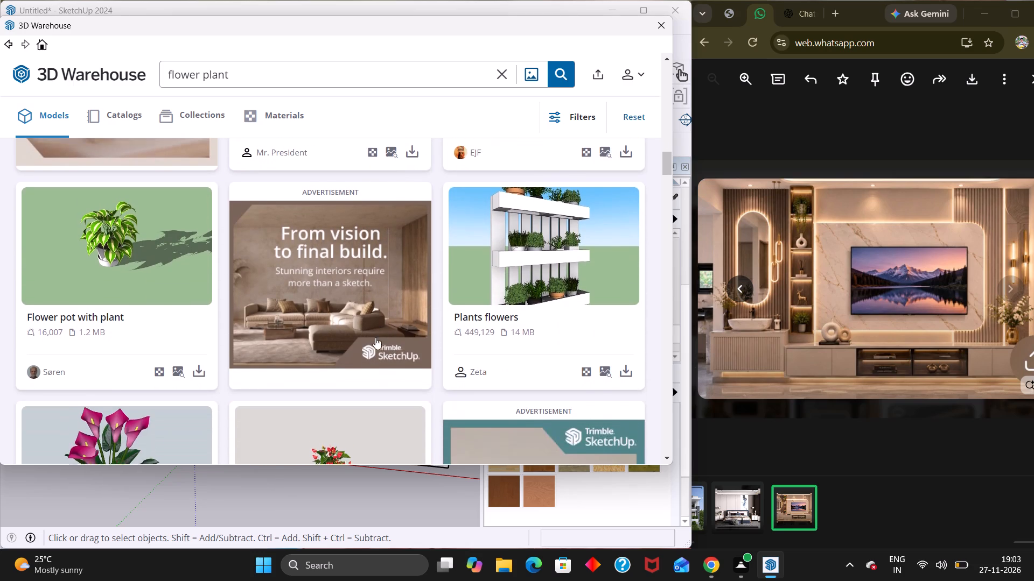
{"action": "scroll", "coordinate": [372, 319], "scroll_direction": "down", "scroll_amount": 5}
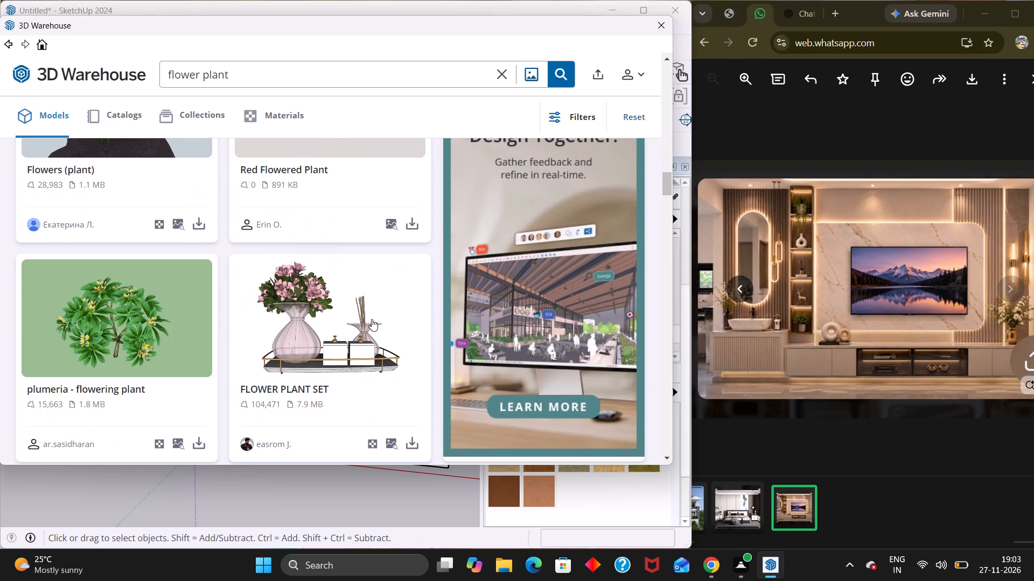
{"action": "scroll", "coordinate": [372, 319], "scroll_direction": "down", "scroll_amount": 12}
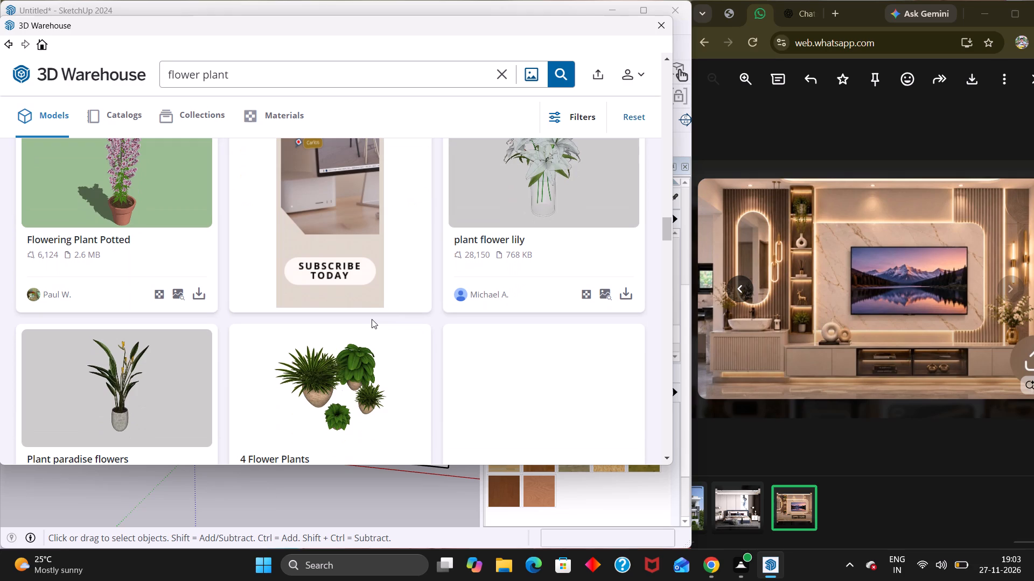
{"action": "scroll", "coordinate": [372, 319], "scroll_direction": "down", "scroll_amount": 4}
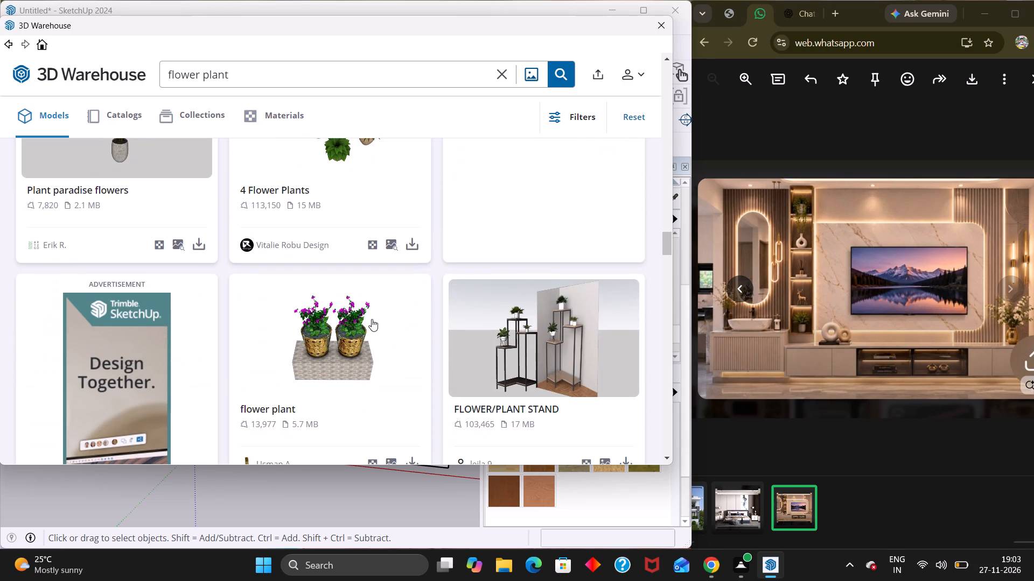
{"action": "scroll", "coordinate": [372, 320], "scroll_direction": "down", "scroll_amount": 7}
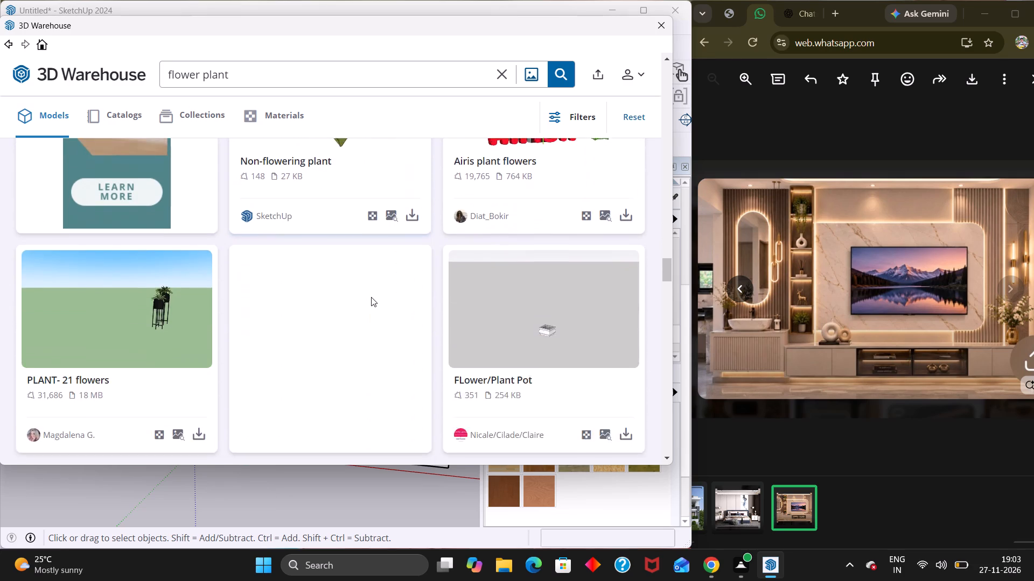
{"action": "scroll", "coordinate": [371, 297], "scroll_direction": "down", "scroll_amount": 8}
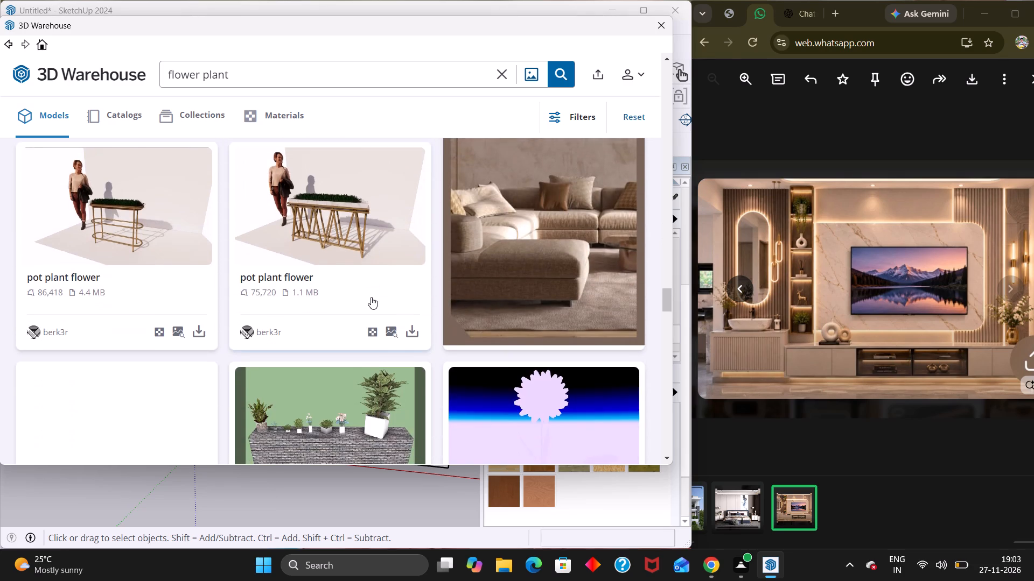
{"action": "scroll", "coordinate": [371, 297], "scroll_direction": "down", "scroll_amount": 1}
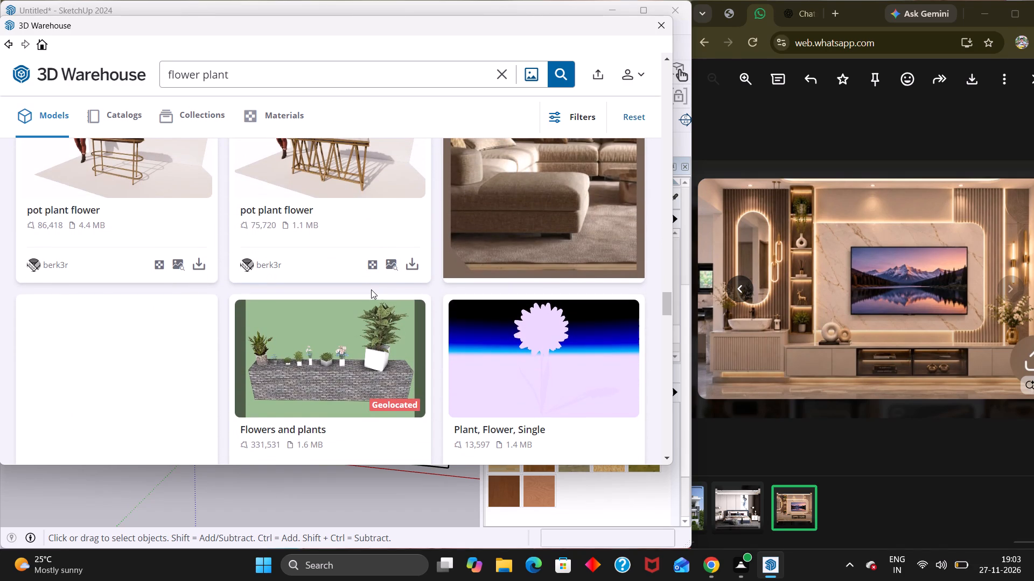